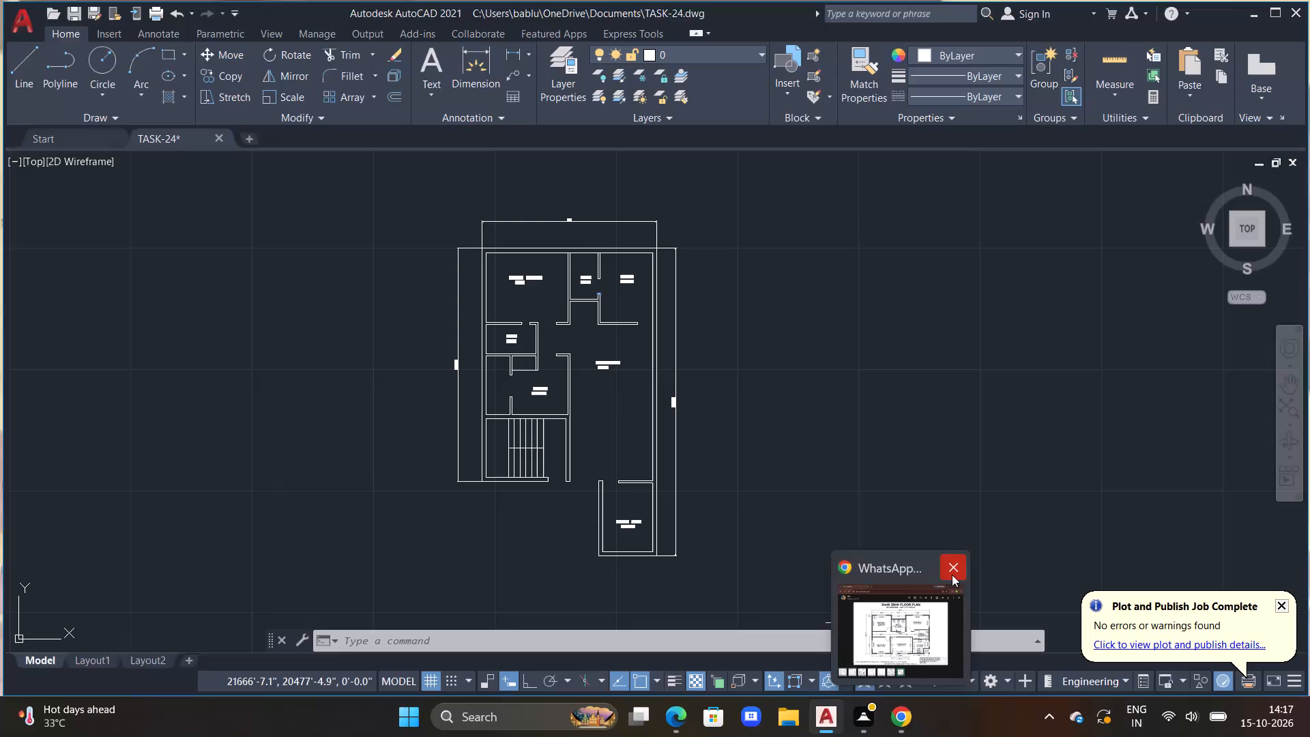
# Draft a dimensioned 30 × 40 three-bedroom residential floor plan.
# Close the WhatsApp browser window and return to the AutoCAD drawing.
pyautogui.click(951, 573)
pyautogui.click(829, 719)
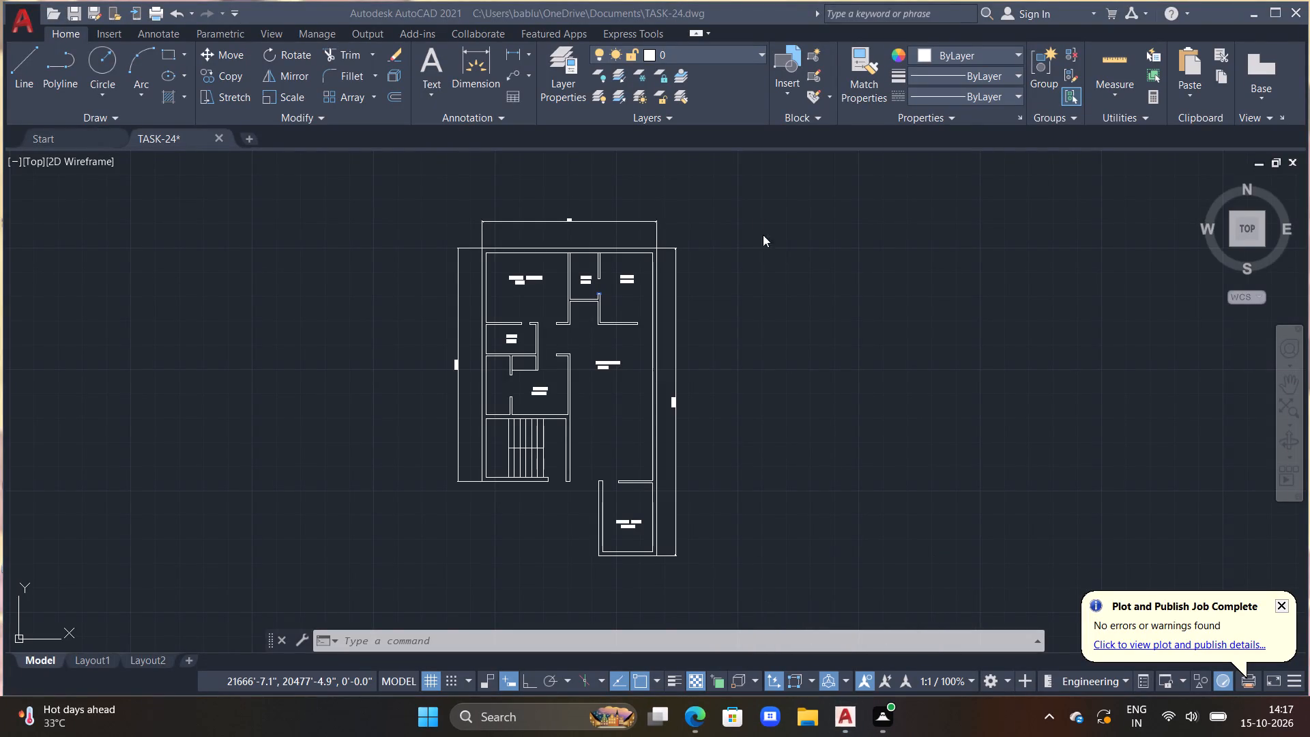
# Erase the entire existing floor plan, including its walls, stairs, room labels and dimensions, from the drawing.
pyautogui.moveTo(744, 208); pyautogui.dragTo(401, 468)
pyautogui.moveTo(729, 188); pyautogui.dragTo(785, 480)
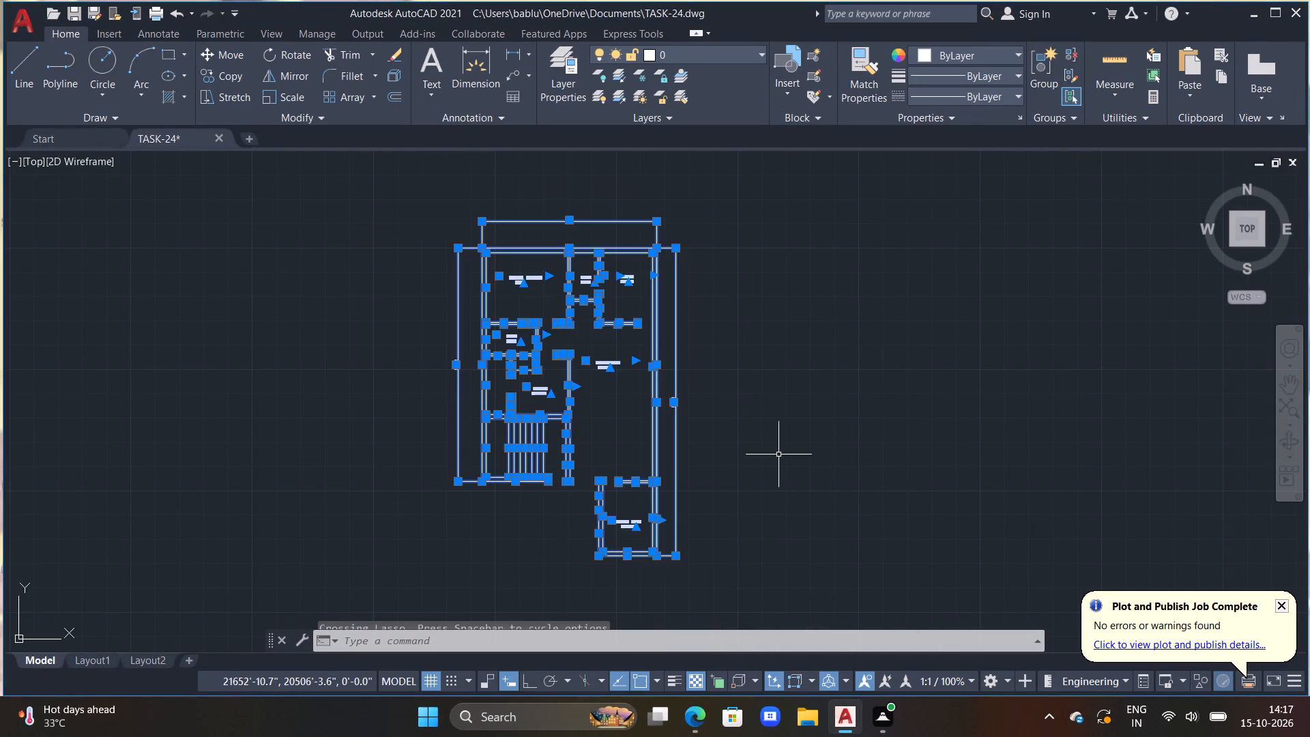
pyautogui.press('Delete')
pyautogui.press('Delete')
pyautogui.press('Delete')
pyautogui.press('Escape')
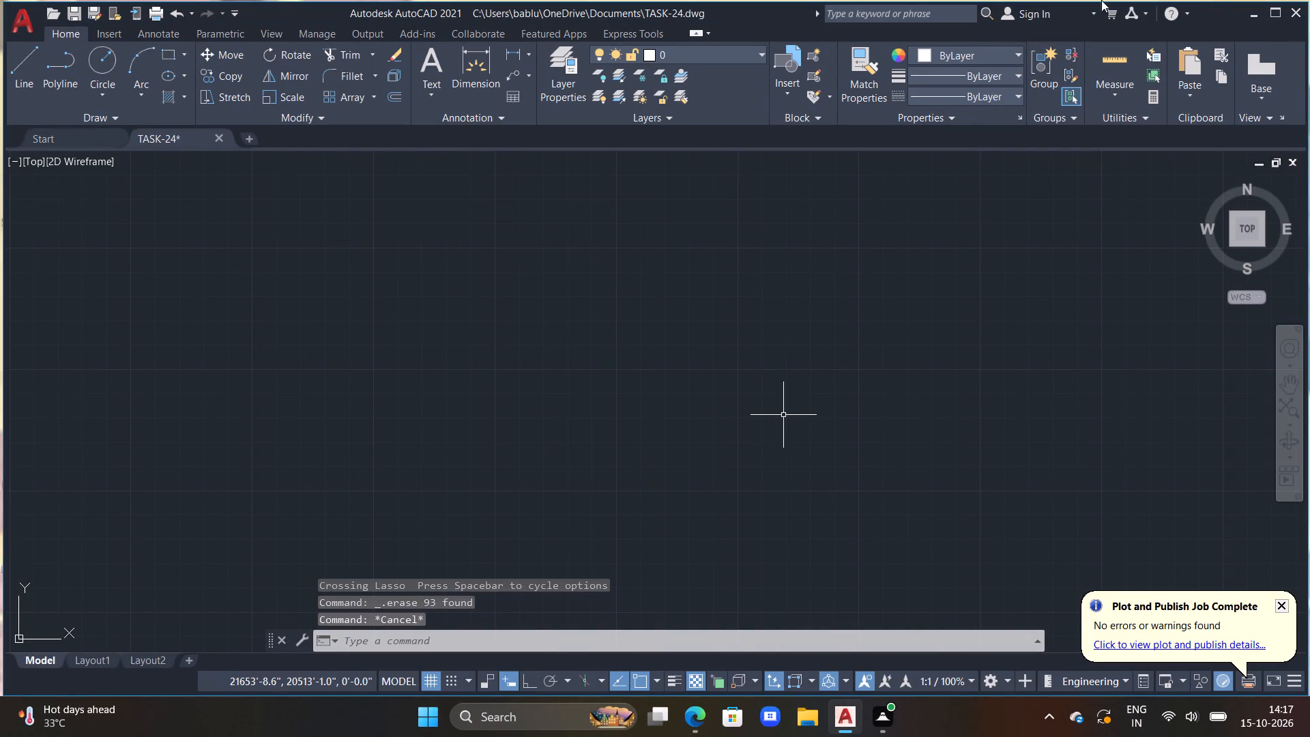
# Turn on ortho mode and draw a 40' horizontal line running rightward from a start point in the empty model space.
pyautogui.press('F8')
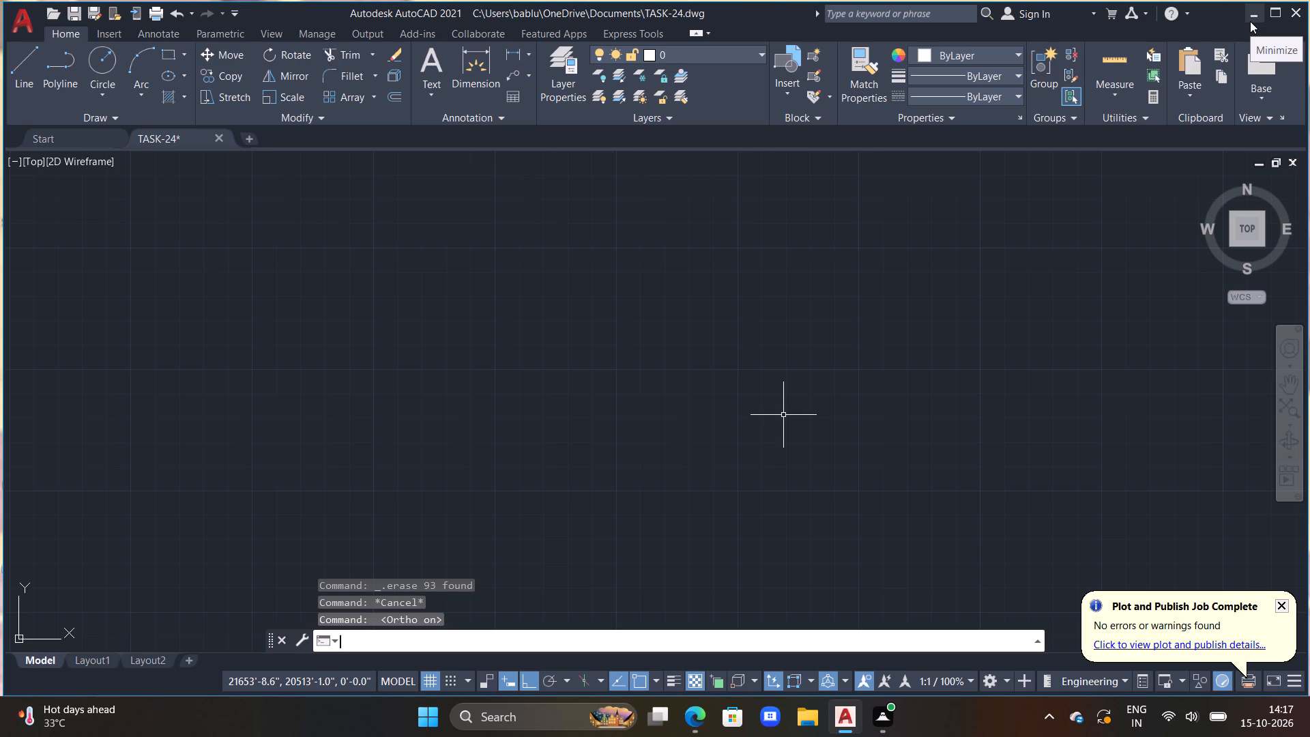
pyautogui.press('l')
pyautogui.press('space')
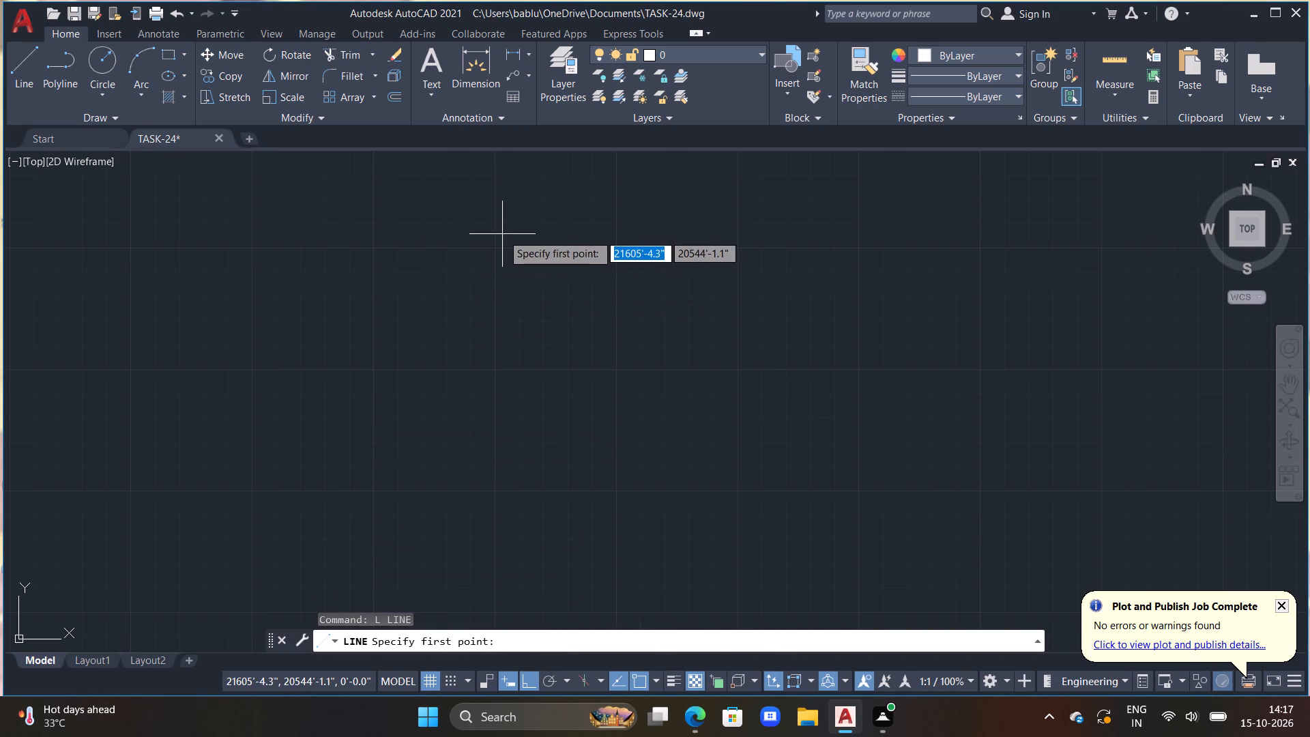
pyautogui.moveTo(503, 234); pyautogui.dragTo(435, 350, button='middle')
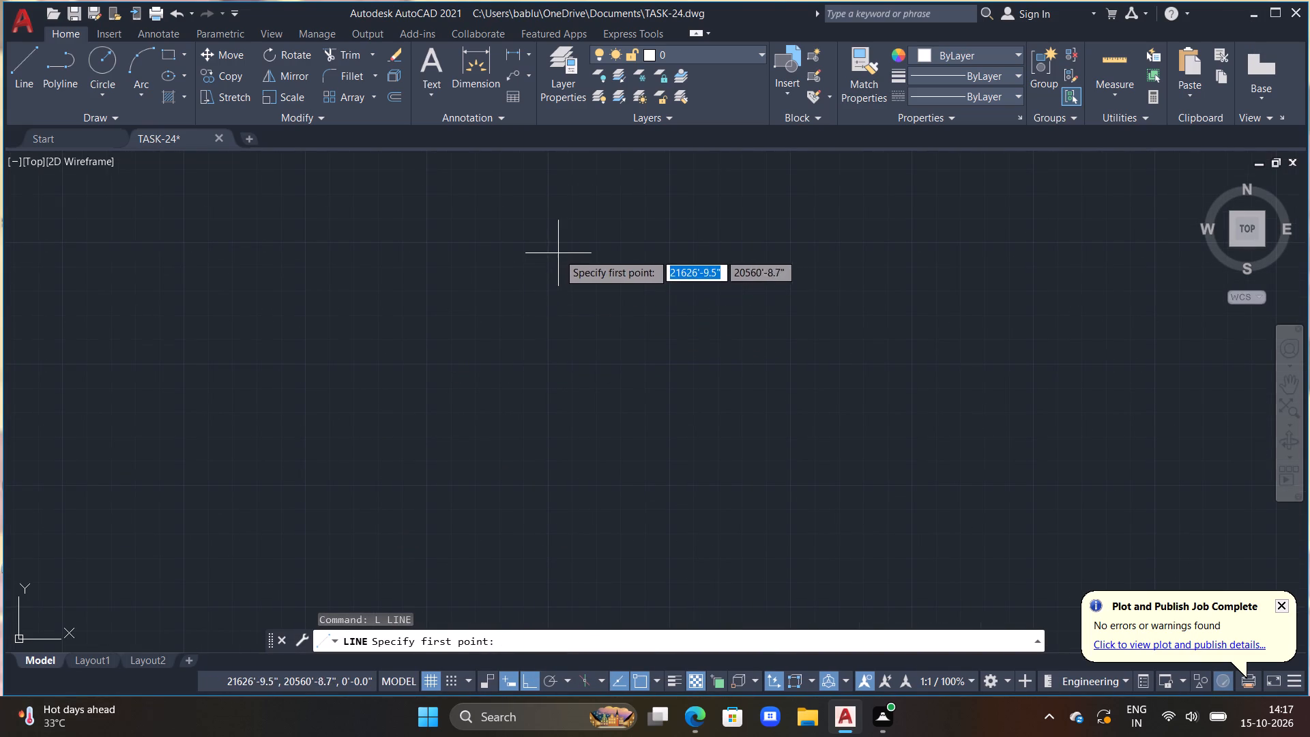
pyautogui.moveTo(547, 236); pyautogui.dragTo(564, 235)
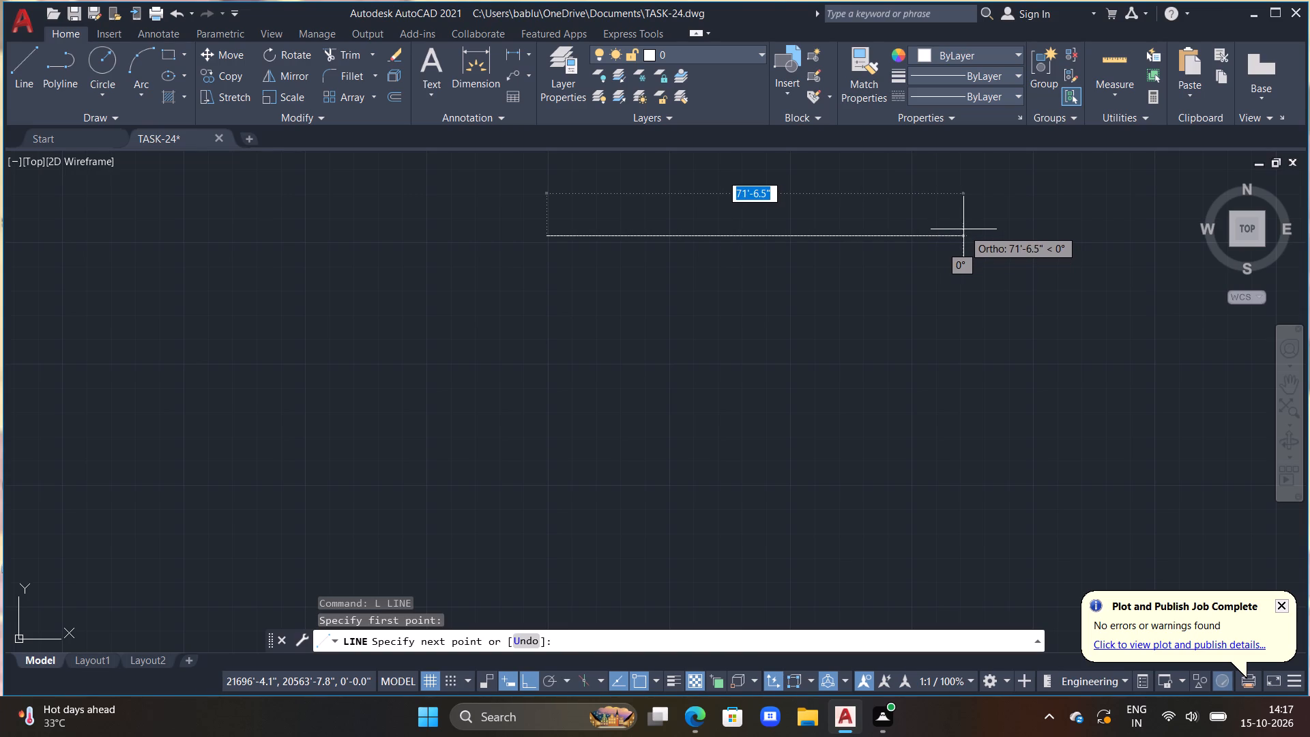
pyautogui.write('40')
pyautogui.press("'")
pyautogui.press('Return')
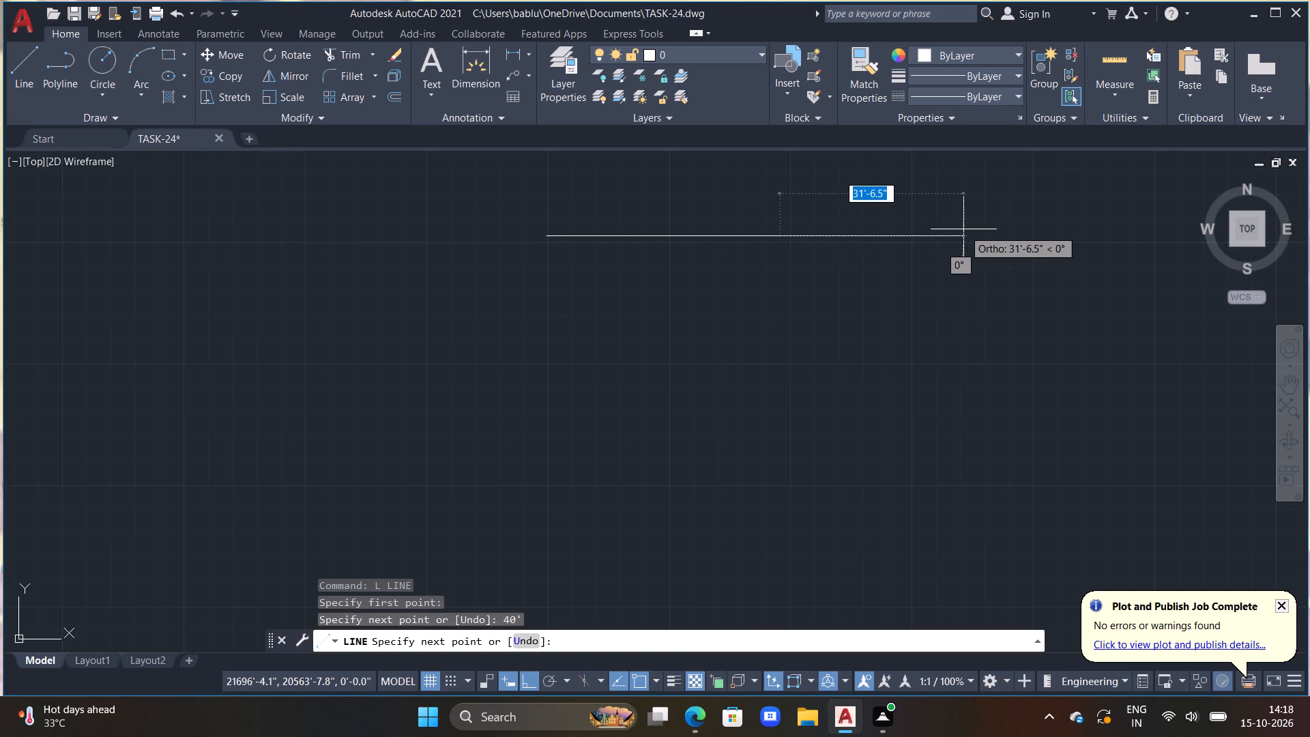
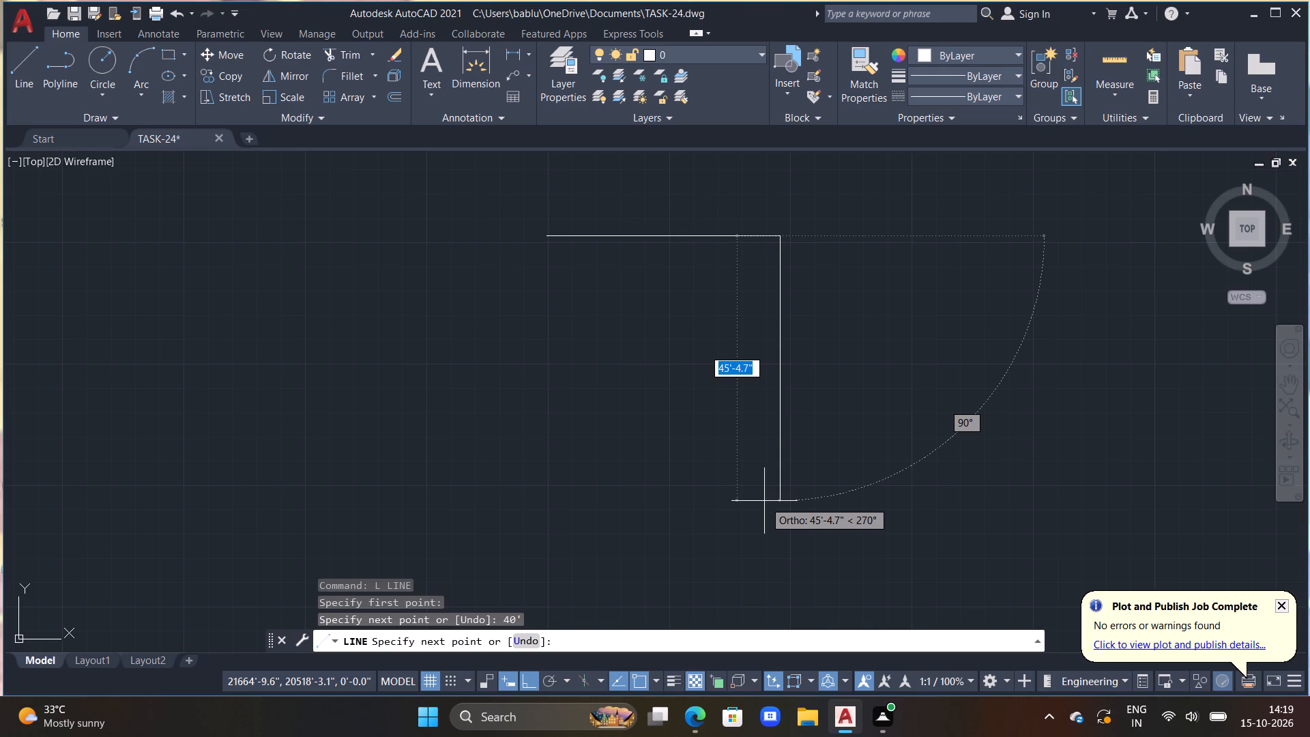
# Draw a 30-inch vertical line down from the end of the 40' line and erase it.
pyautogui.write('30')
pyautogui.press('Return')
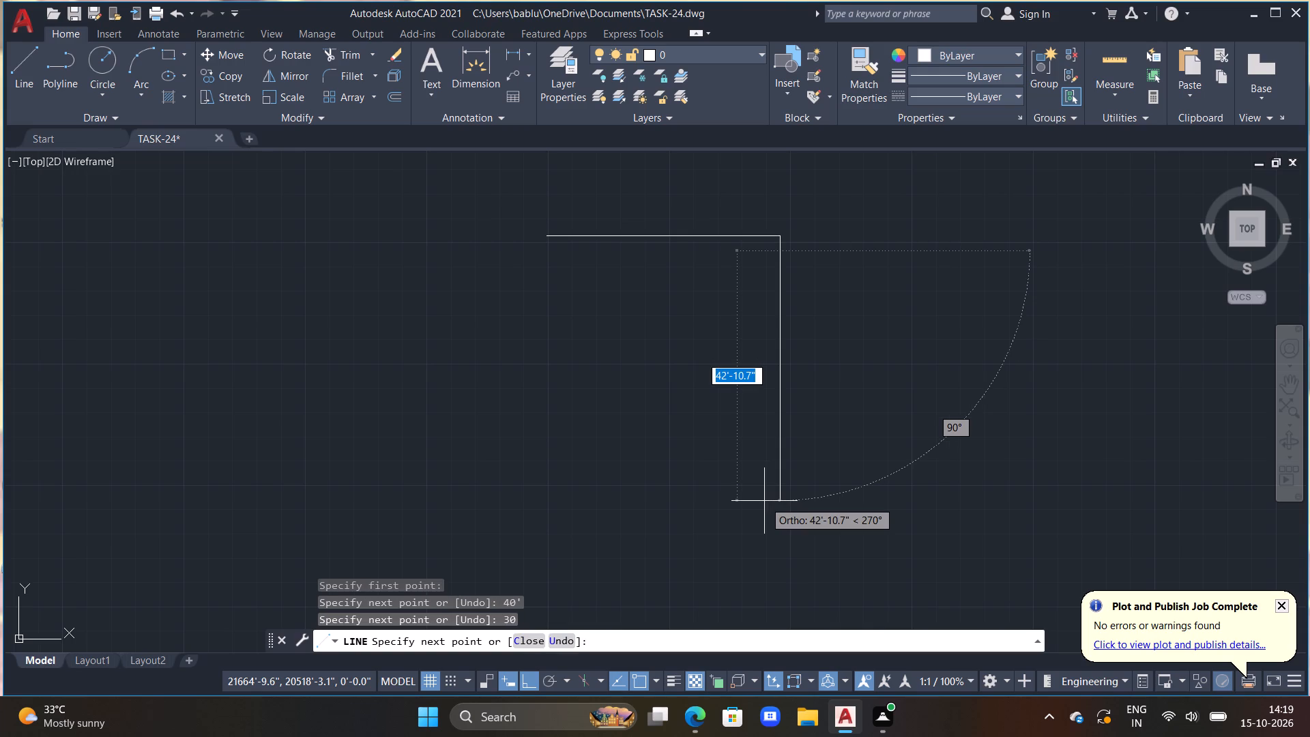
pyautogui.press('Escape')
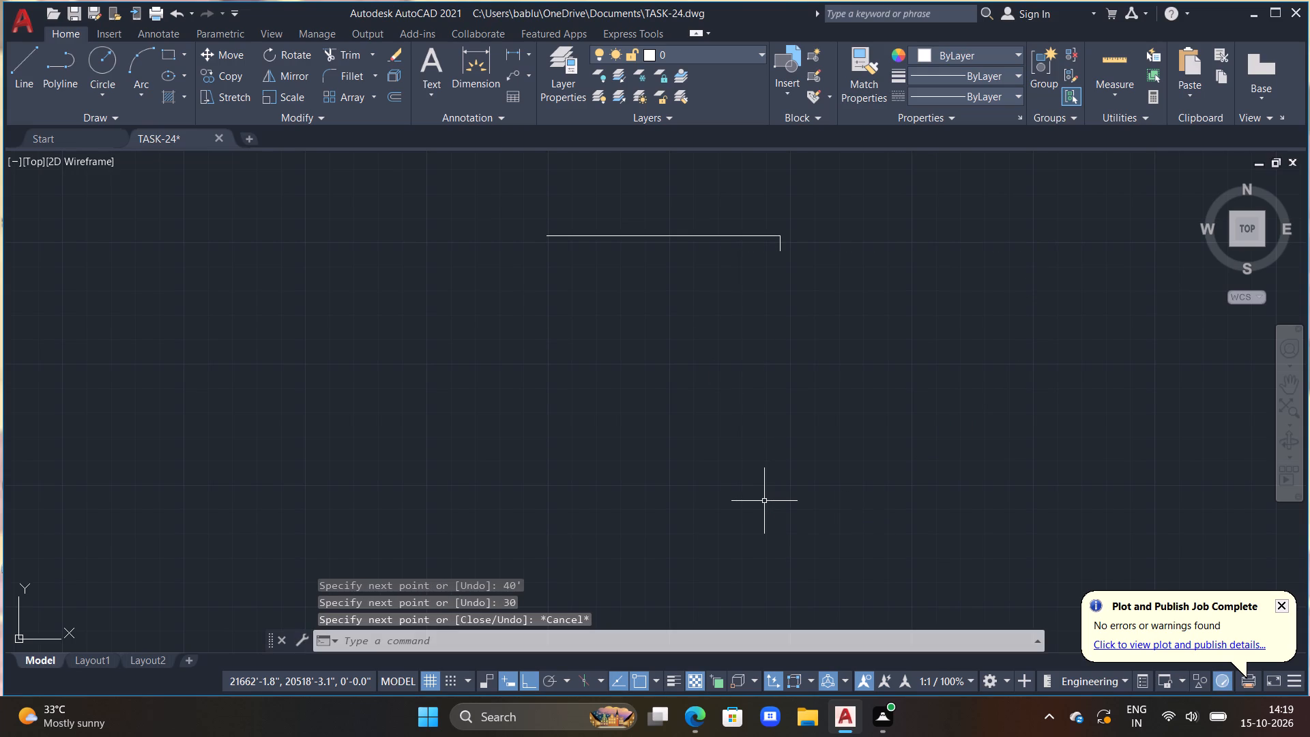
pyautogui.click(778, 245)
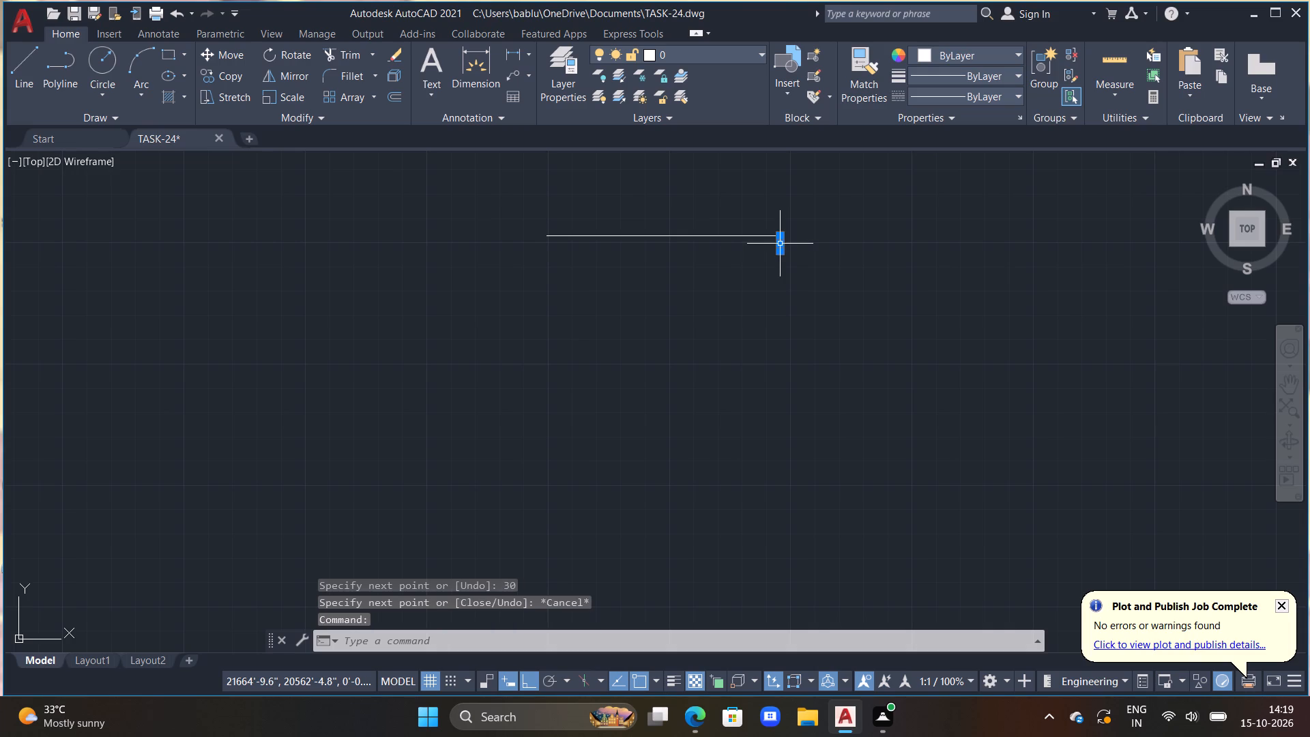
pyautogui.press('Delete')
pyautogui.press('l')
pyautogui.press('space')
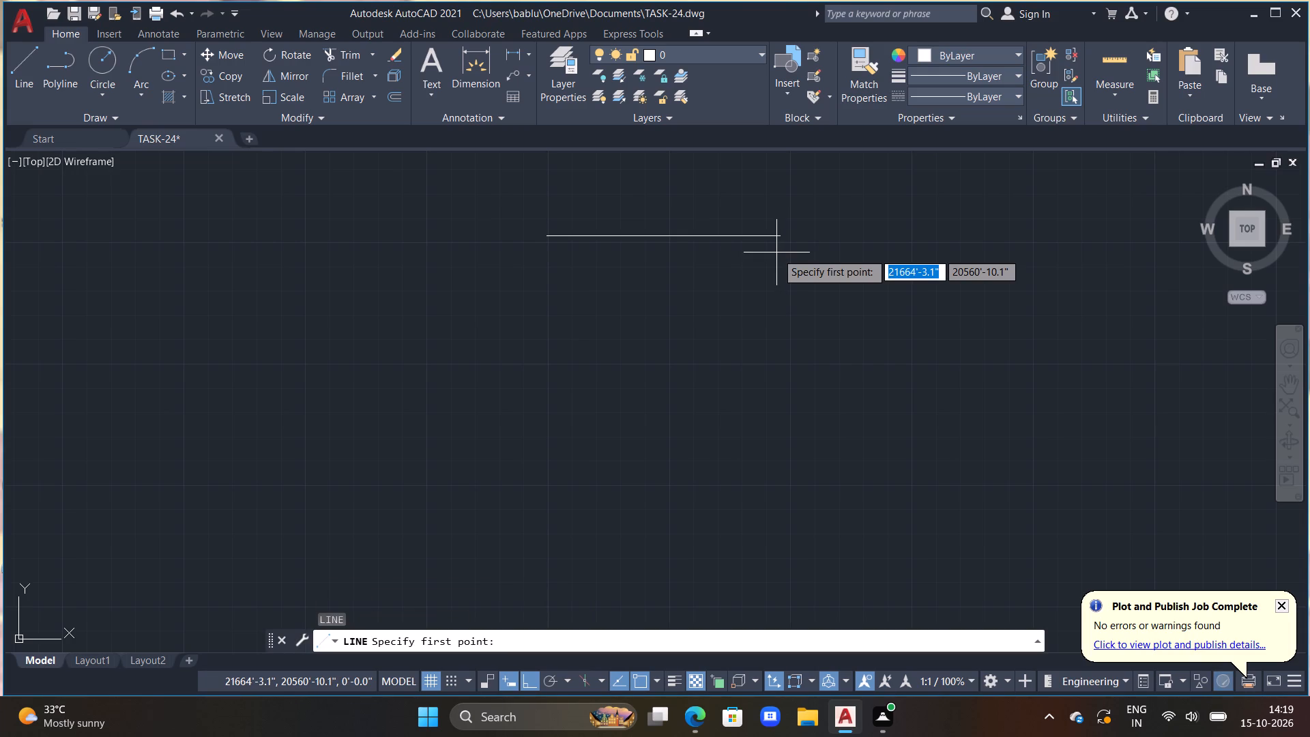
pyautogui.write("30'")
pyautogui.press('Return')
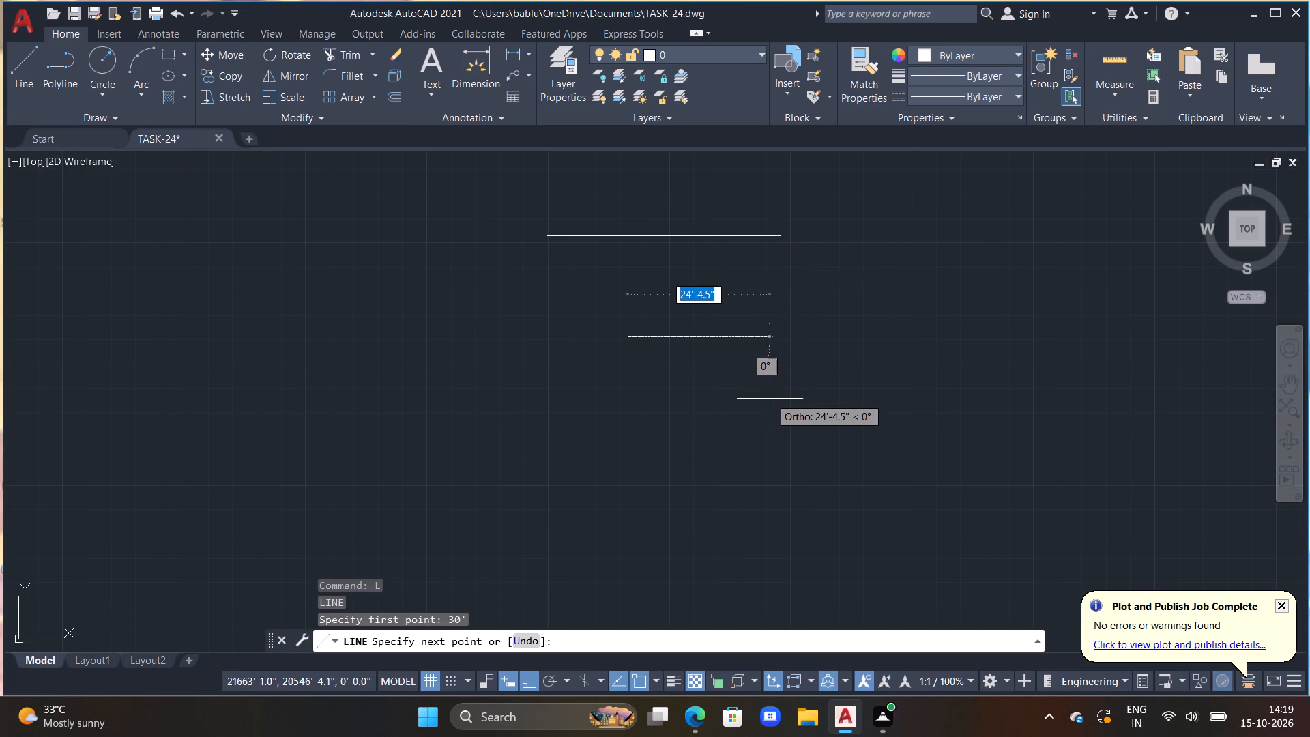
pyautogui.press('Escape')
# Complete the outer rectangle with lines 30' down from the 40' line's right end, 40' left, and back up to its start.
pyautogui.write('L')
pyautogui.press('space')
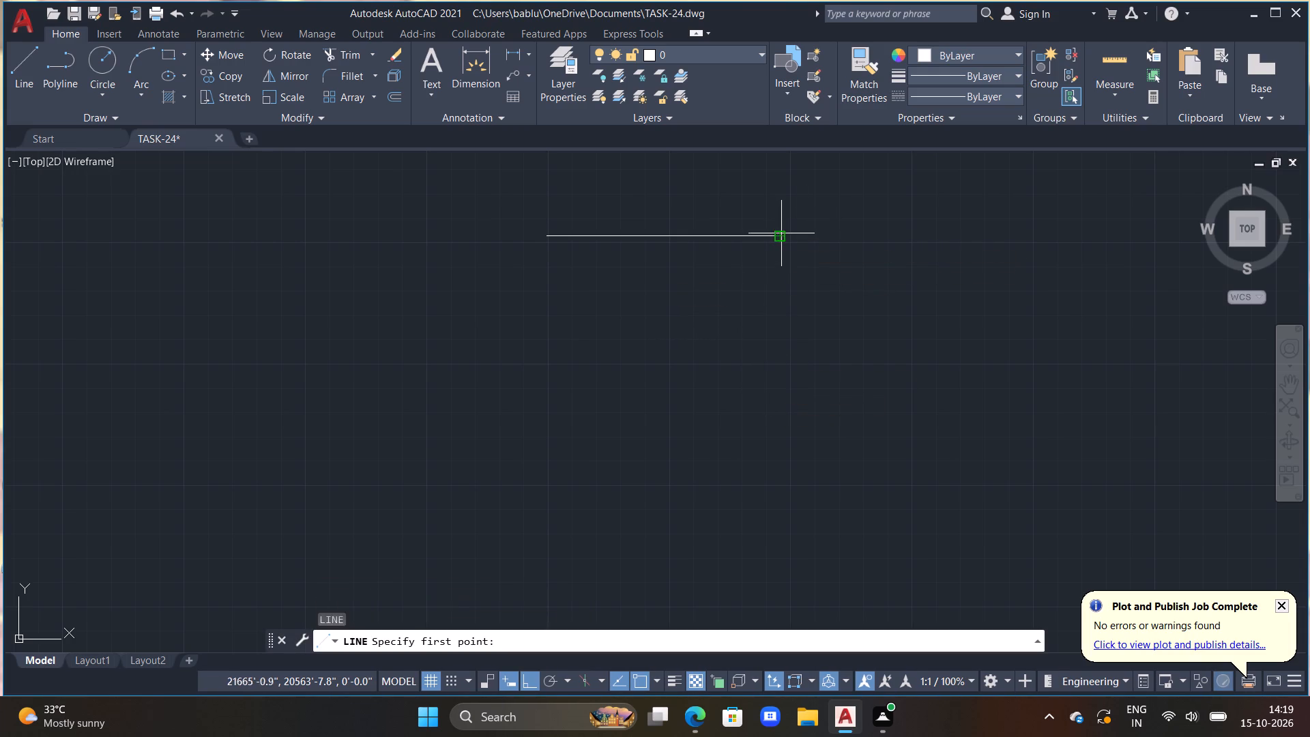
pyautogui.moveTo(783, 231); pyautogui.dragTo(773, 341)
pyautogui.write("30'")
pyautogui.press('Return')
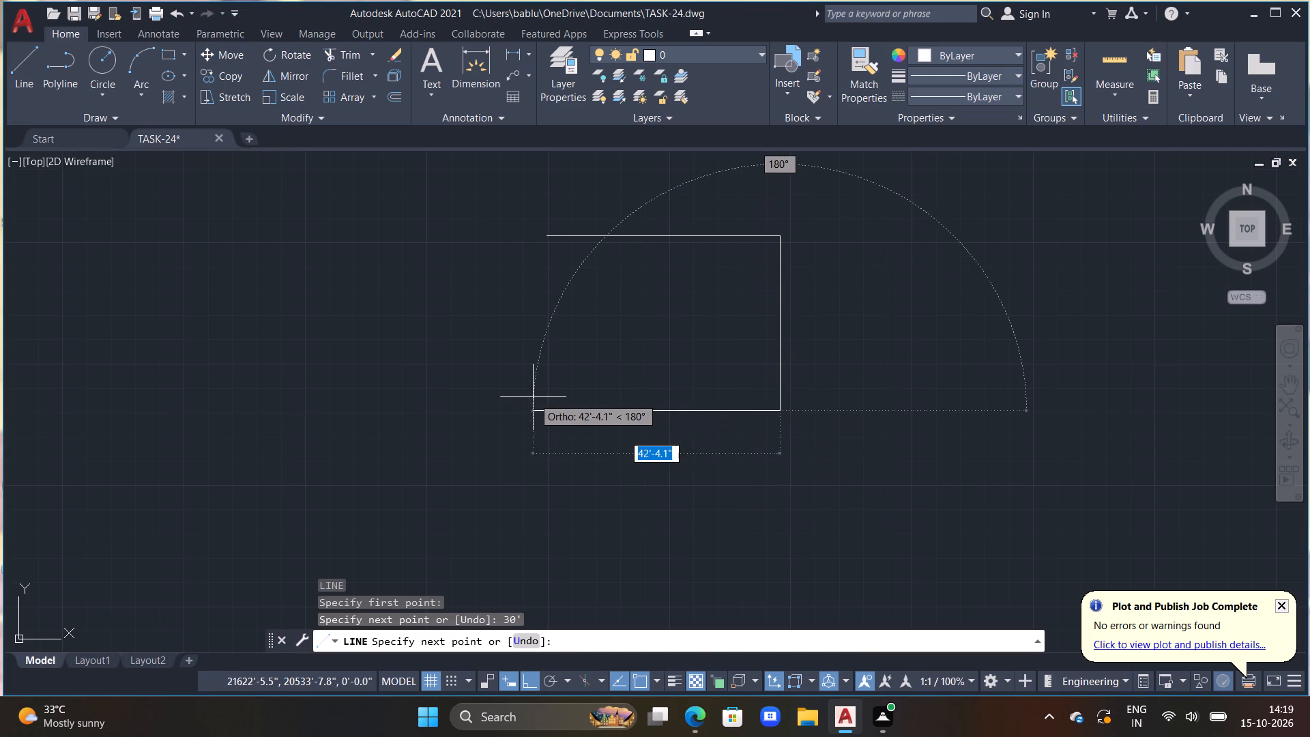
pyautogui.write("40'")
pyautogui.press('Return')
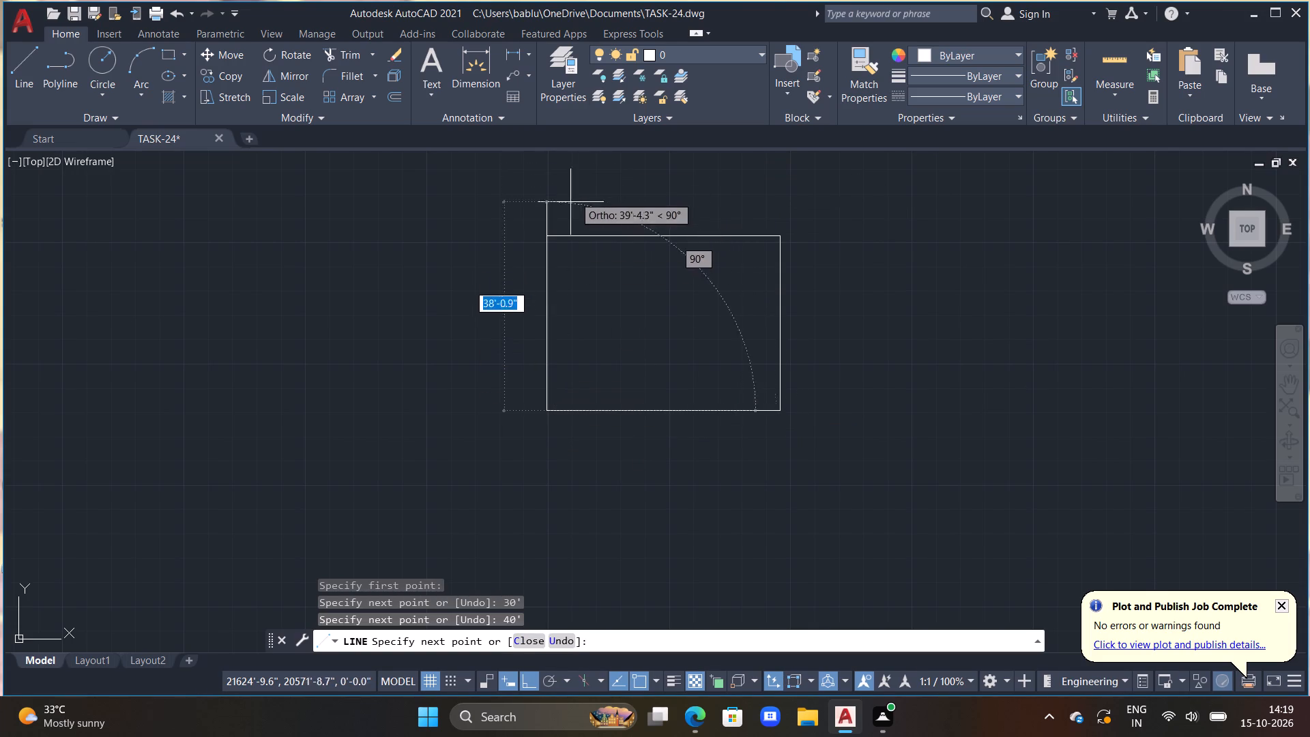
pyautogui.click(551, 237)
pyautogui.press('Escape')
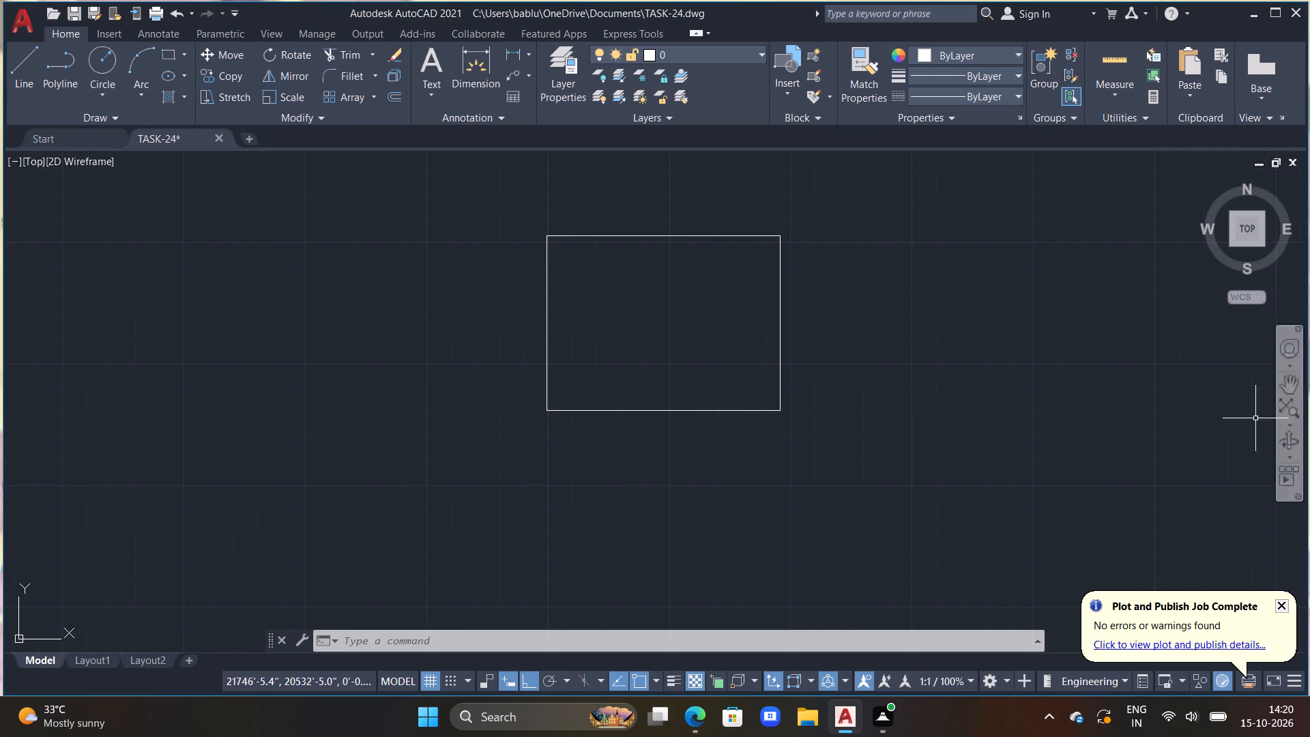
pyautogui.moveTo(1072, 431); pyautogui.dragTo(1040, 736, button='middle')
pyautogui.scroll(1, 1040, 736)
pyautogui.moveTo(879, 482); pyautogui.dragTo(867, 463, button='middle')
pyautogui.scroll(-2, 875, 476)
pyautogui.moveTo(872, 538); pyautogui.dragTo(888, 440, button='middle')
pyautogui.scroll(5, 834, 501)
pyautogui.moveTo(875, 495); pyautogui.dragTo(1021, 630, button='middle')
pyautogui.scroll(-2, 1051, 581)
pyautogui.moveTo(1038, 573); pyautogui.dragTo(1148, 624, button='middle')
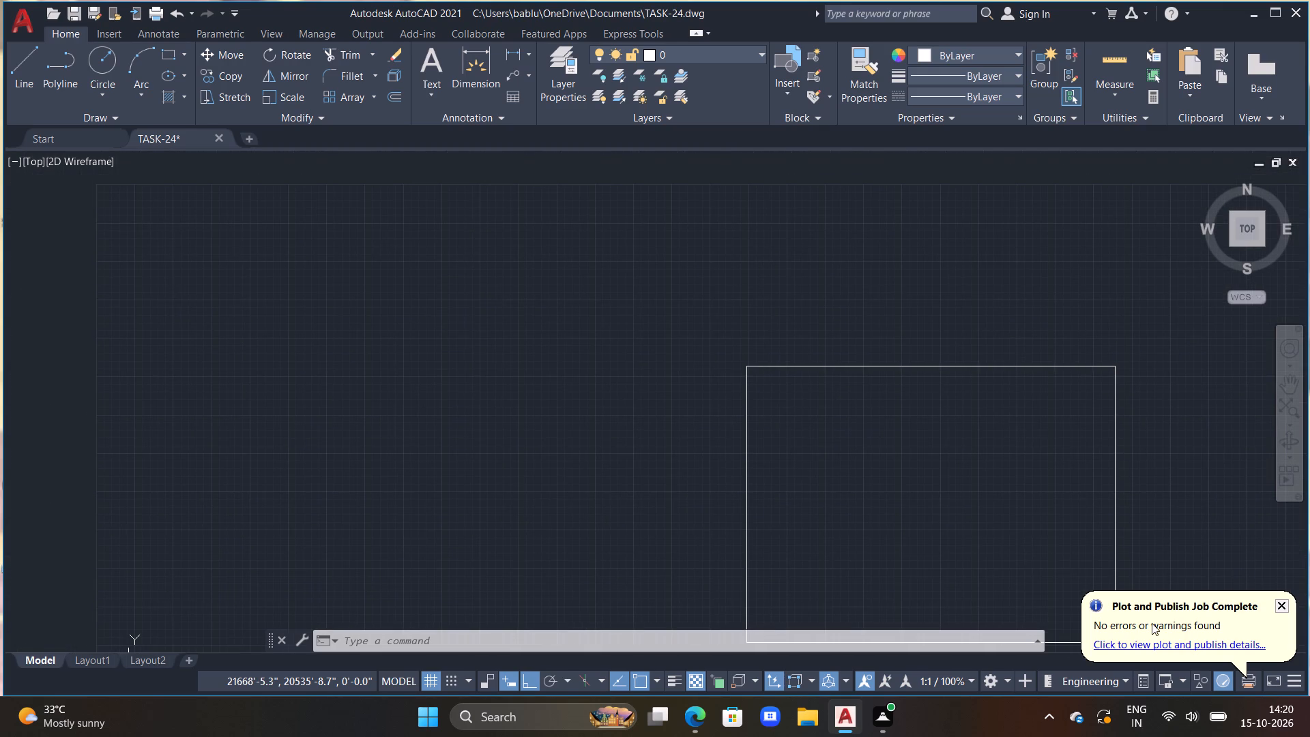
# Offset all four sides of the rectangle 9" inward to form the outer walls.
pyautogui.write('OFF')
pyautogui.press('space')
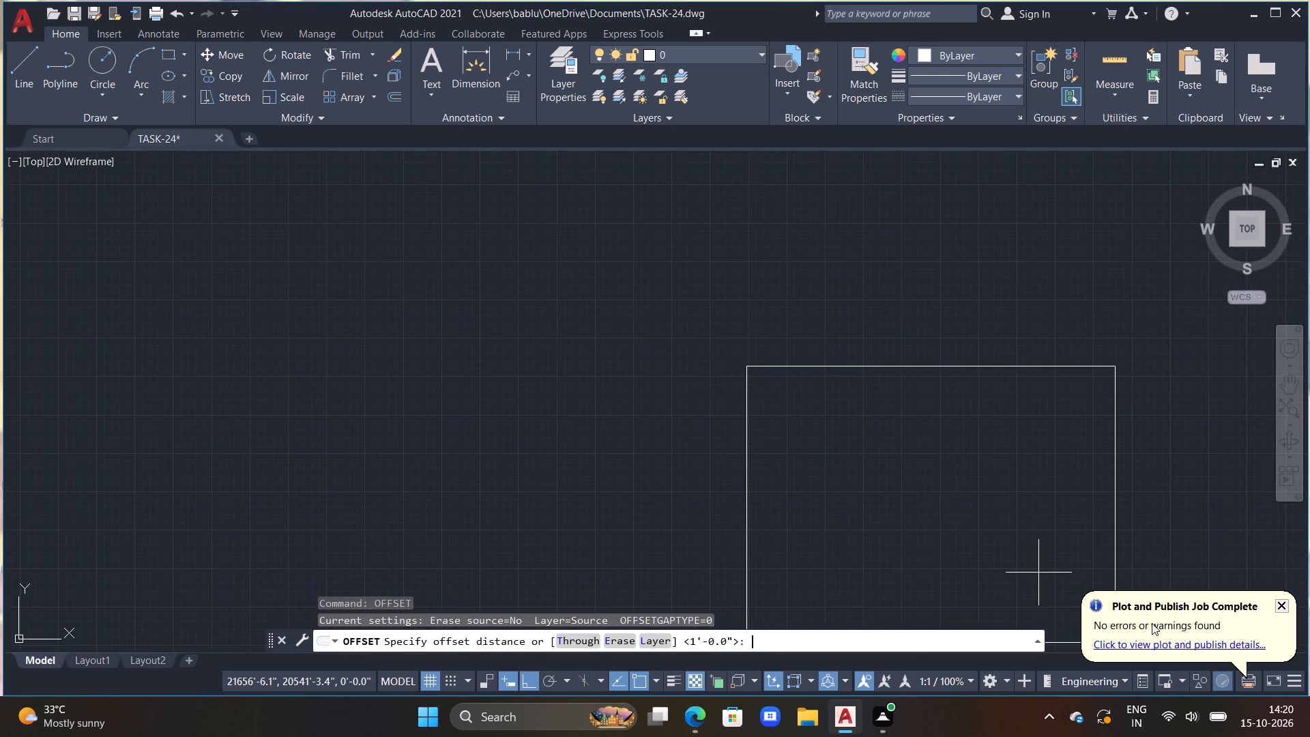
pyautogui.write('9"')
pyautogui.press('Return')
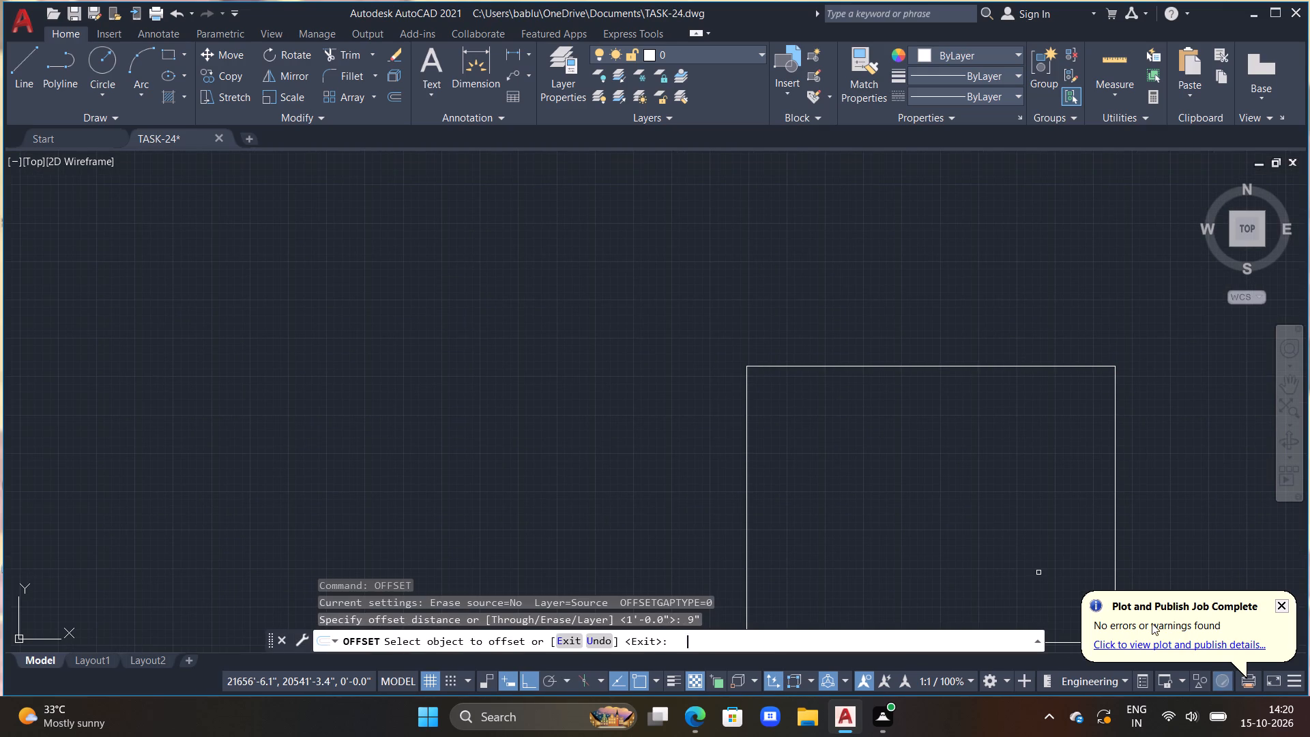
pyautogui.scroll(-1, 1075, 609)
pyautogui.moveTo(986, 538); pyautogui.dragTo(854, 517, button='middle')
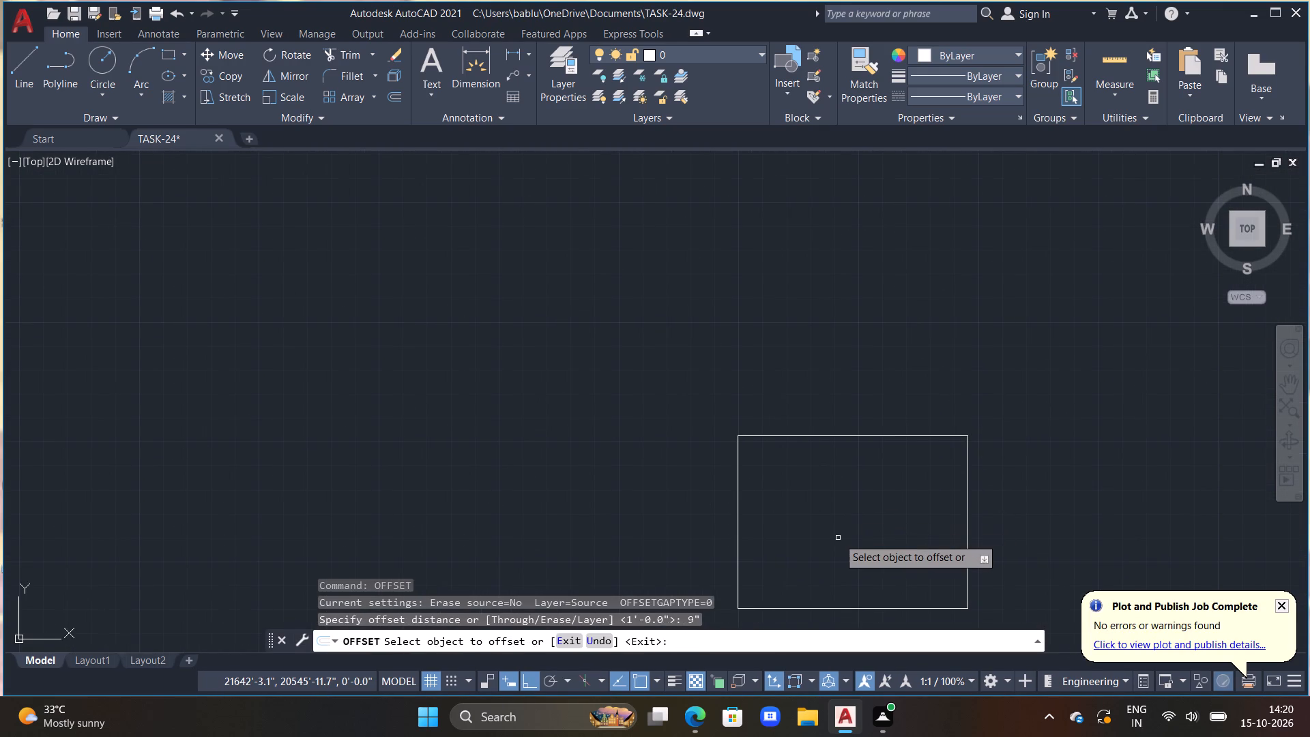
pyautogui.moveTo(861, 509); pyautogui.dragTo(821, 405, button='middle')
pyautogui.click(790, 332)
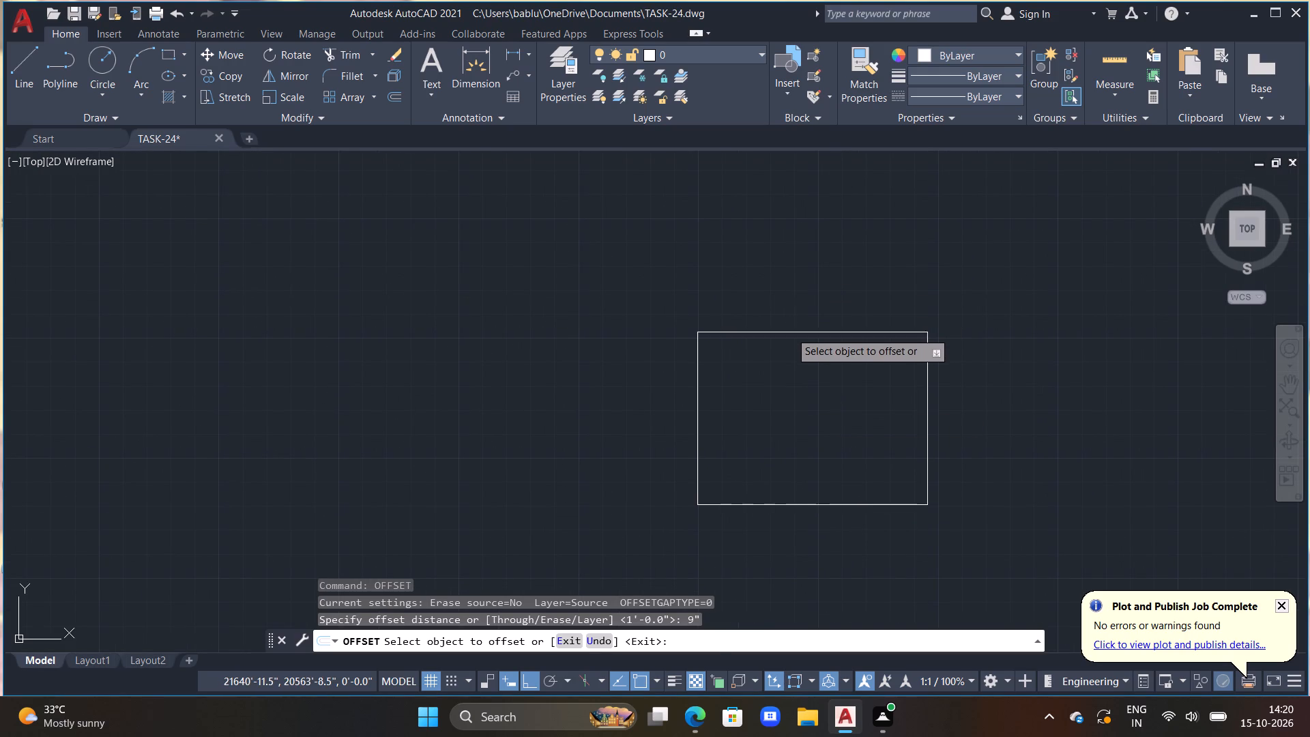
pyautogui.click(787, 426)
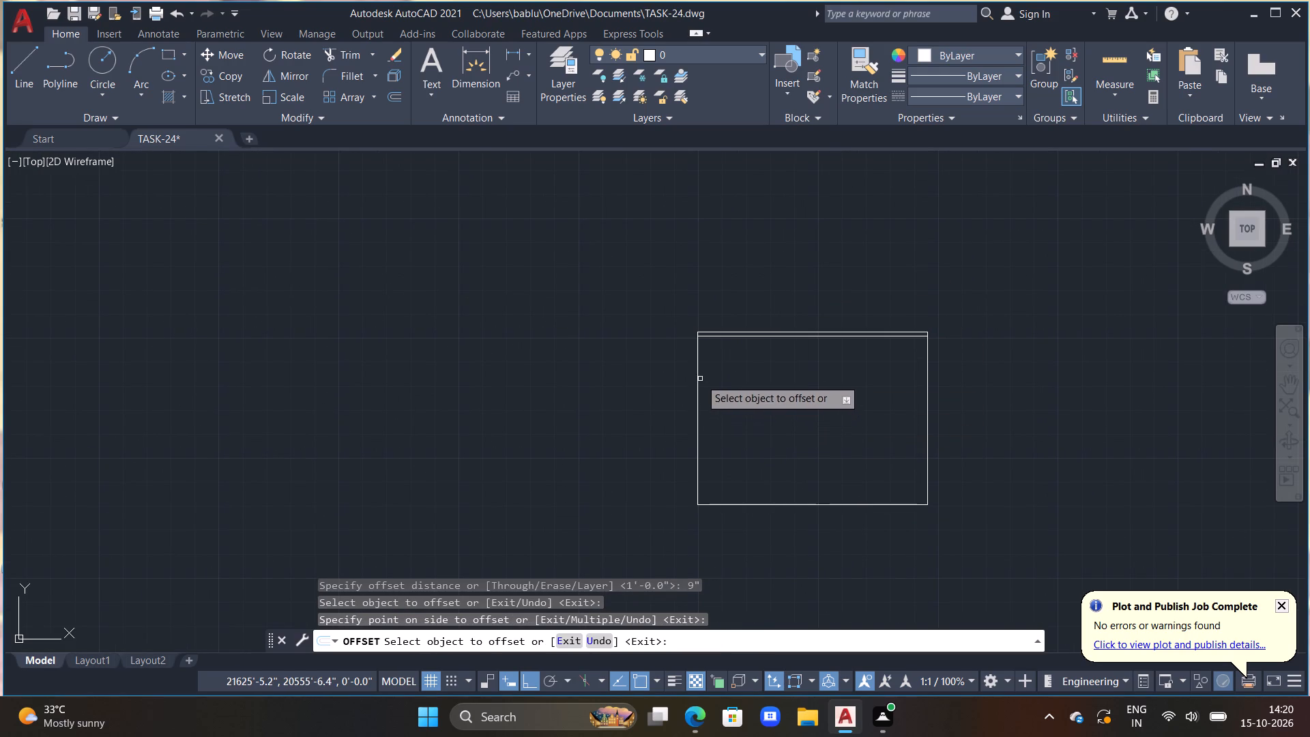
pyautogui.moveTo(697, 375); pyautogui.dragTo(705, 381)
pyautogui.click(740, 395)
pyautogui.click(752, 506)
pyautogui.click(752, 481)
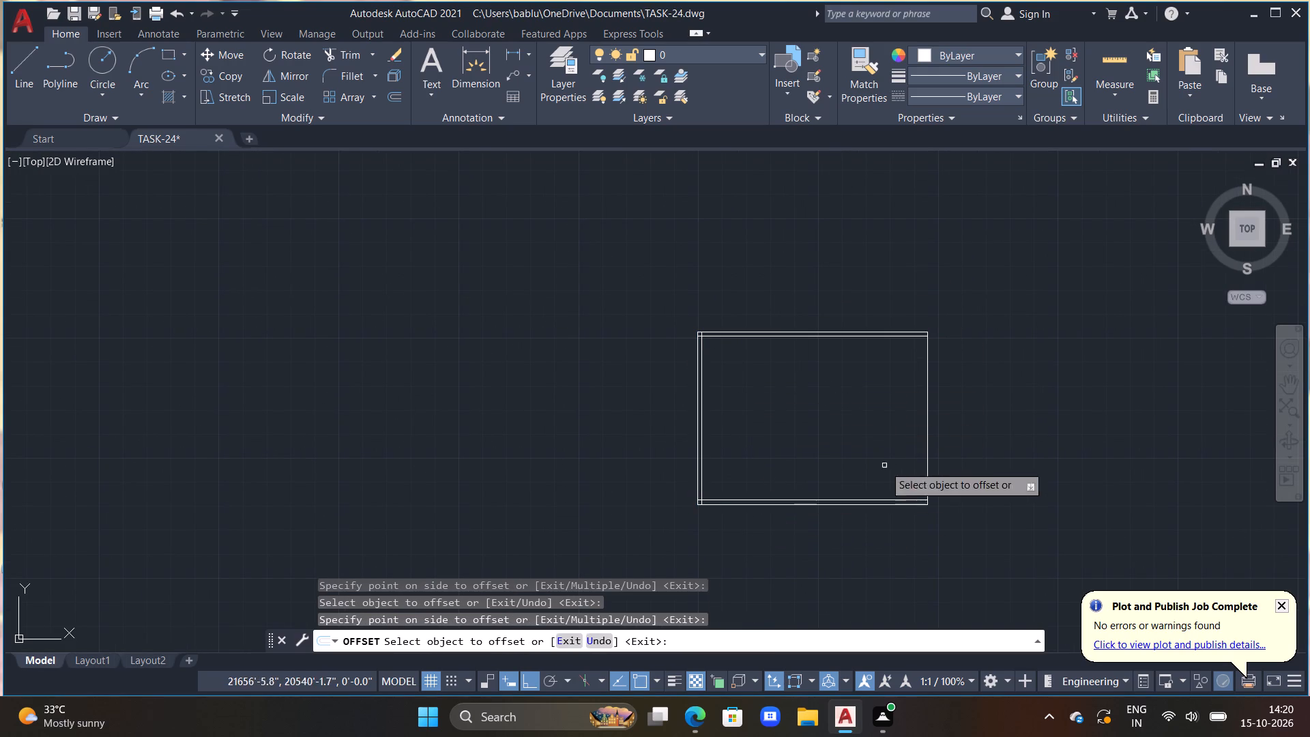
pyautogui.click(924, 441)
pyautogui.moveTo(929, 443); pyautogui.dragTo(907, 443)
pyautogui.click(903, 444)
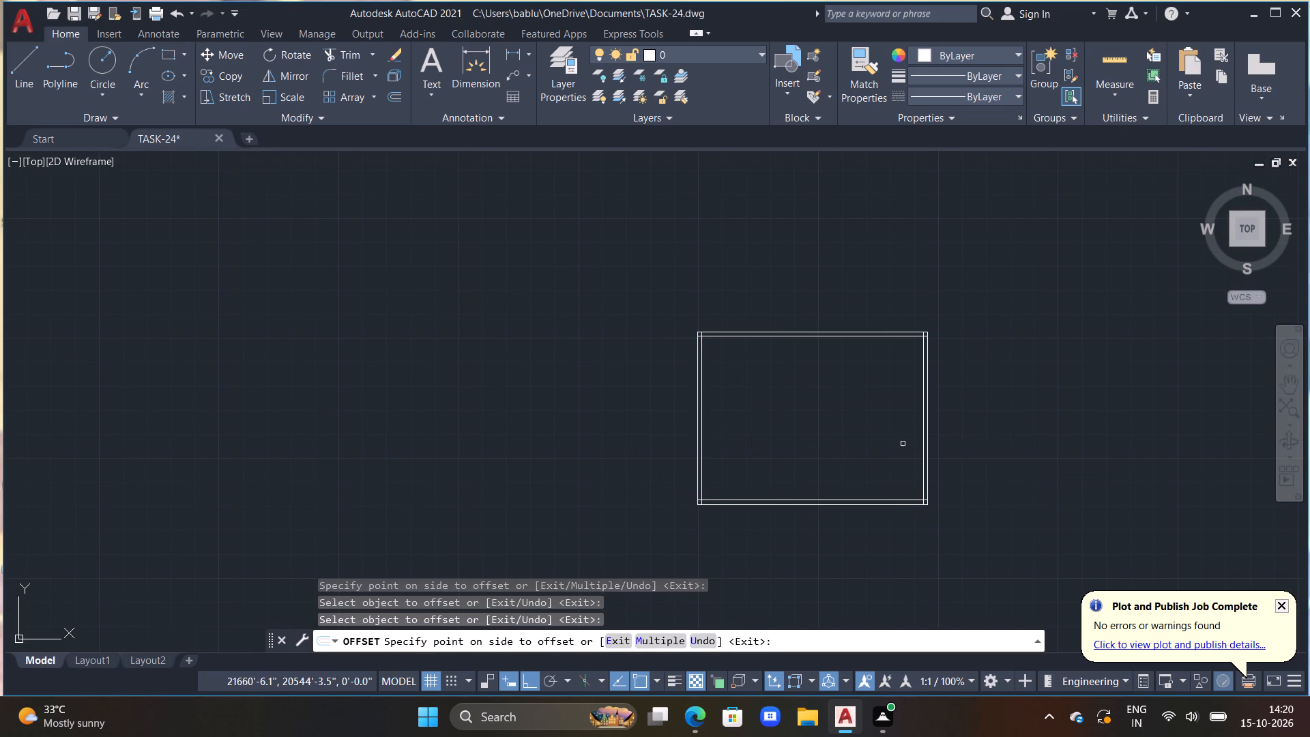
pyautogui.press('Escape')
# Trim the overlapping inner wall lines at the two upper corners of the outer walls.
pyautogui.press('t')
pyautogui.press('r')
pyautogui.press('space')
pyautogui.scroll(3, 901, 459)
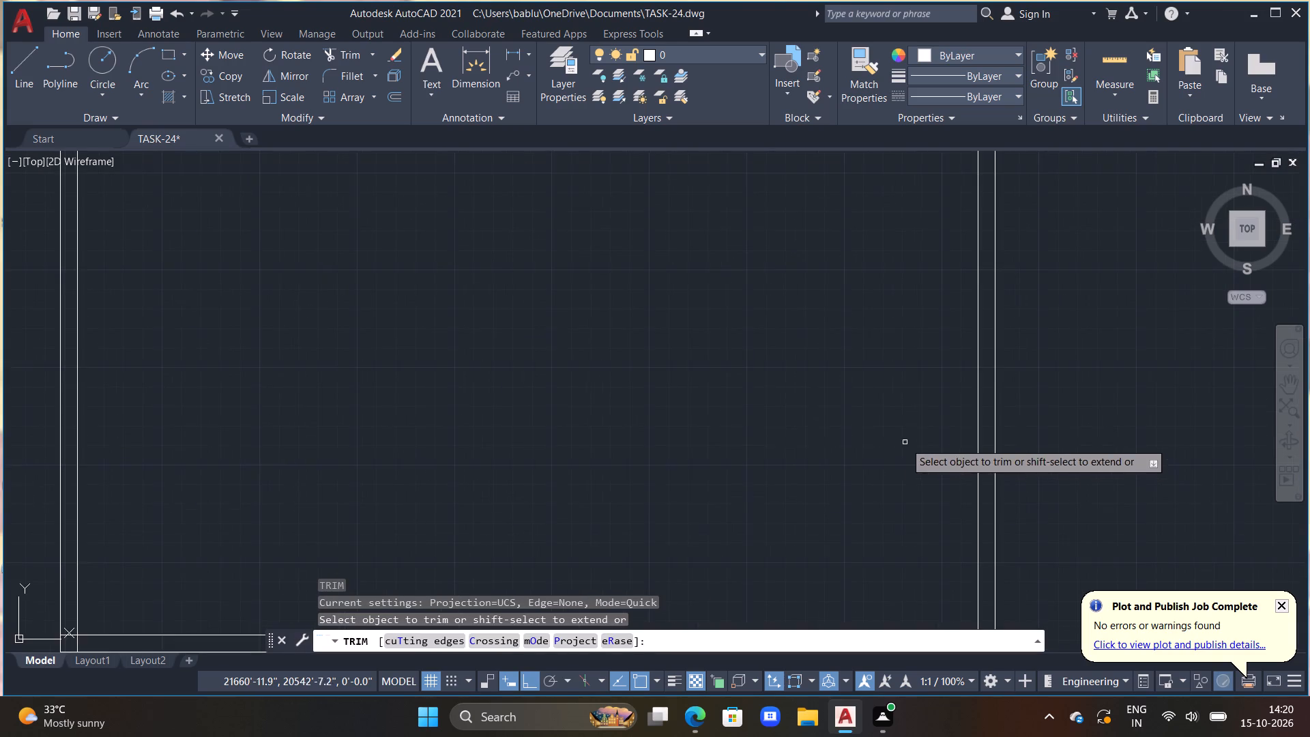
pyautogui.scroll(-1, 697, 408)
pyautogui.moveTo(650, 388); pyautogui.dragTo(854, 540, button='middle')
pyautogui.moveTo(695, 419); pyautogui.dragTo(774, 549, button='middle')
pyautogui.scroll(3, 637, 439)
pyautogui.scroll(1, 585, 401)
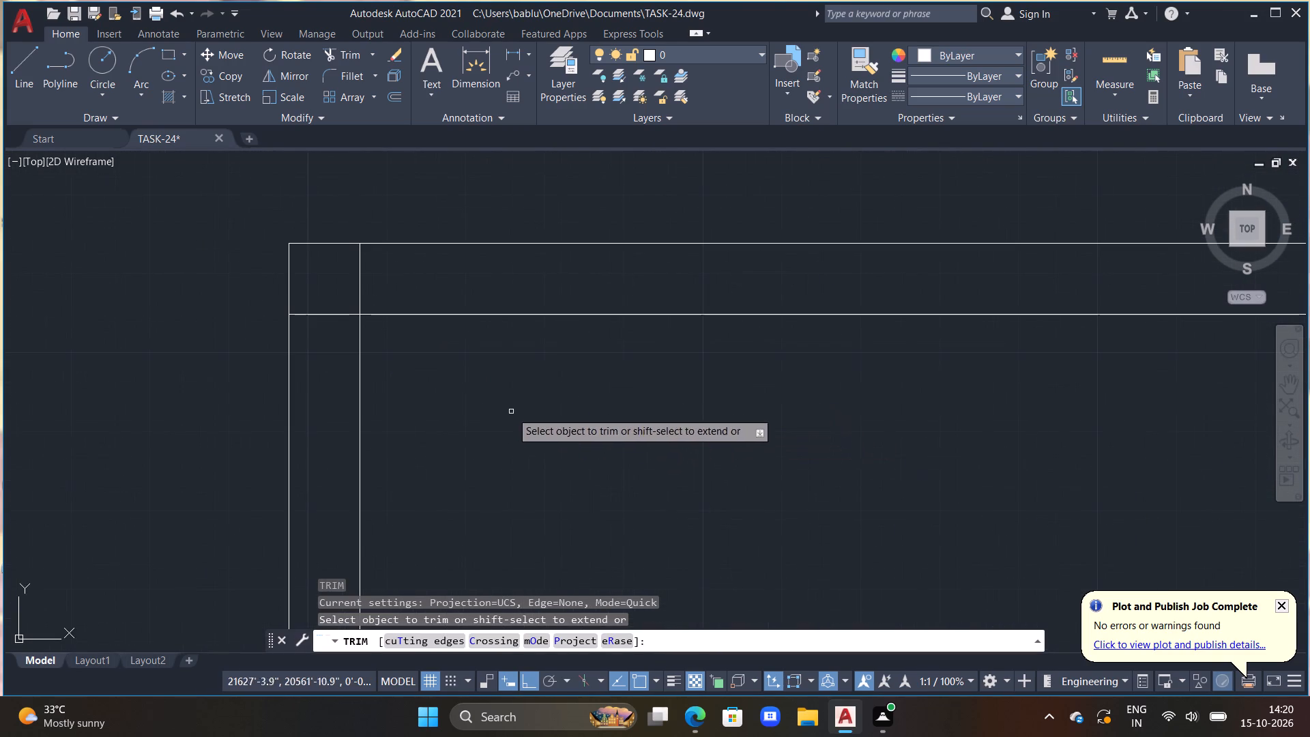
pyautogui.moveTo(375, 270); pyautogui.dragTo(321, 351)
pyautogui.scroll(-3, 538, 415)
pyautogui.moveTo(752, 419); pyautogui.dragTo(161, 258, button='middle')
pyautogui.moveTo(479, 363); pyautogui.dragTo(394, 358, button='middle')
pyautogui.scroll(1, 706, 218)
pyautogui.moveTo(738, 213); pyautogui.dragTo(756, 245)
pyautogui.click(756, 229)
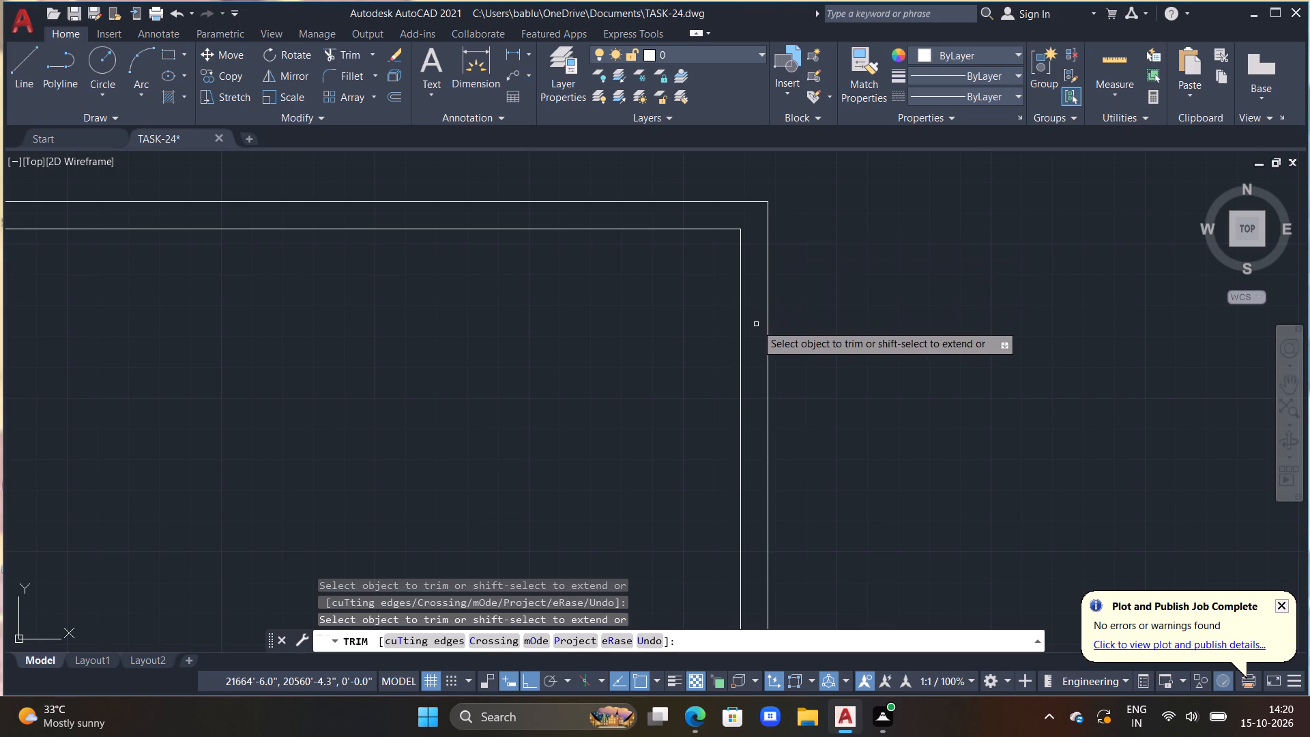
# Trim the overlapping inner wall lines at the two lower corners of the outer walls.
pyautogui.scroll(-2, 733, 353)
pyautogui.moveTo(640, 396); pyautogui.dragTo(995, 0, button='middle')
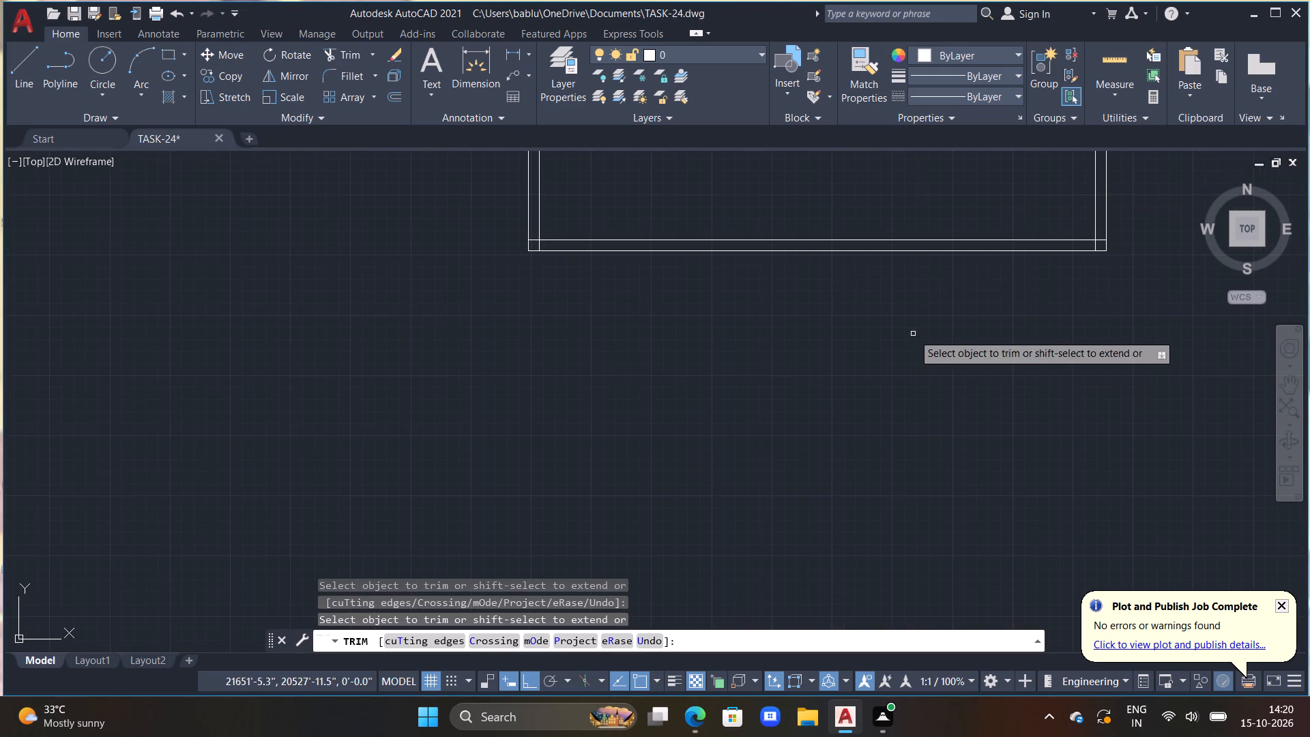
pyautogui.scroll(2, 622, 249)
pyautogui.moveTo(398, 233); pyautogui.dragTo(426, 263)
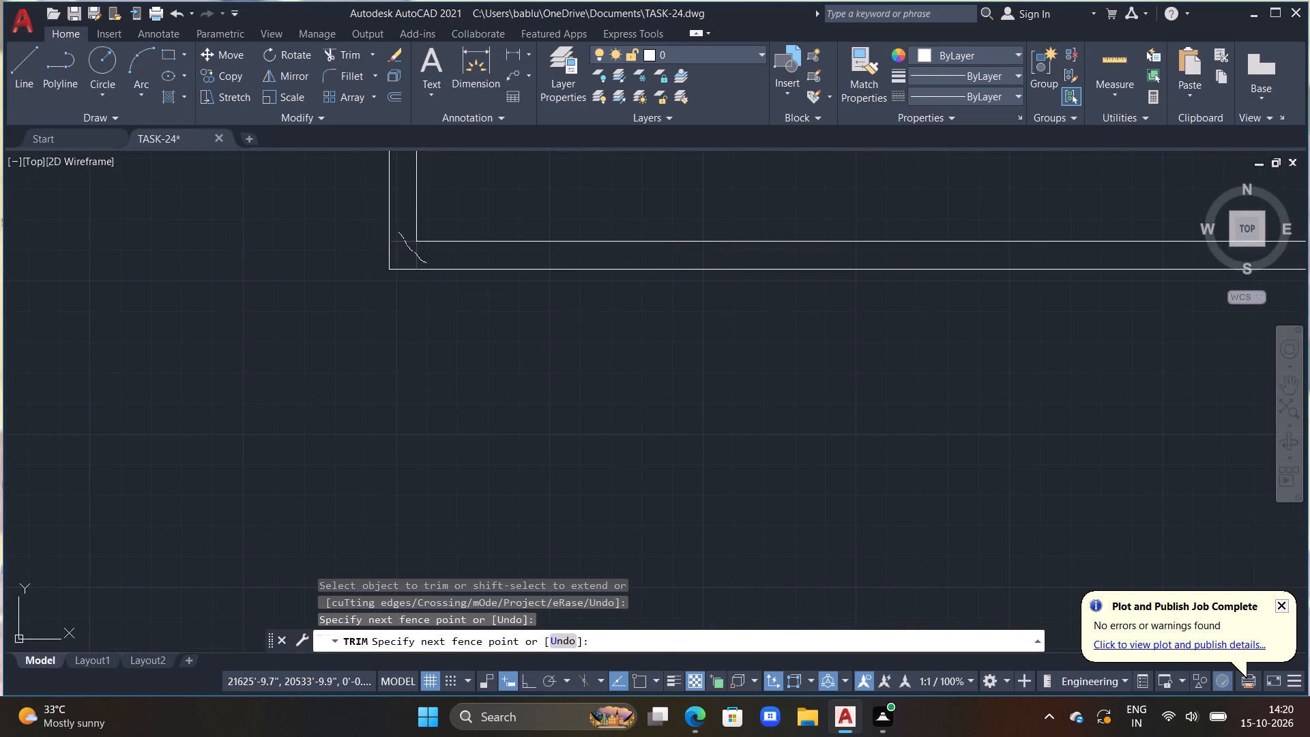
pyautogui.scroll(-3, 477, 268)
pyautogui.moveTo(783, 362); pyautogui.dragTo(627, 366, button='middle')
pyautogui.scroll(2, 697, 239)
pyautogui.scroll(2, 581, 280)
pyautogui.moveTo(620, 340); pyautogui.dragTo(618, 345)
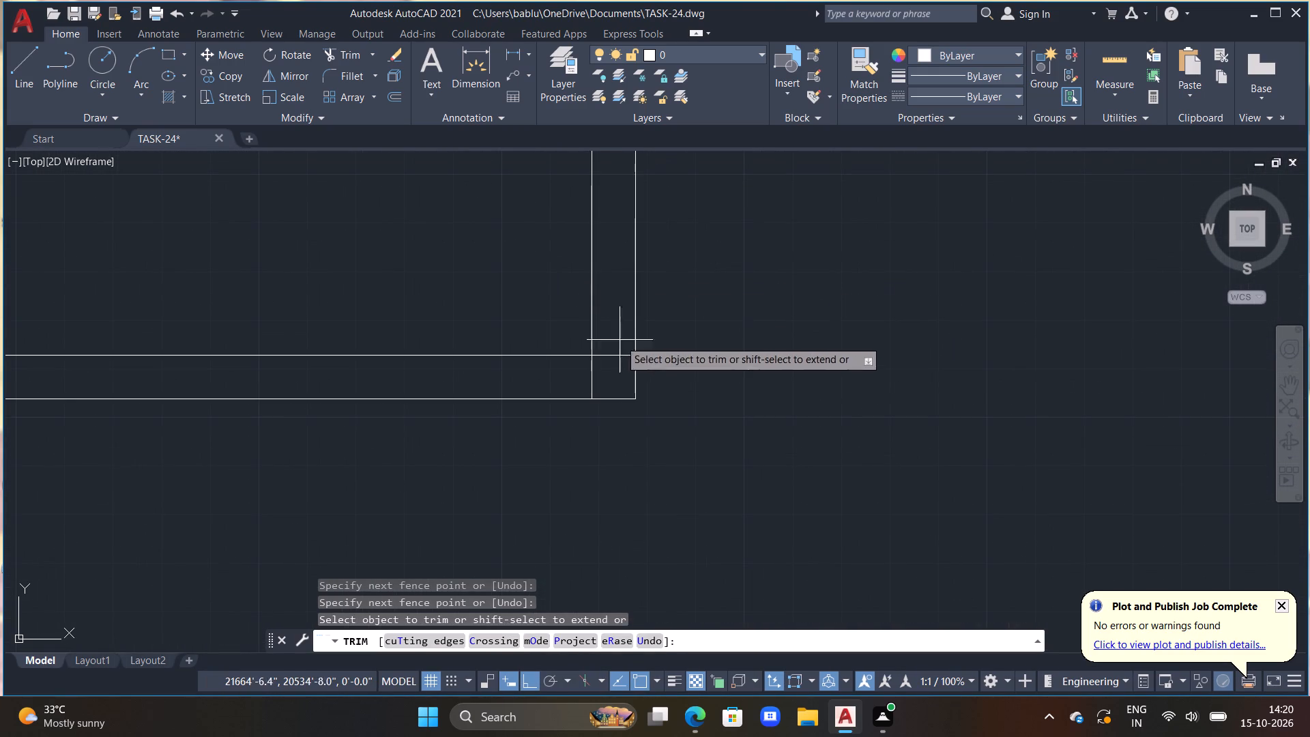
pyautogui.moveTo(618, 345); pyautogui.dragTo(585, 381)
pyautogui.press('Escape')
# Offset the top wall's inner line 10' downward into the plan.
pyautogui.scroll(-3, 592, 376)
pyautogui.moveTo(542, 266); pyautogui.dragTo(683, 377, button='middle')
pyautogui.moveTo(597, 318); pyautogui.dragTo(673, 399, button='middle')
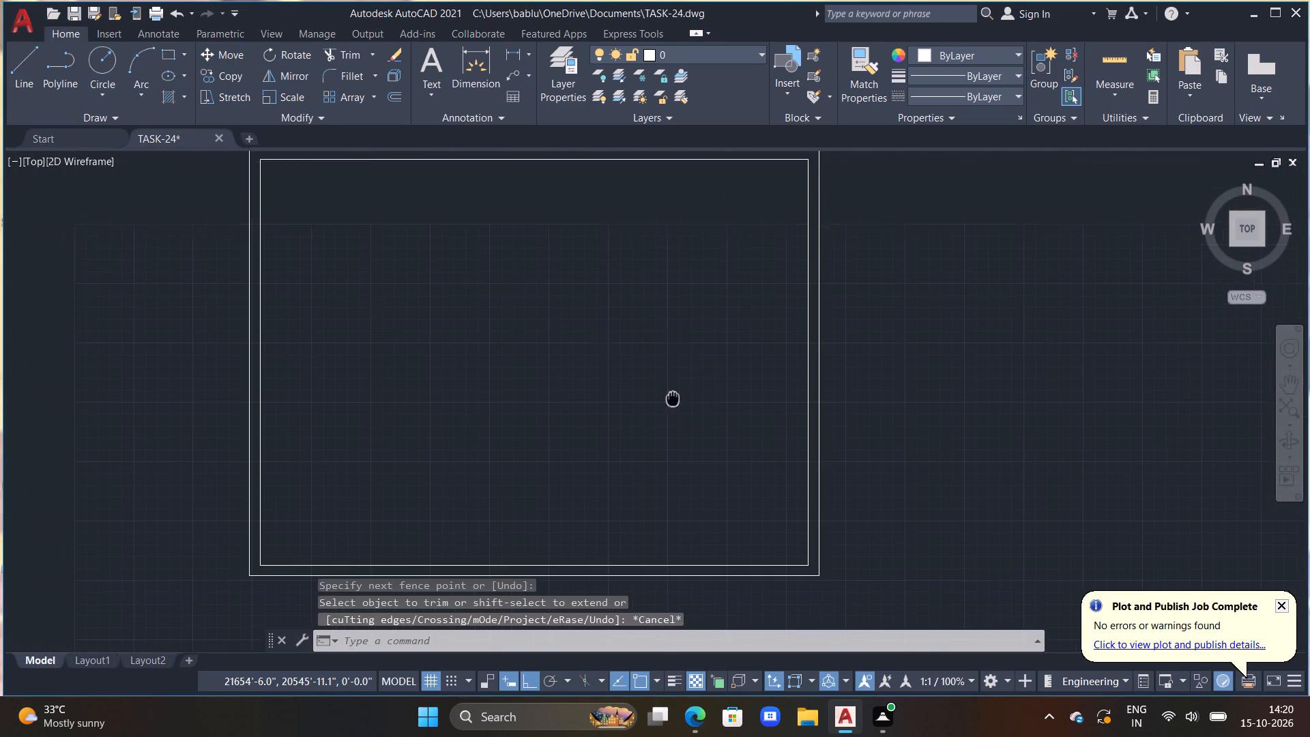
pyautogui.press('Escape')
pyautogui.write('OFF')
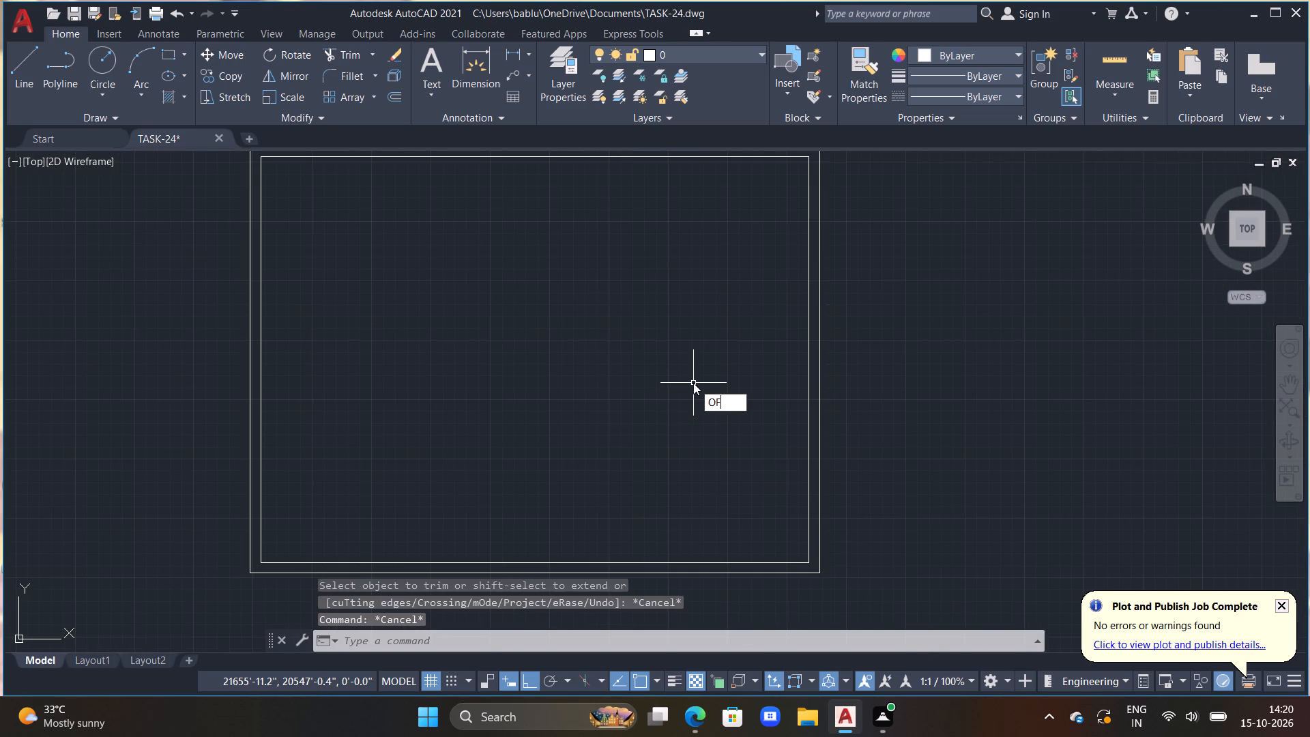
pyautogui.press('space')
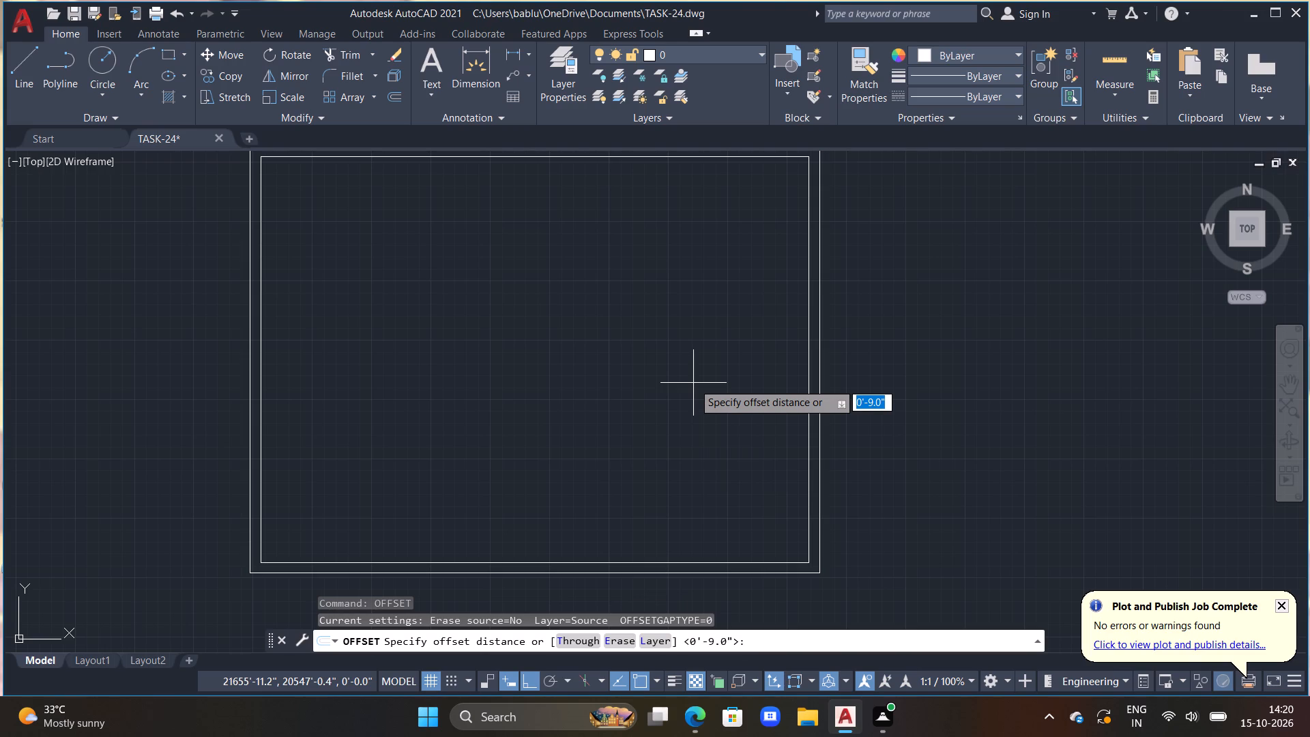
pyautogui.write("10'")
pyautogui.press('Return')
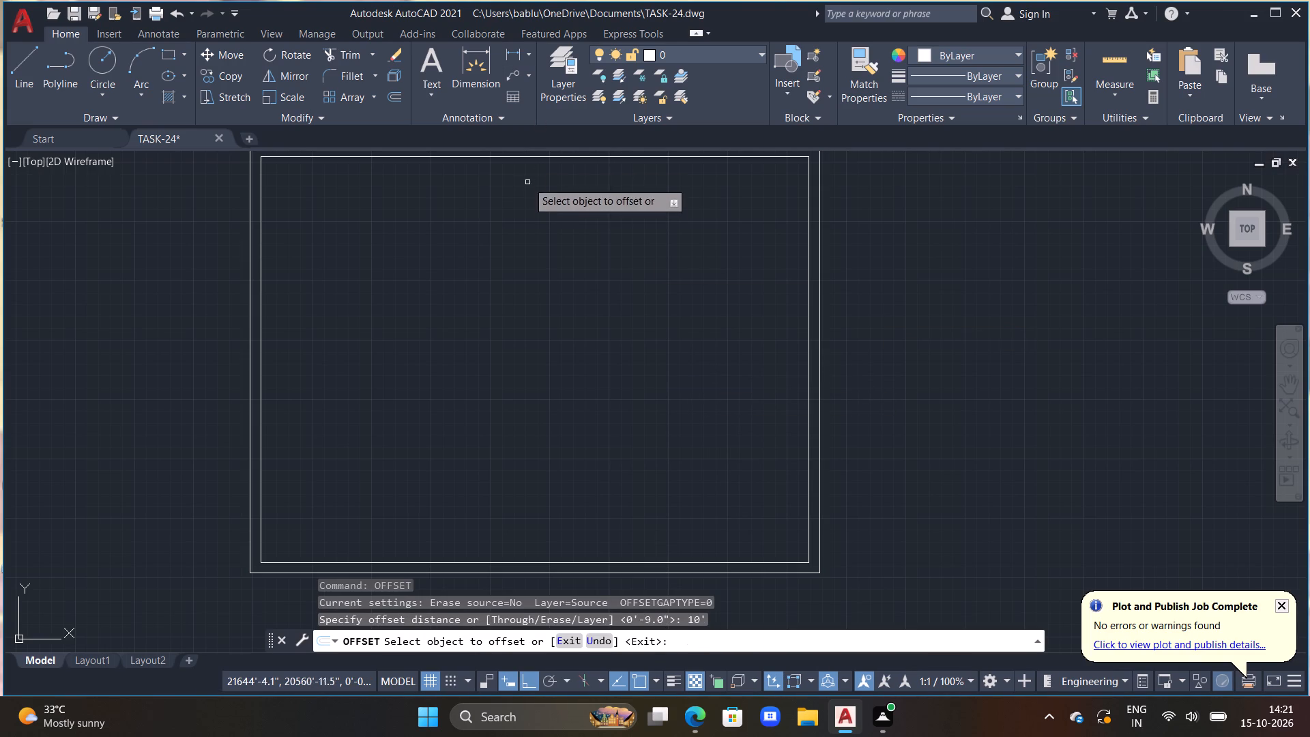
pyautogui.moveTo(529, 190); pyautogui.dragTo(528, 271, button='middle')
pyautogui.moveTo(519, 238); pyautogui.dragTo(513, 306)
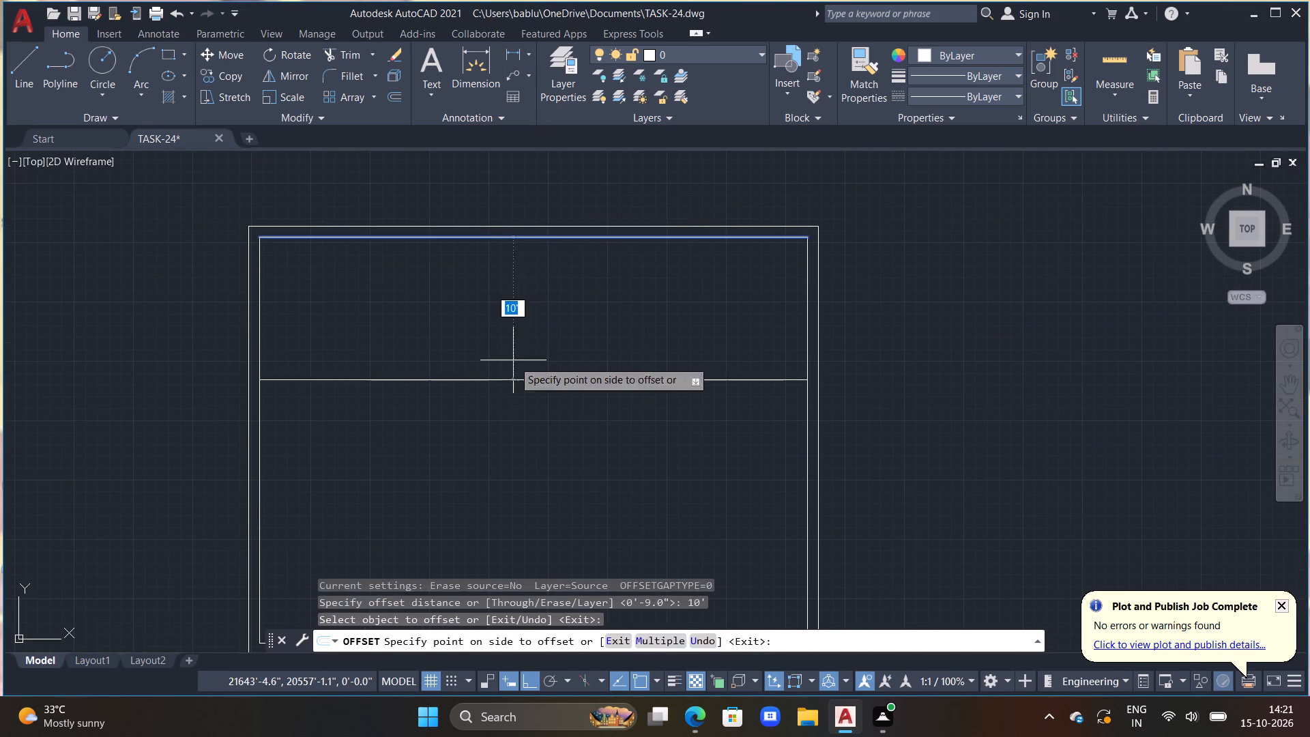
pyautogui.click(516, 389)
# Offset the new horizontal partition line 4.5" downward to give the partition its thickness.
pyautogui.moveTo(482, 378); pyautogui.dragTo(484, 396)
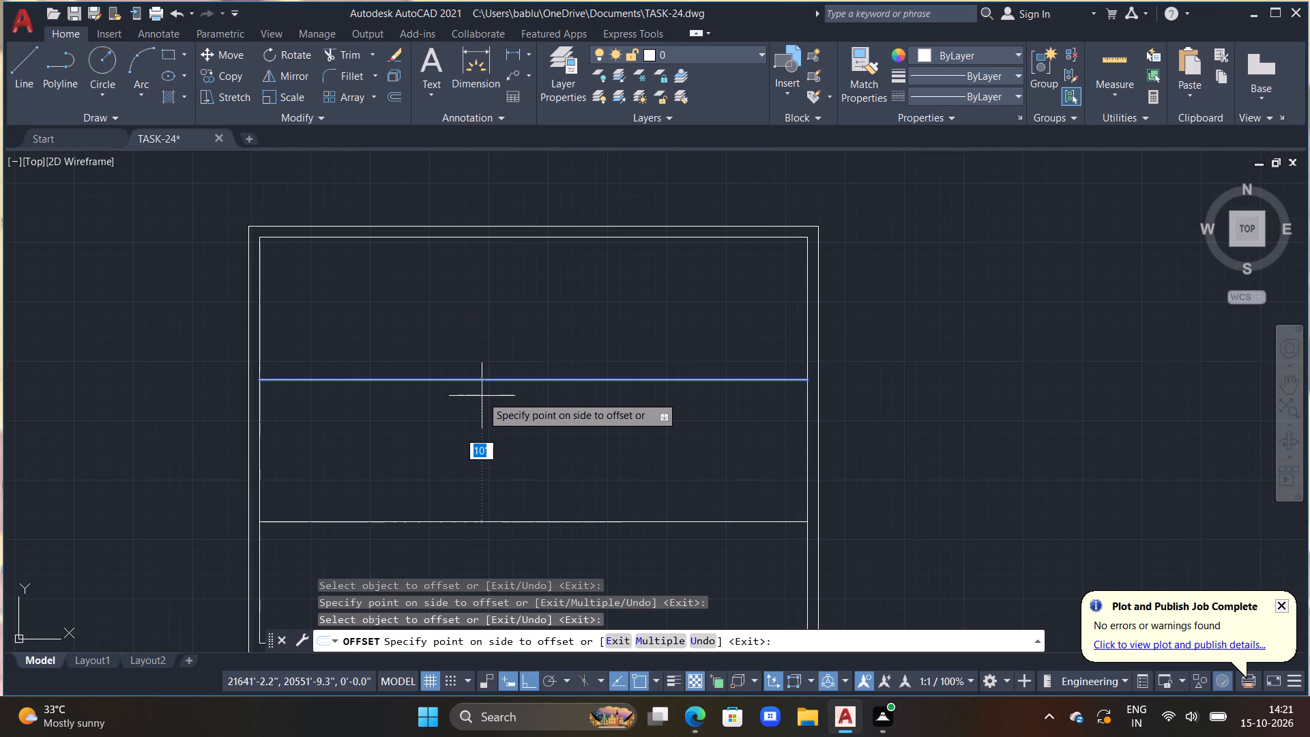
pyautogui.write('4.5')
pyautogui.hotkey('shift', '"')
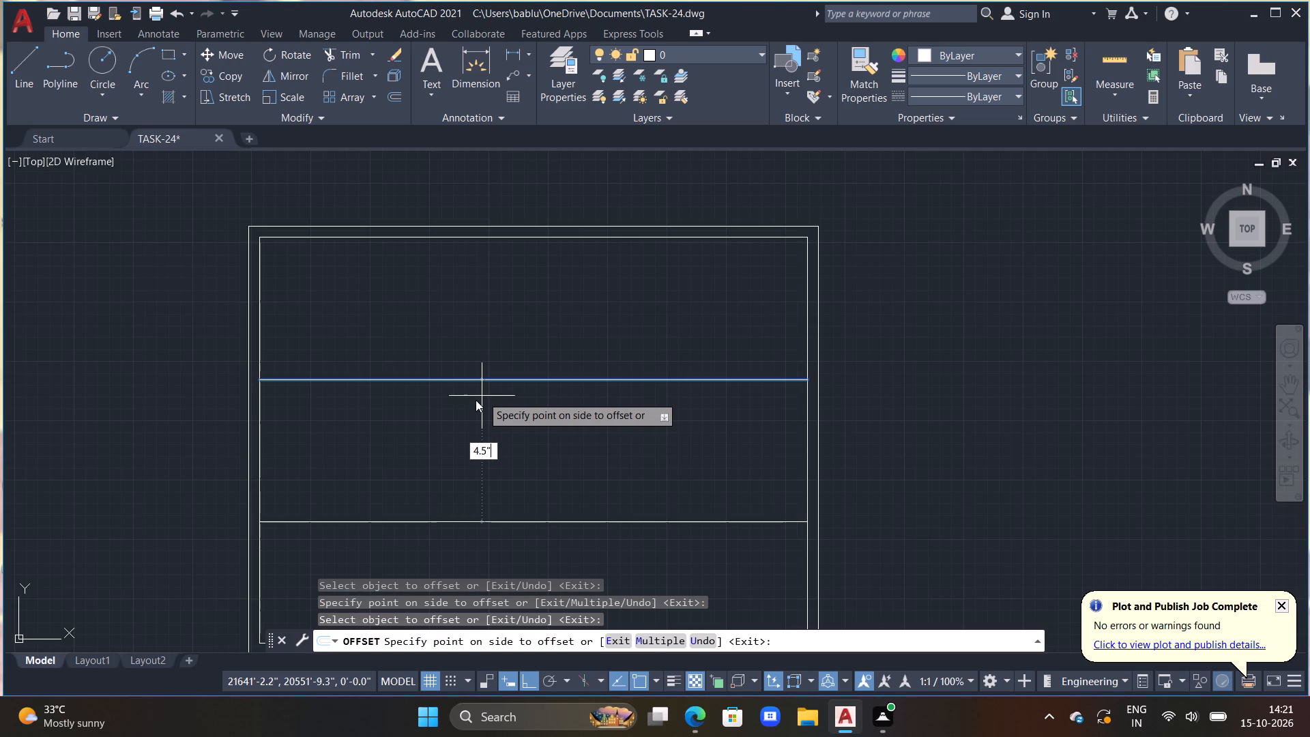
pyautogui.press('Return')
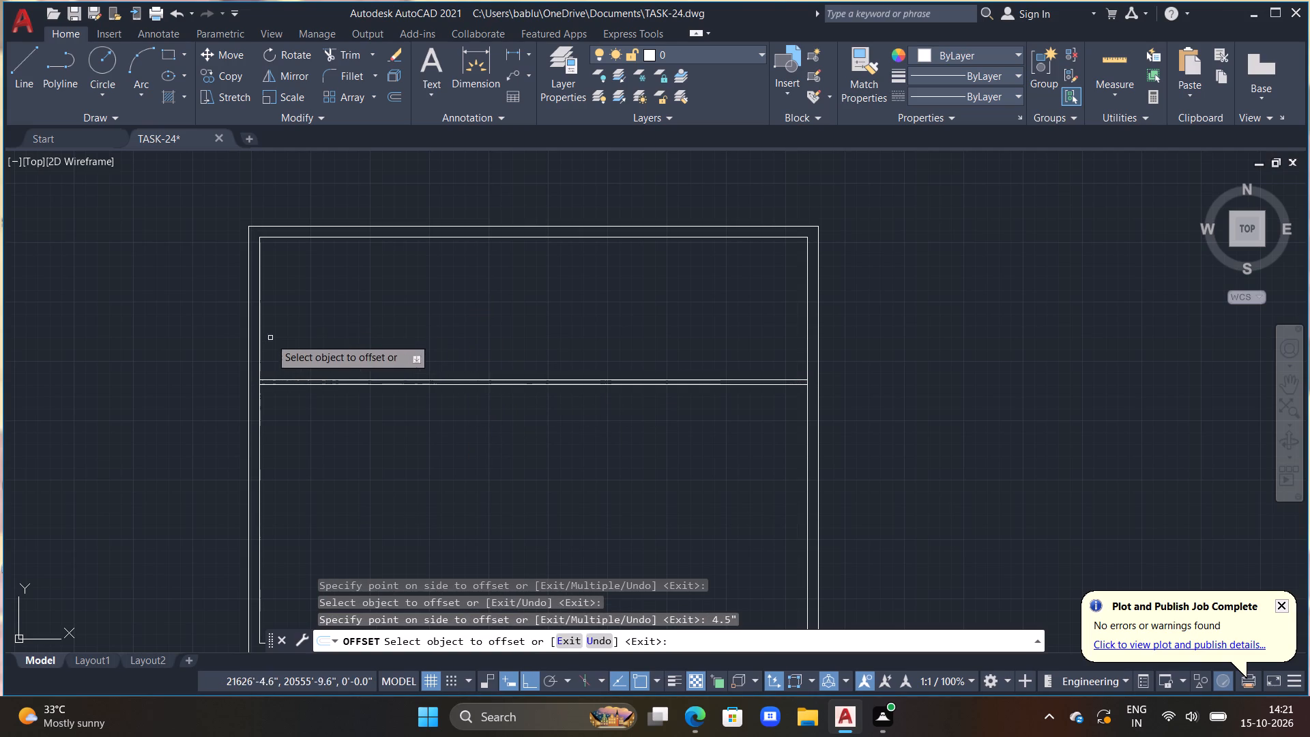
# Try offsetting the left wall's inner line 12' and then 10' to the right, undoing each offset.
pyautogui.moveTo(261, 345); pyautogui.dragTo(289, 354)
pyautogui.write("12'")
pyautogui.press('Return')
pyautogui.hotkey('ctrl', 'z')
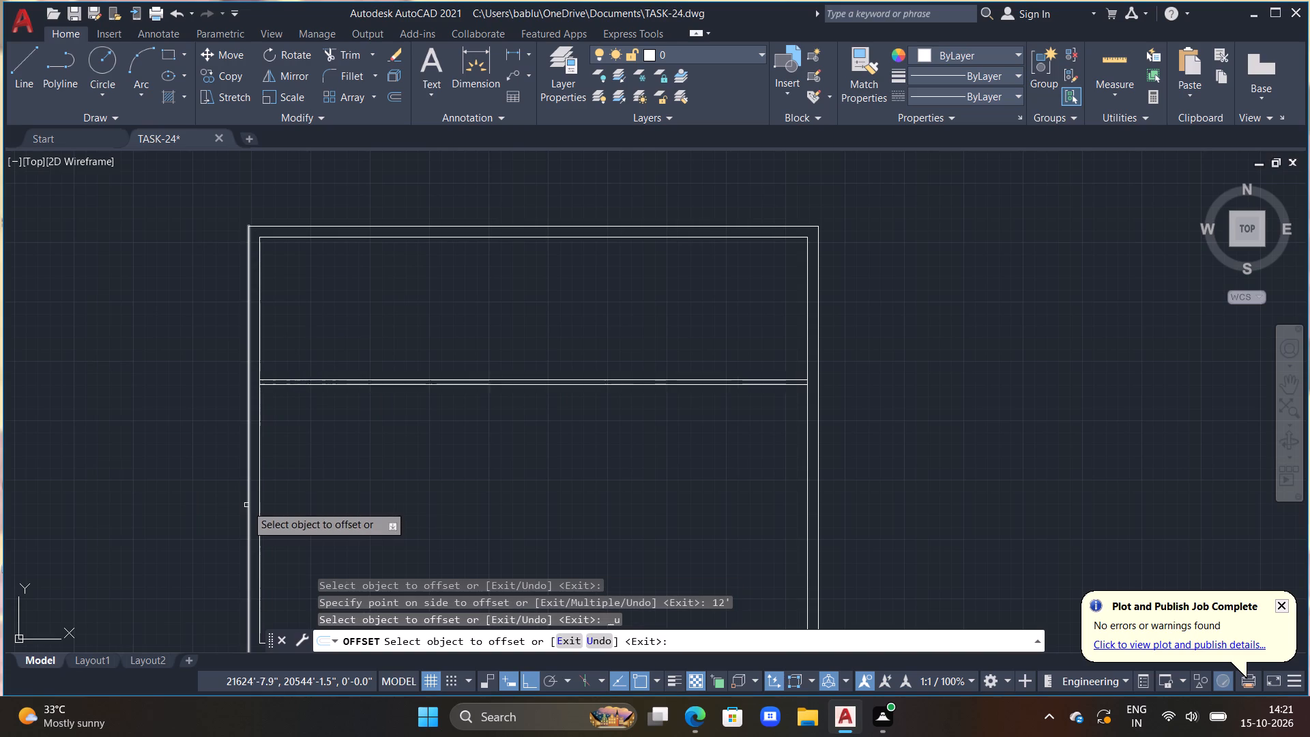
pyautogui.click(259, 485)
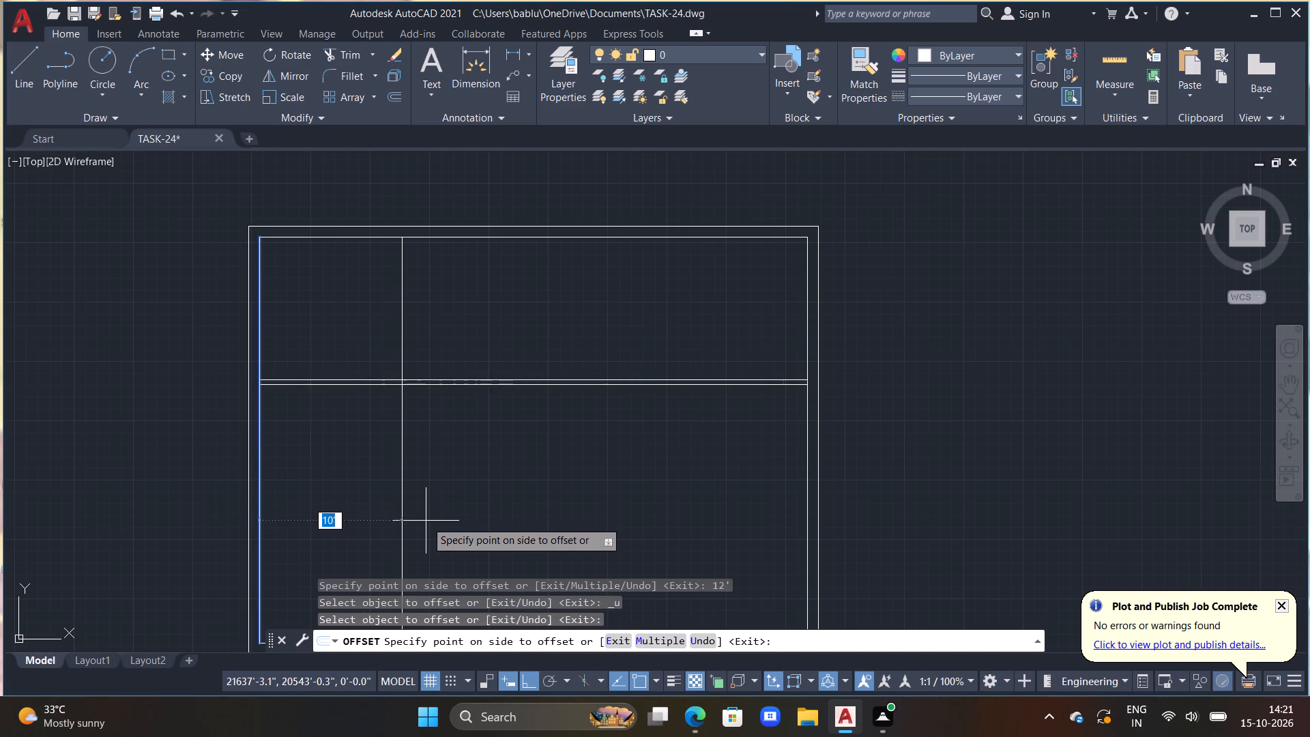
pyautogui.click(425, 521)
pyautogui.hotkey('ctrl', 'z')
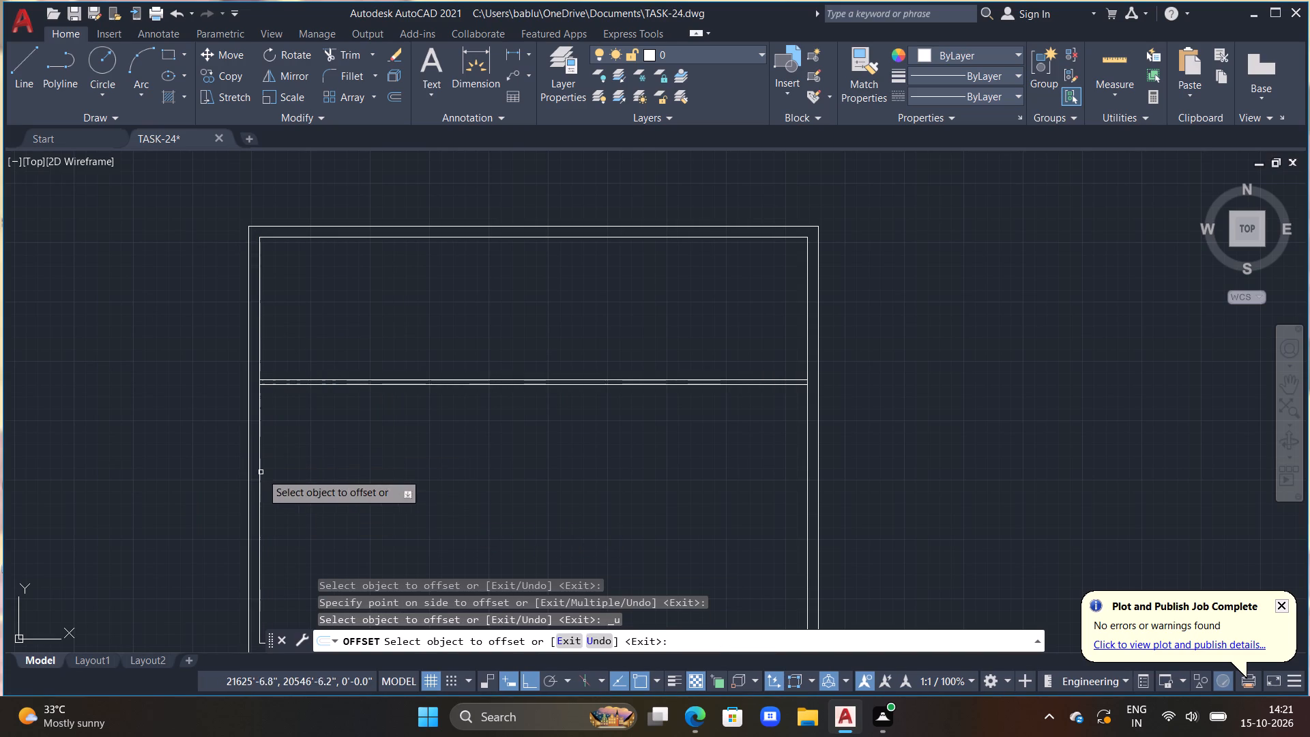
# Offset the left wall's inner line 12' to the right as a vertical partition line.
pyautogui.moveTo(257, 471); pyautogui.dragTo(289, 483)
pyautogui.write("12'")
pyautogui.press('Return')
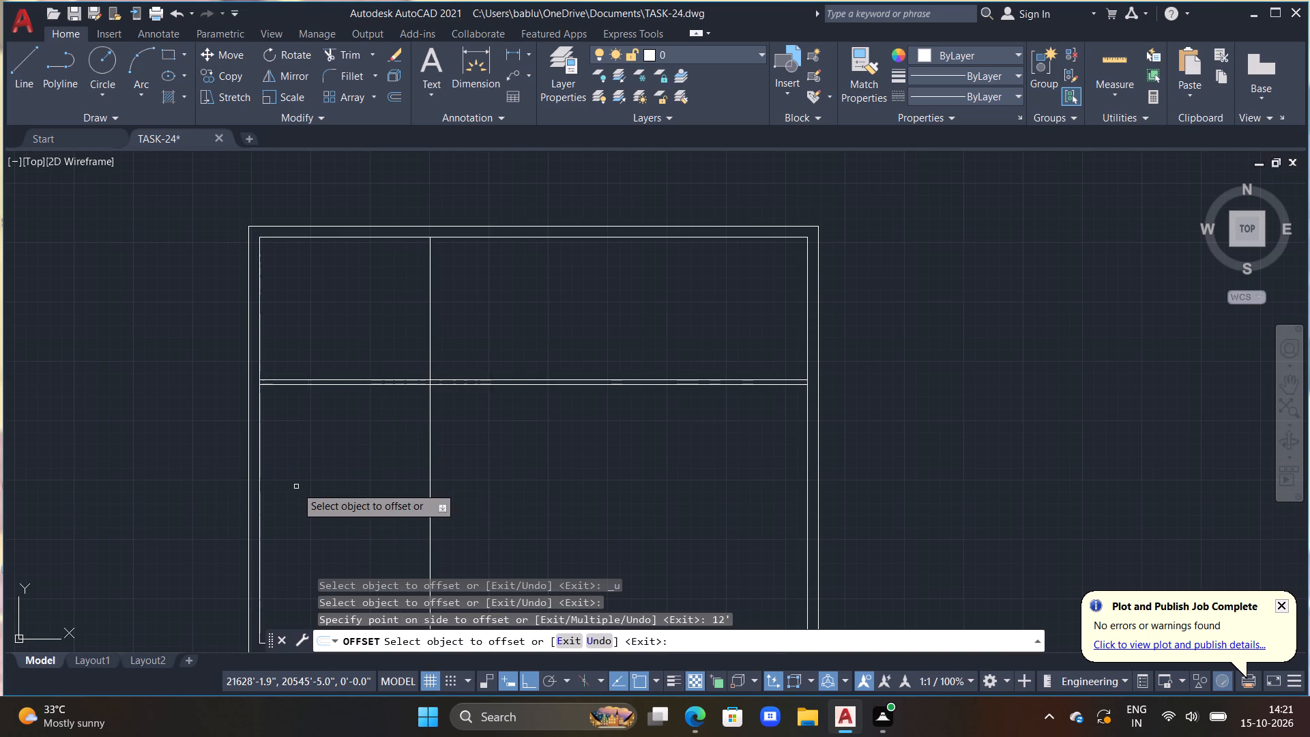
# Offset the vertical partition line 4.5" to the right to give the partition its thickness.
pyautogui.click(431, 450)
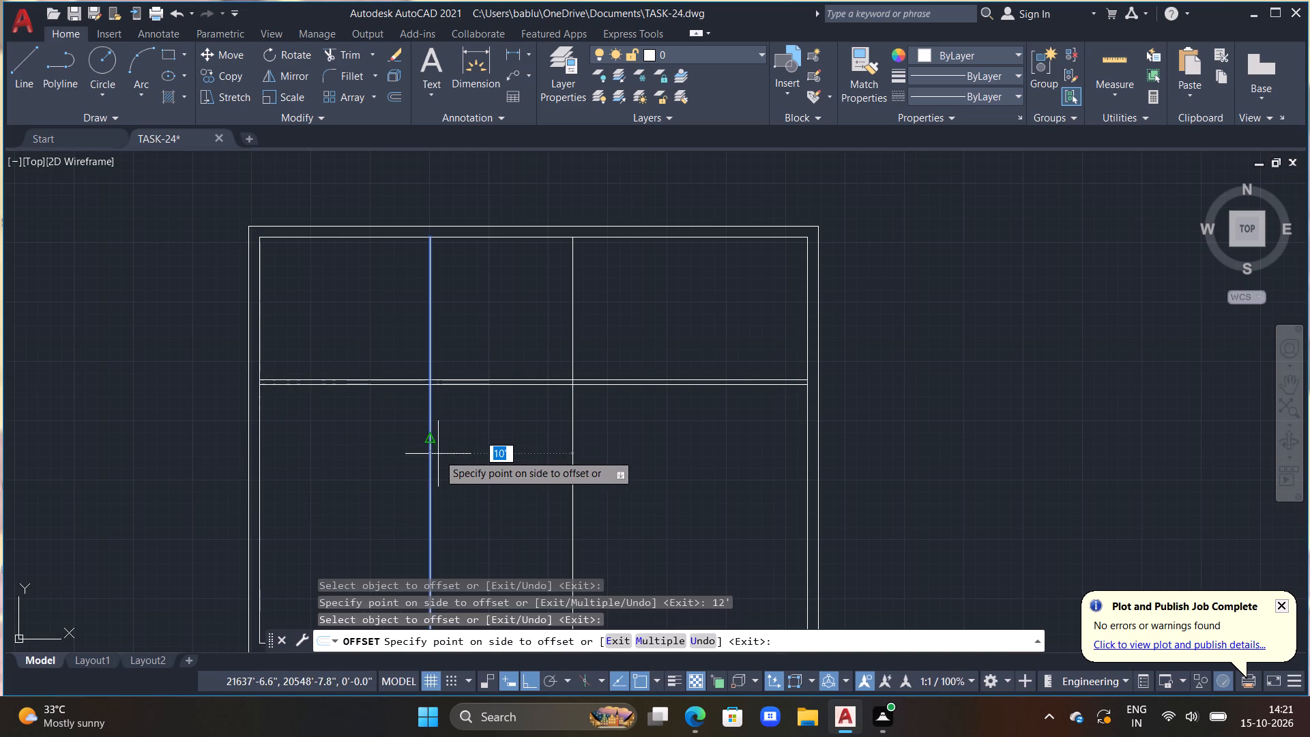
pyautogui.write('4.5"')
pyautogui.press('Return')
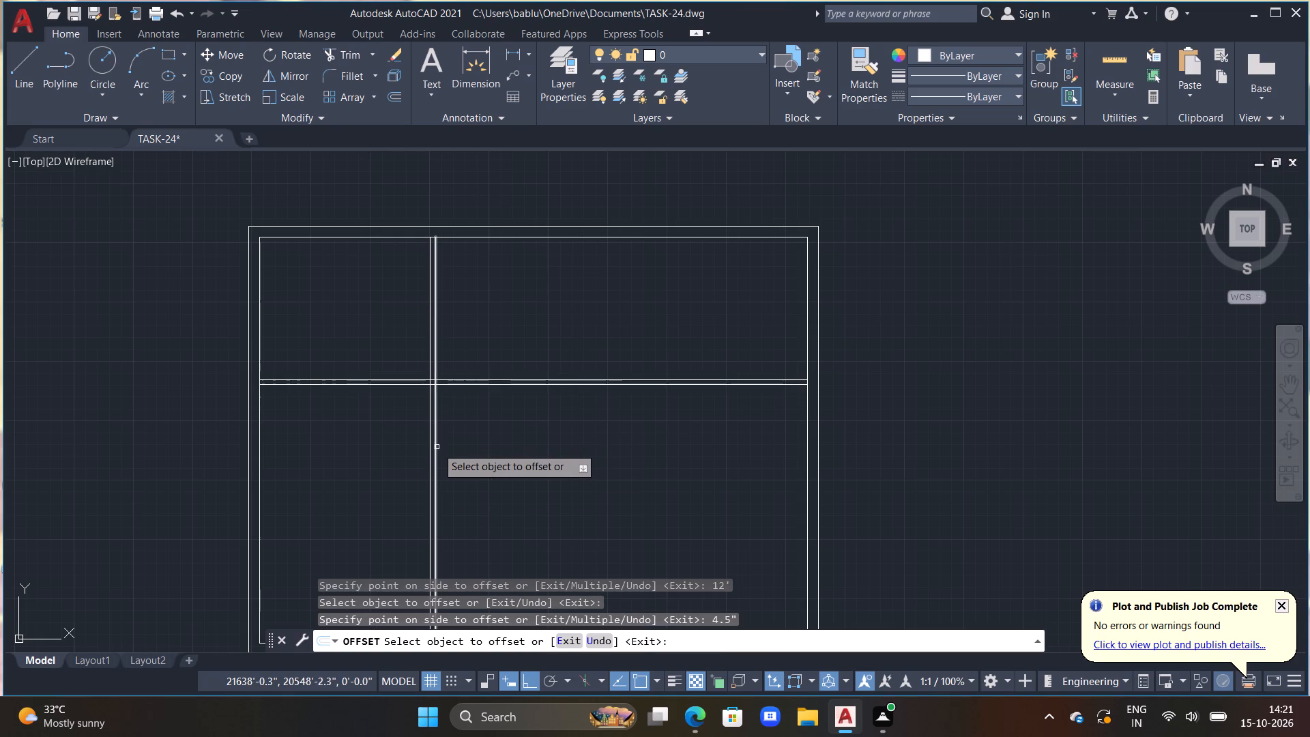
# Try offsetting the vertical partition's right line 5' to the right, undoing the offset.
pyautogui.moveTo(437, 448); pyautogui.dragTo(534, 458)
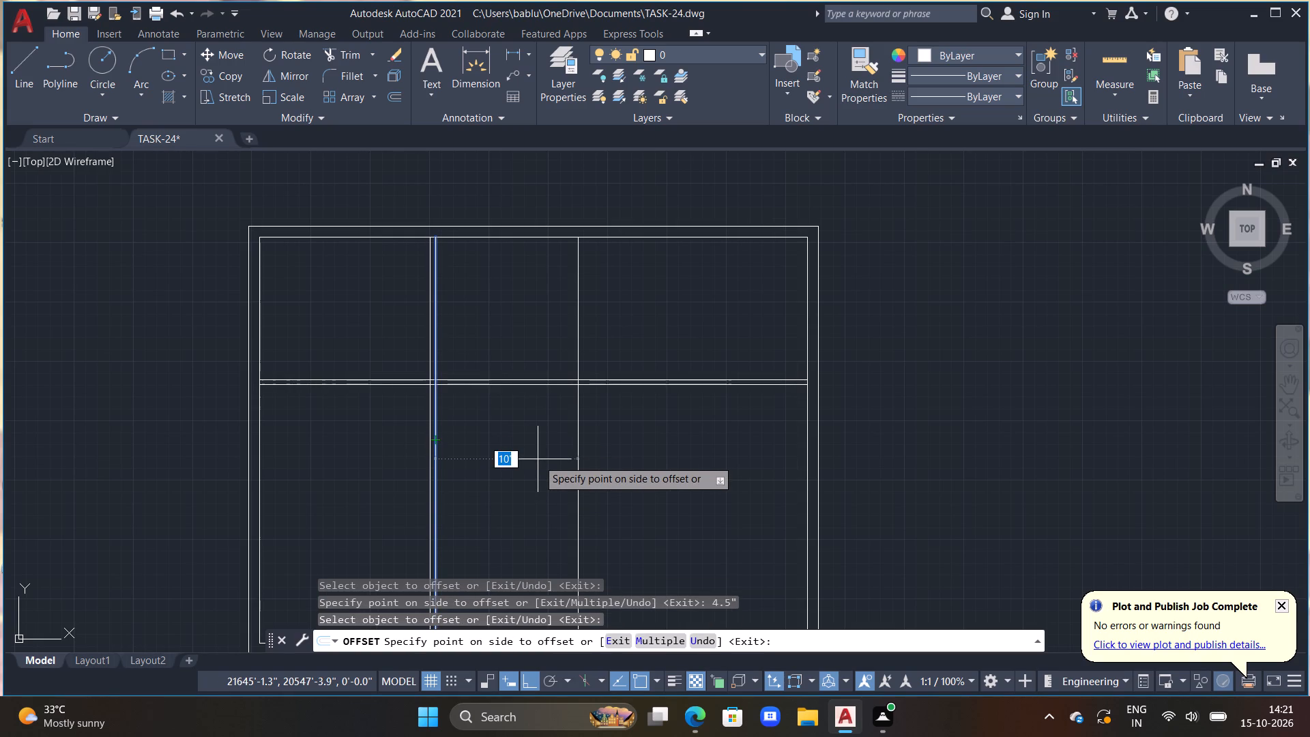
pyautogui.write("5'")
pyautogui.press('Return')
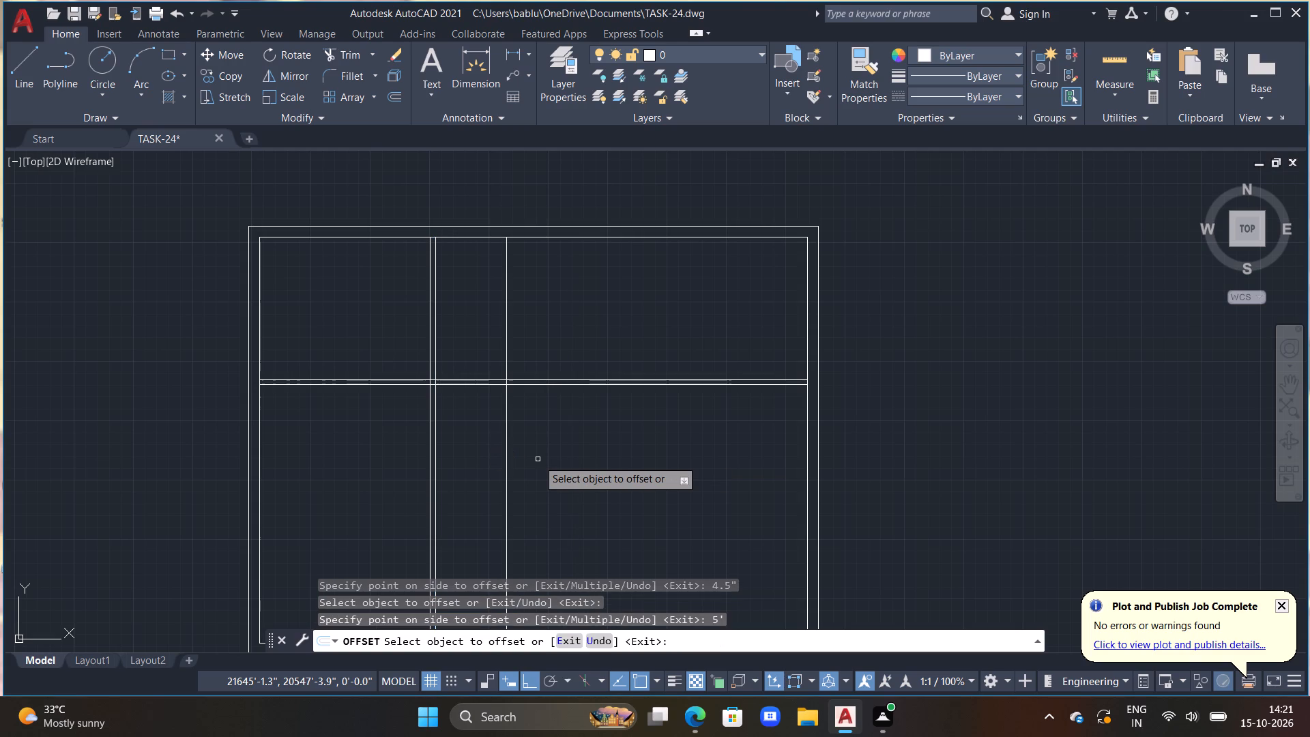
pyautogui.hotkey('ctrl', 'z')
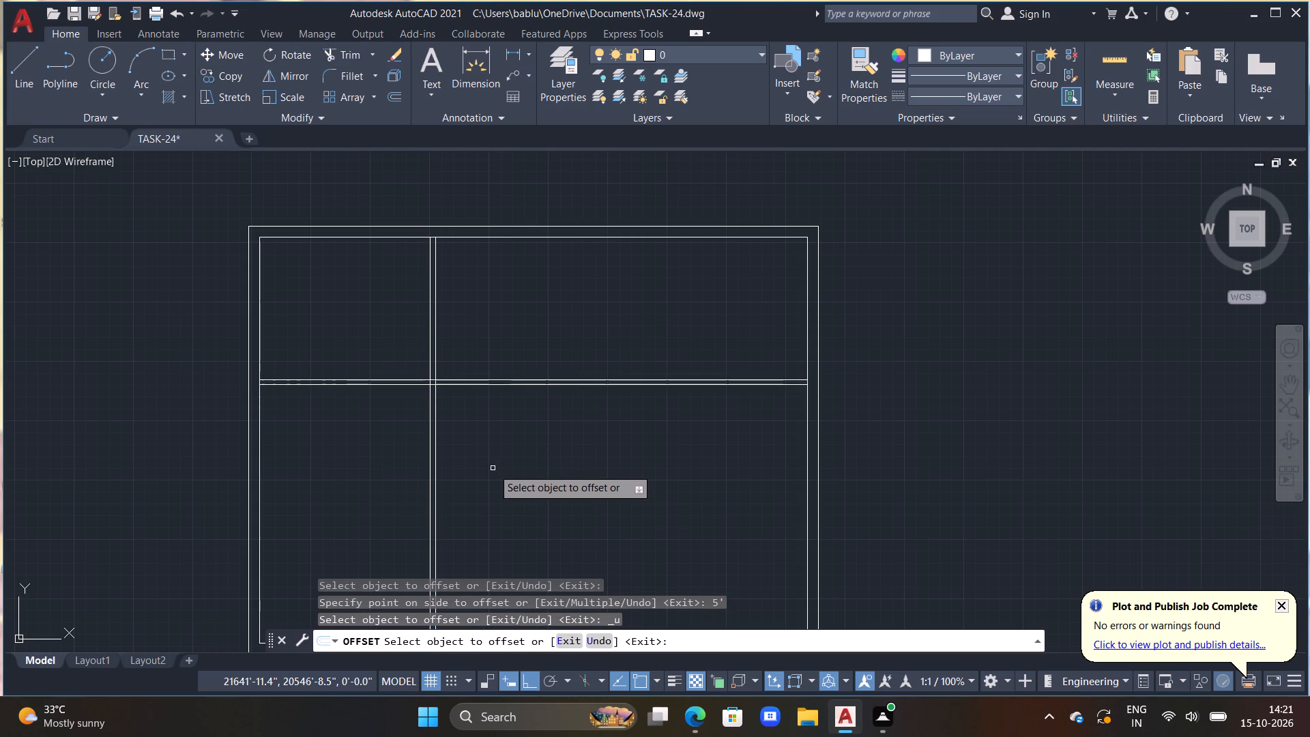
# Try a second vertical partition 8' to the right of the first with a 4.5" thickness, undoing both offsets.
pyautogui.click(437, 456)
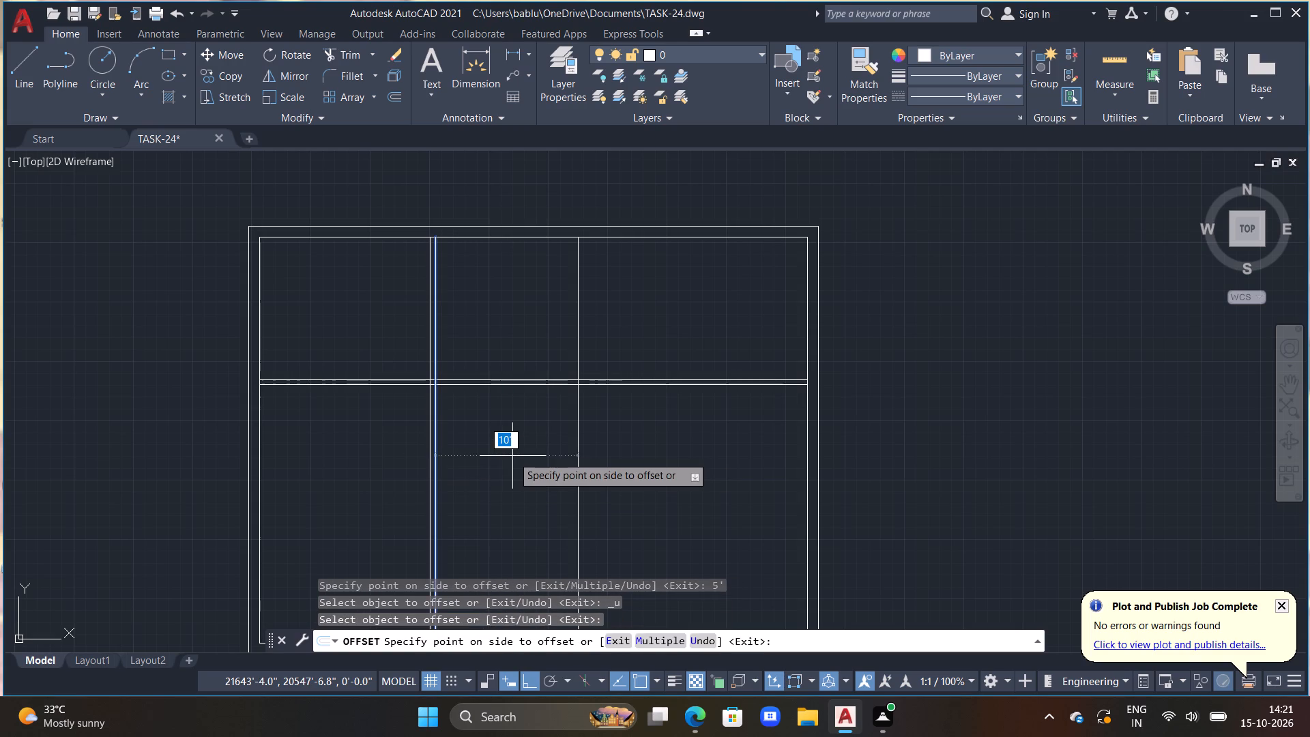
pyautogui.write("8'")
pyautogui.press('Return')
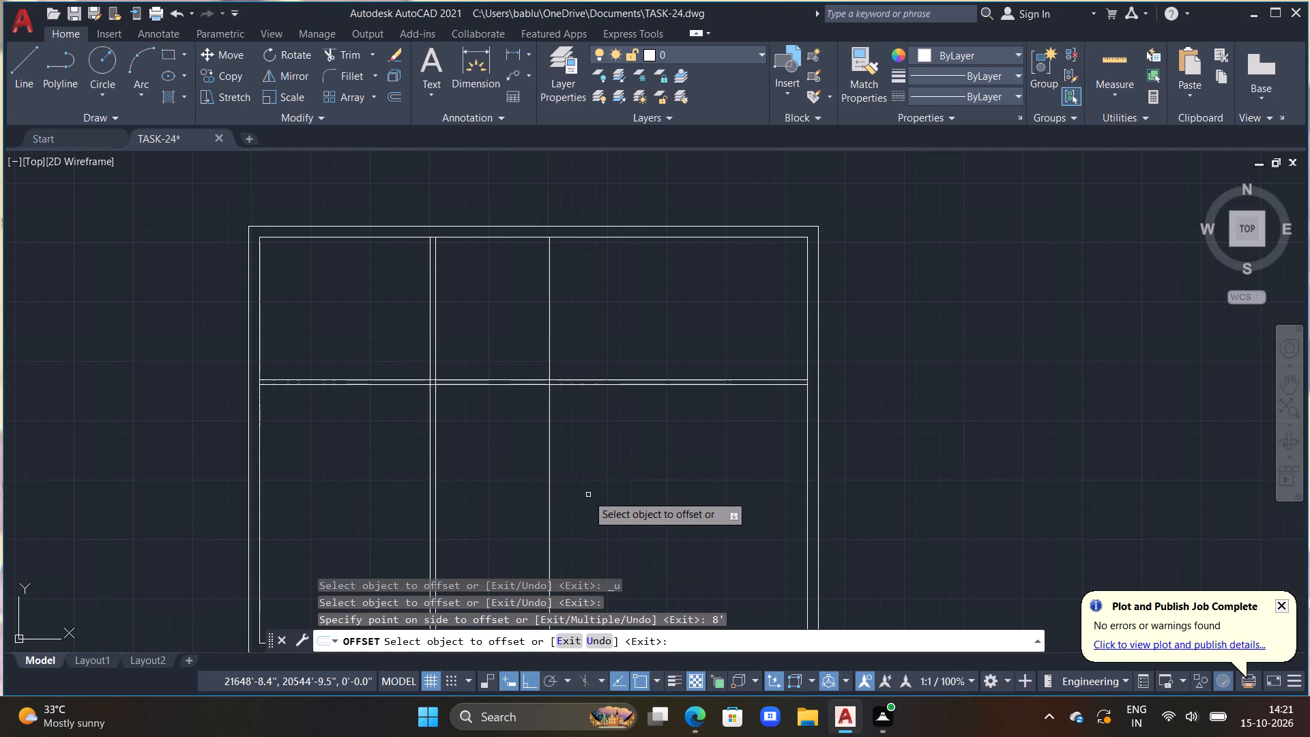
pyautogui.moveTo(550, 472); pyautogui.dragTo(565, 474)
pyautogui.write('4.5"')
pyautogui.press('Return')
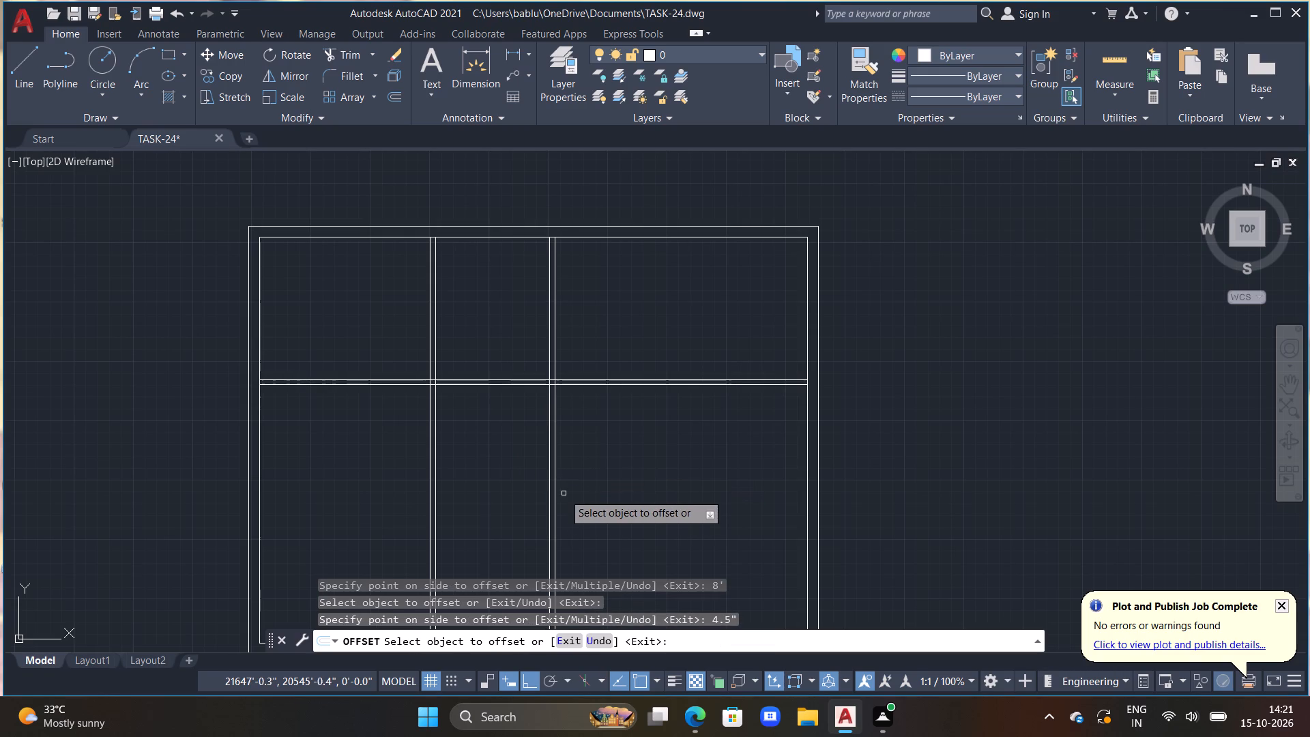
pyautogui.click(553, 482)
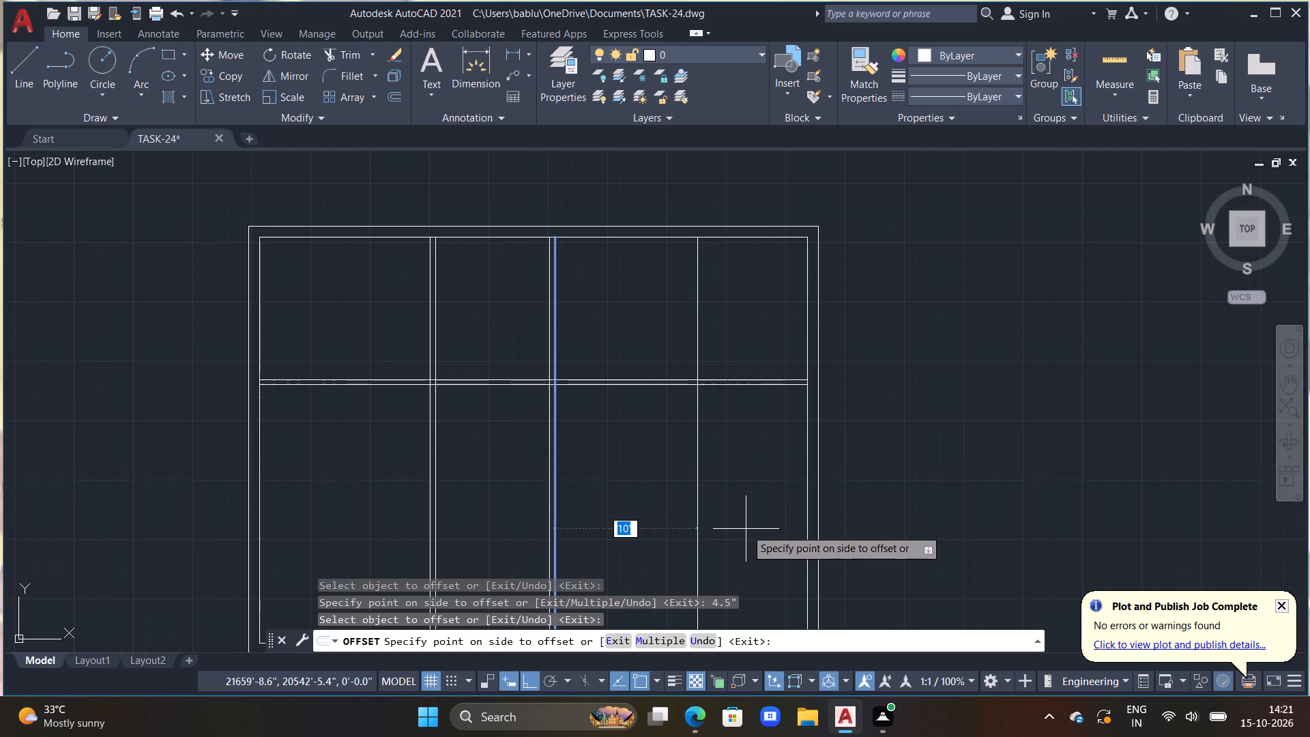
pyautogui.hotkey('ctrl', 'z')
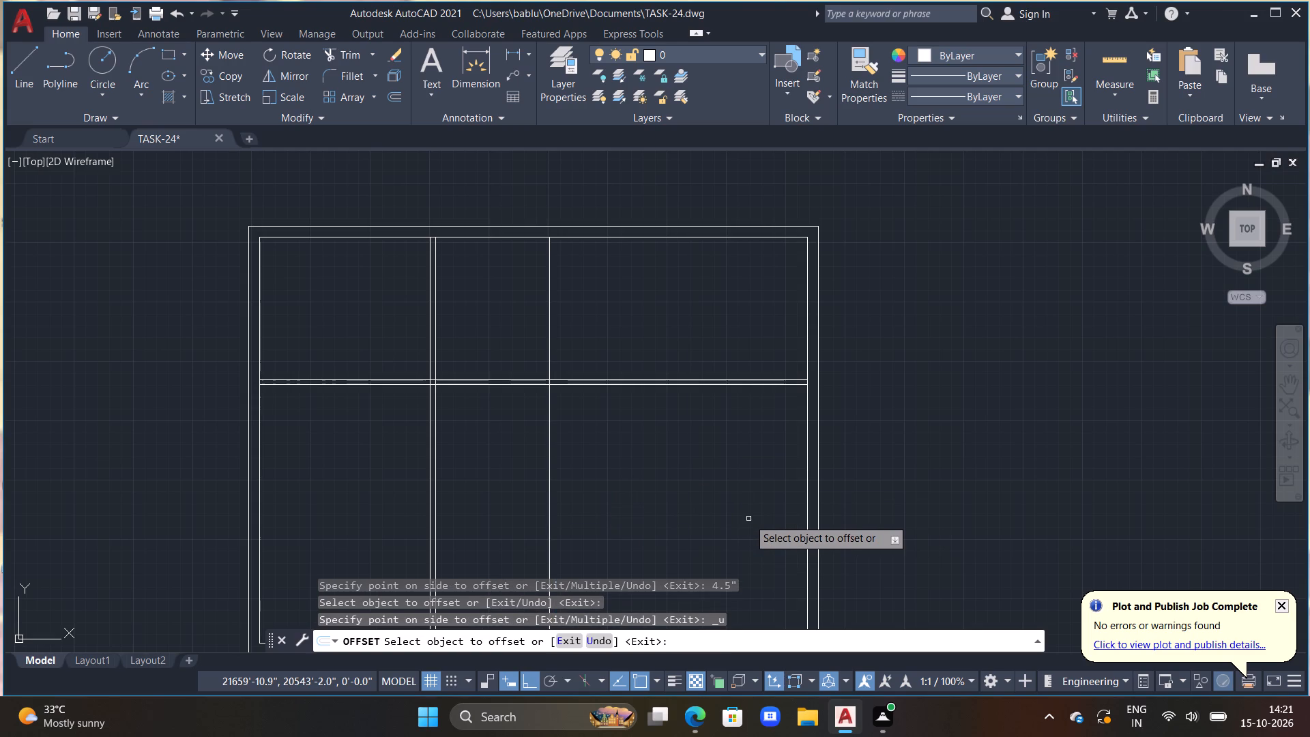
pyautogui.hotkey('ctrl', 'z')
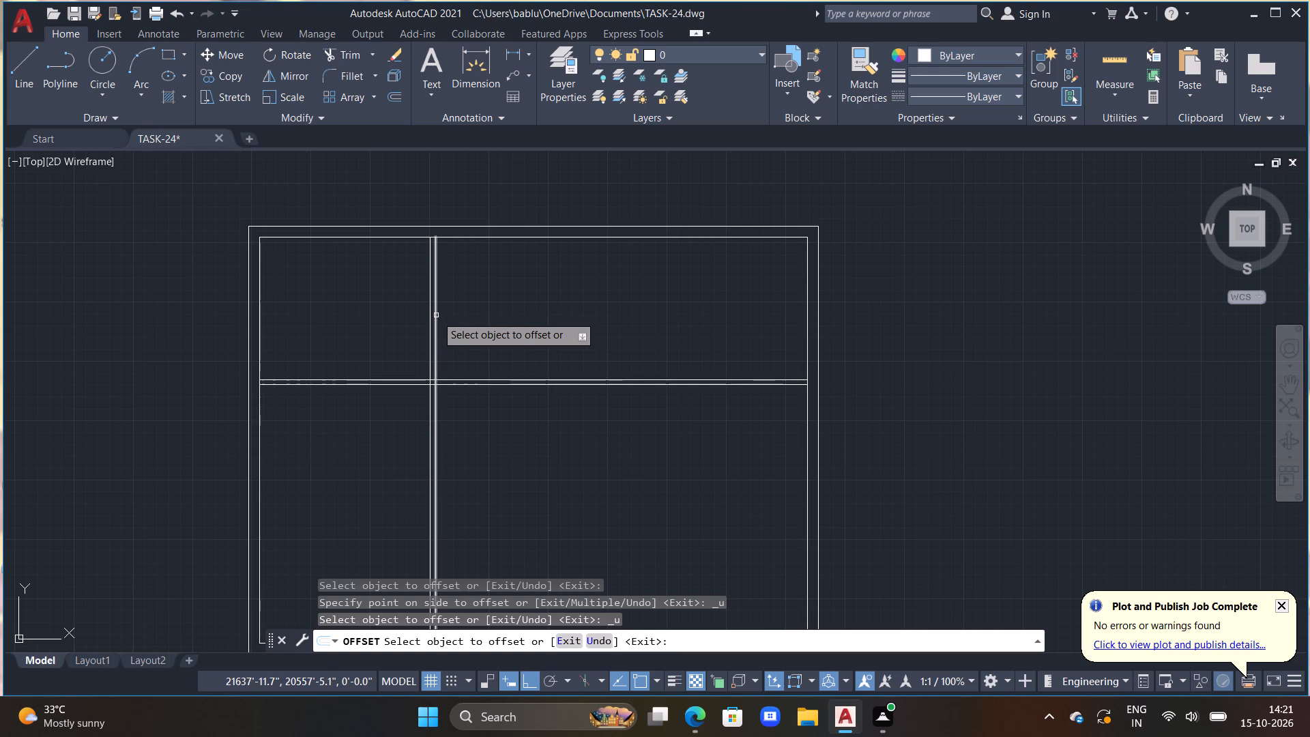
# Create a second vertical partition by offsetting the first one's right line 15' to the right and the new line 4.5" back to the left.
pyautogui.moveTo(437, 315); pyautogui.dragTo(493, 312)
pyautogui.write("15'")
pyautogui.press('Return')
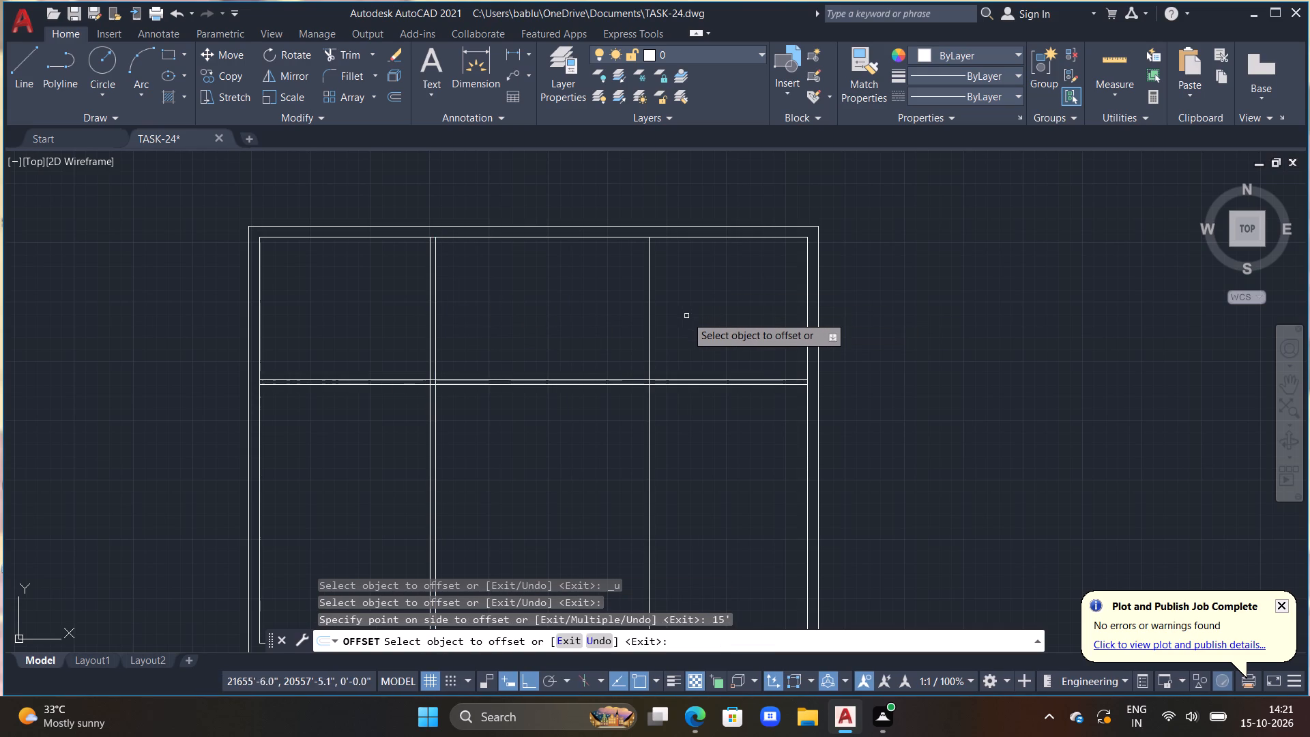
pyautogui.moveTo(651, 321); pyautogui.dragTo(645, 320)
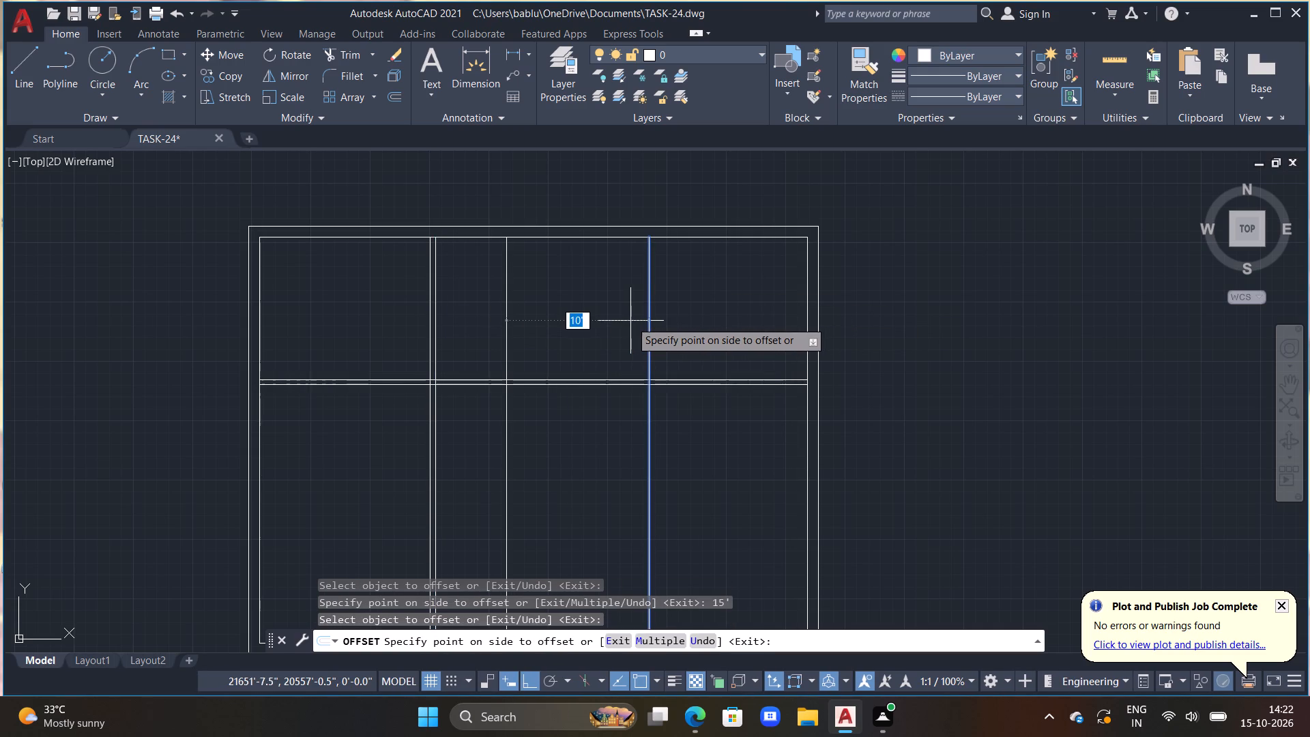
pyautogui.press('9')
pyautogui.press('BackSpace')
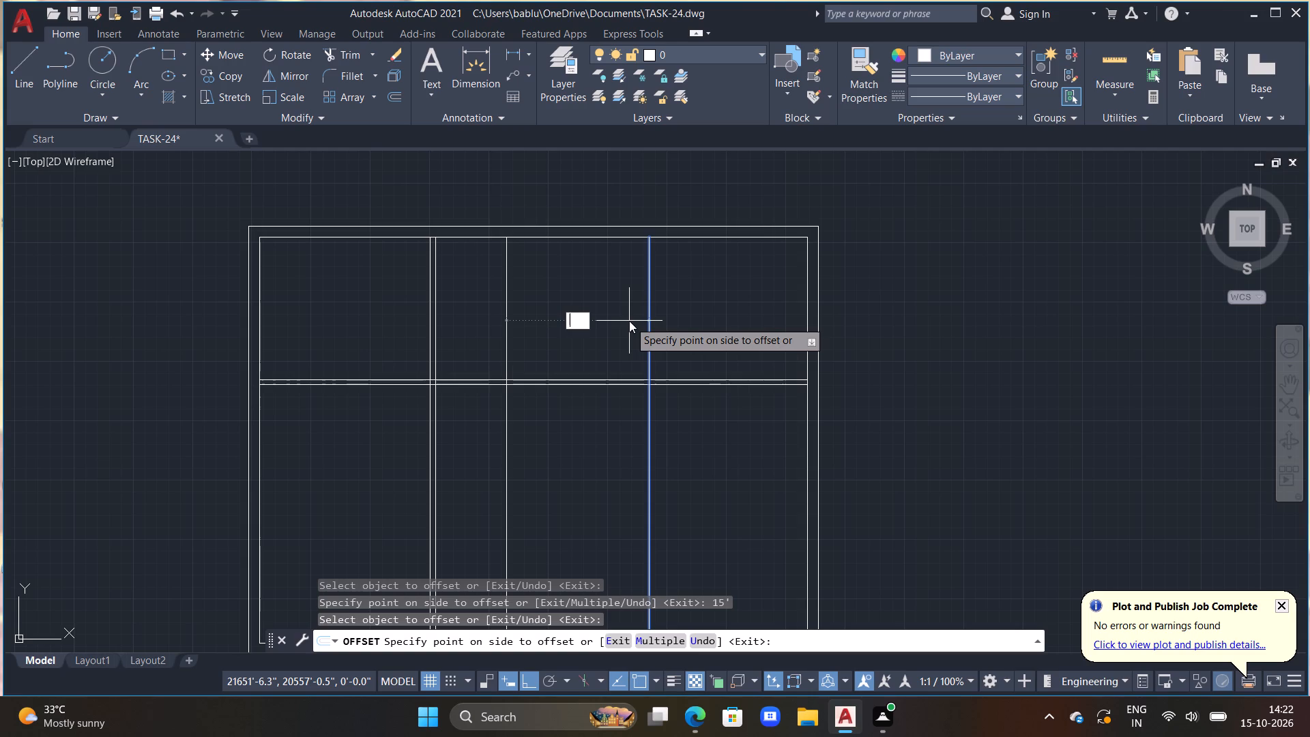
pyautogui.write('4.5')
pyautogui.hotkey('shift', '"')
pyautogui.press('Return')
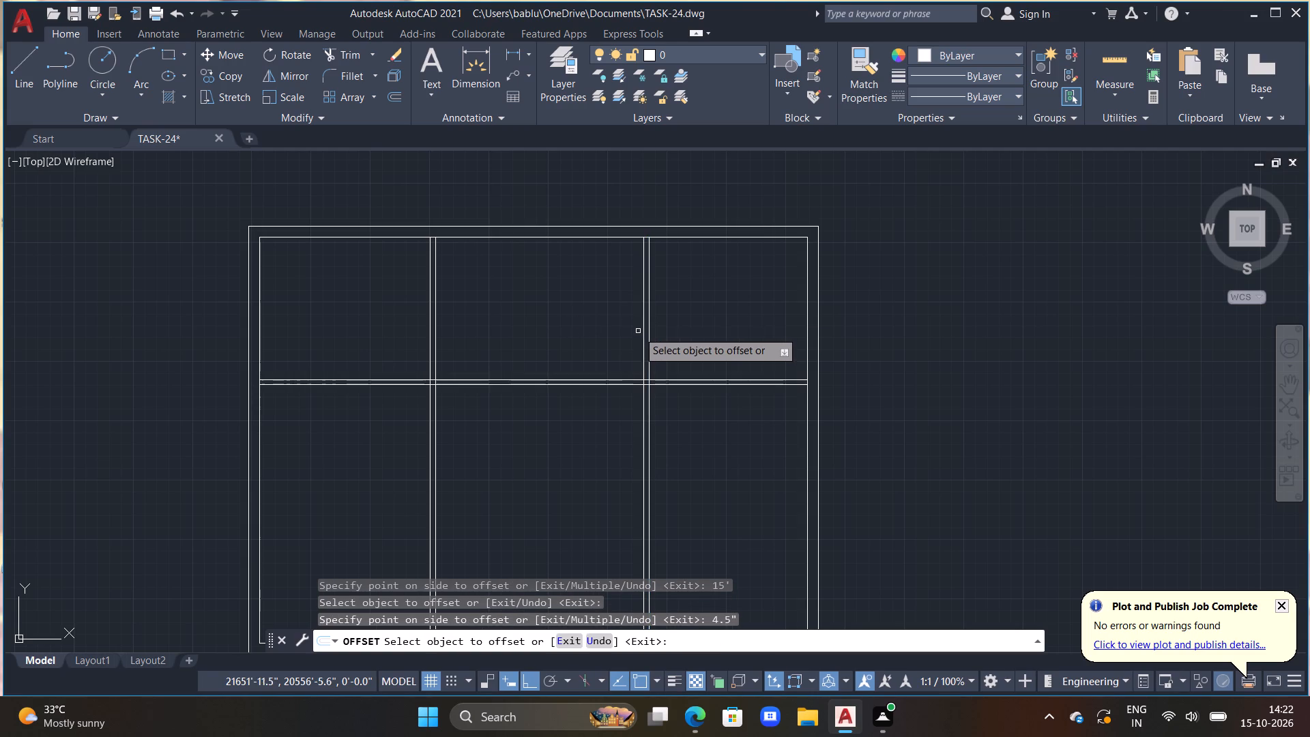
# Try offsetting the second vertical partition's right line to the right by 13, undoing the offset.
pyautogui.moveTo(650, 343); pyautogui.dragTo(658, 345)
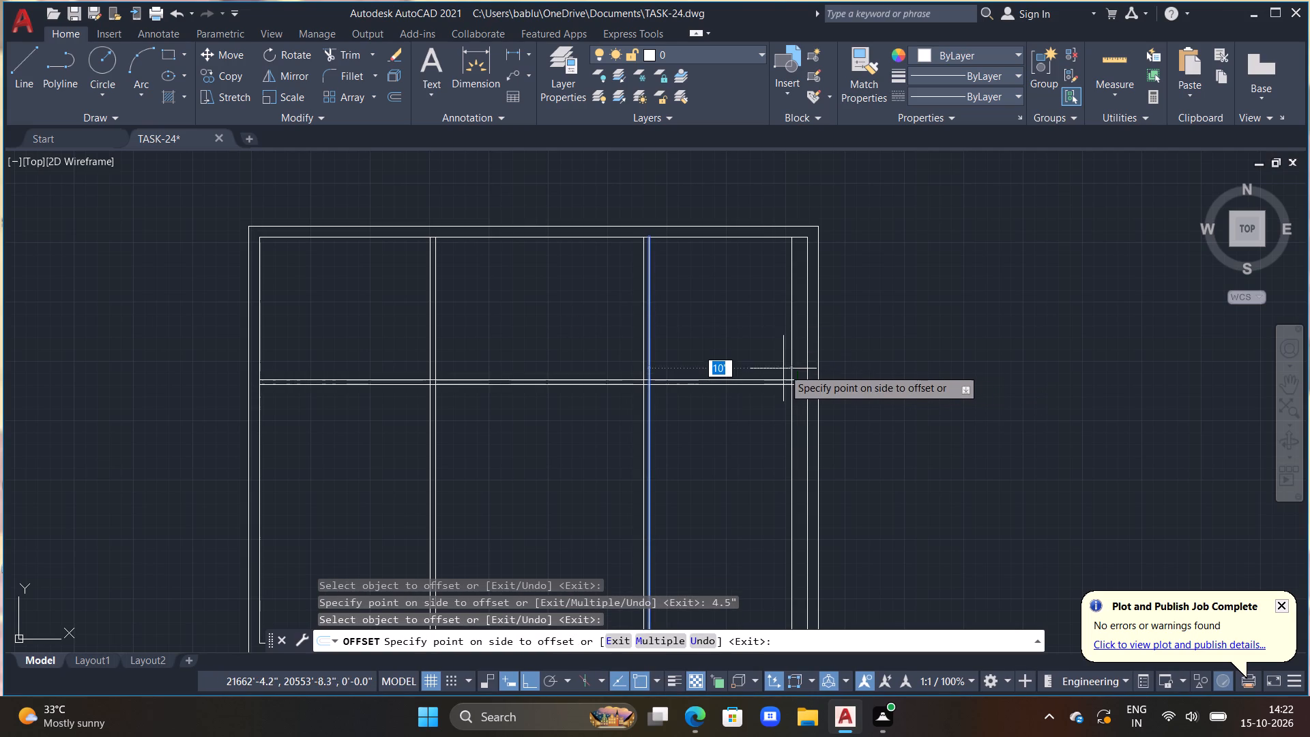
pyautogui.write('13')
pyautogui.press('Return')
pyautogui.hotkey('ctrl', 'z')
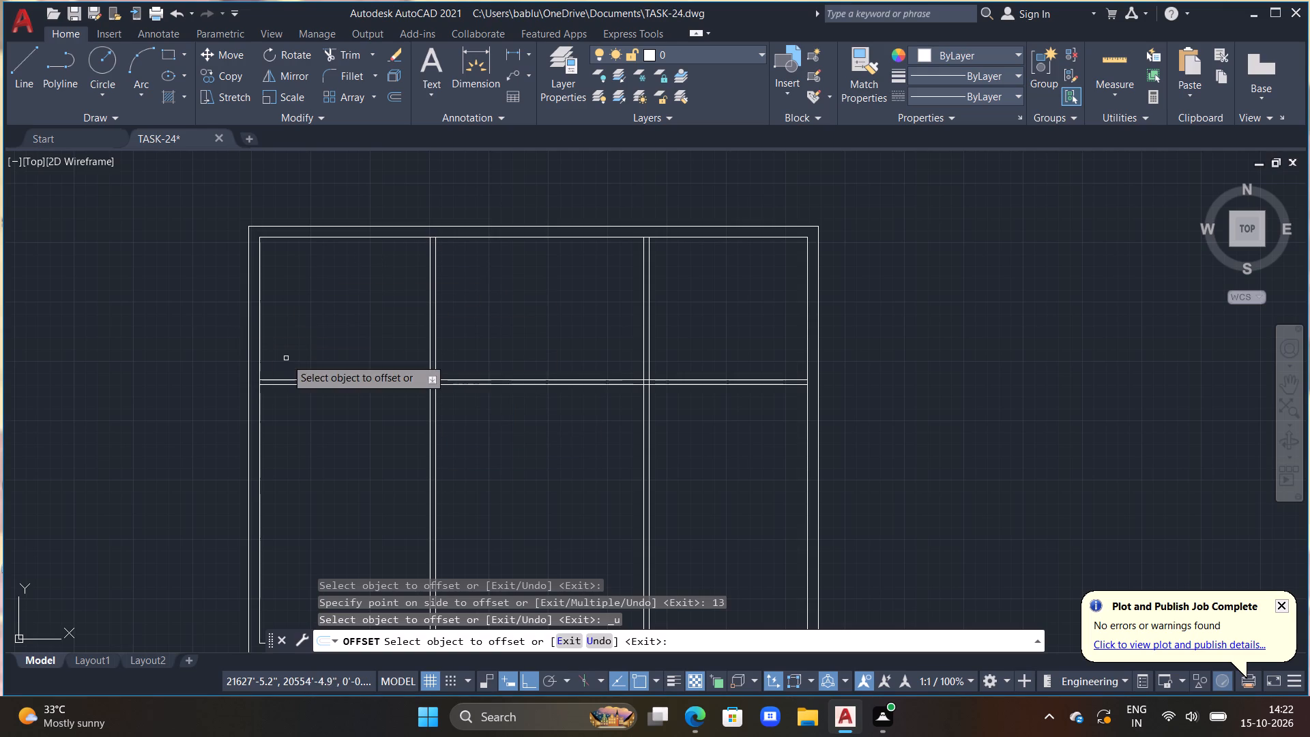
# Create a lower horizontal partition by offsetting the bottom wall's inner line 14' upward and the new line 4.5" downward.
pyautogui.scroll(-1, 286, 358)
pyautogui.moveTo(289, 359); pyautogui.dragTo(386, 284, button='middle')
pyautogui.scroll(1, 371, 332)
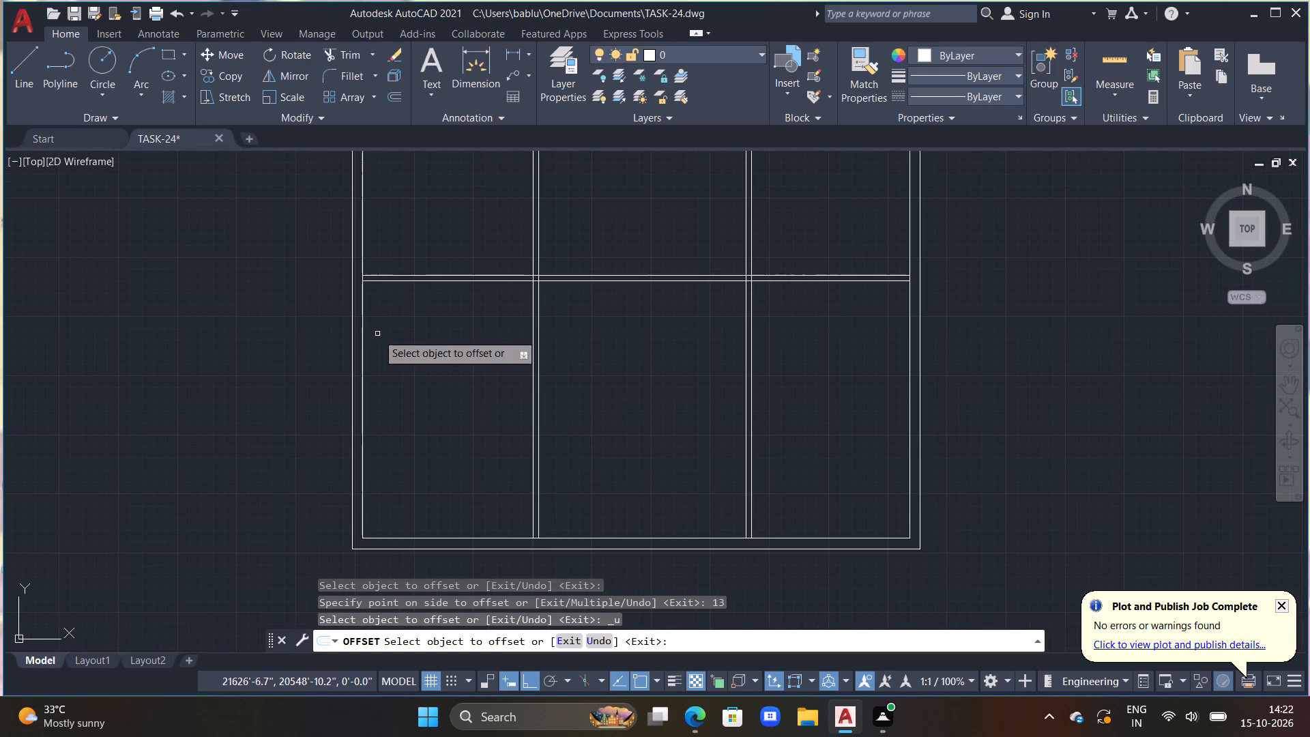
pyautogui.moveTo(382, 334); pyautogui.dragTo(375, 280, button='middle')
pyautogui.scroll(-1, 376, 310)
pyautogui.moveTo(379, 324); pyautogui.dragTo(379, 307, button='middle')
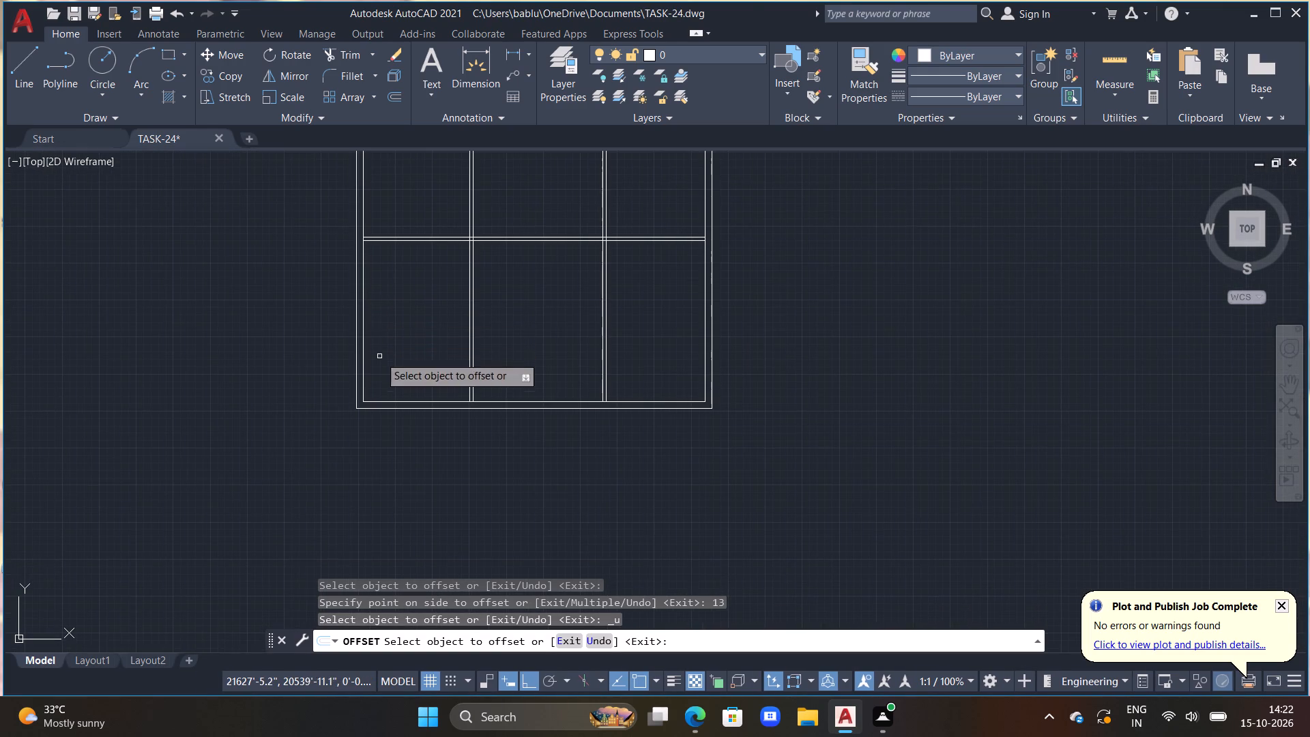
pyautogui.moveTo(394, 402); pyautogui.dragTo(396, 343)
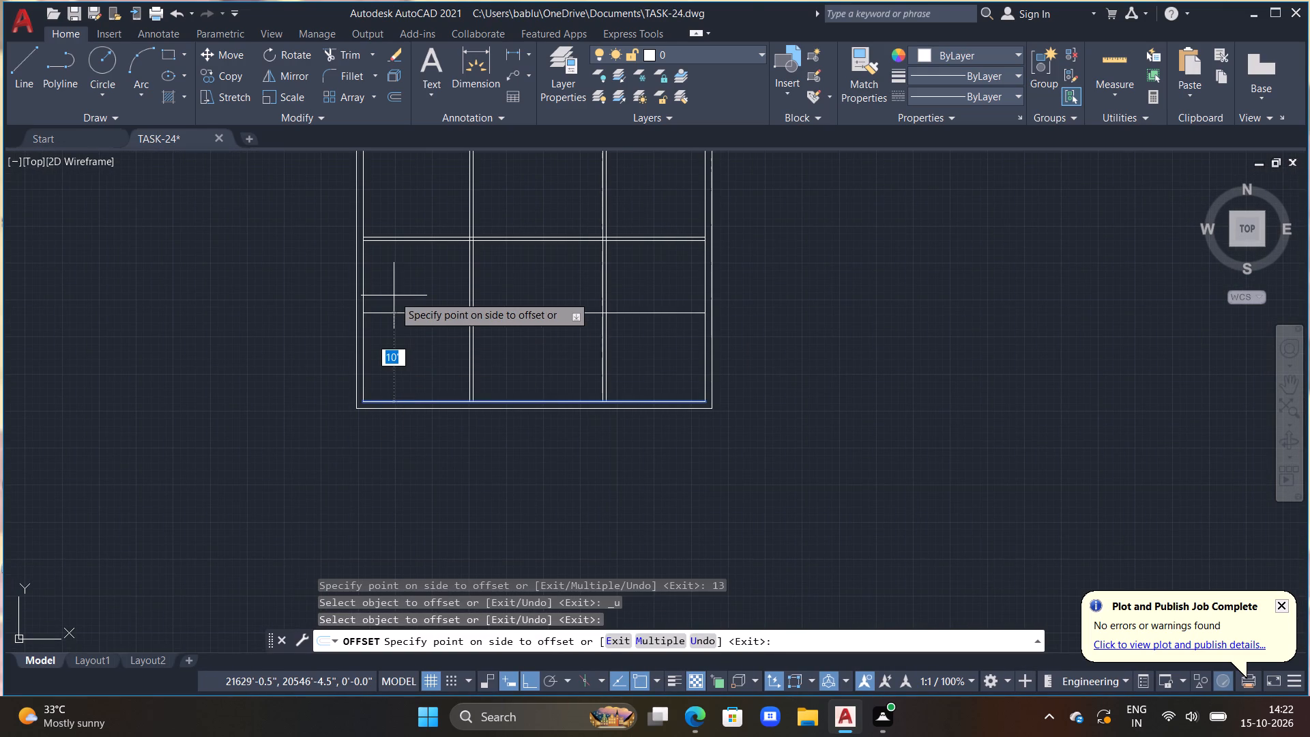
pyautogui.write("14'")
pyautogui.press('Return')
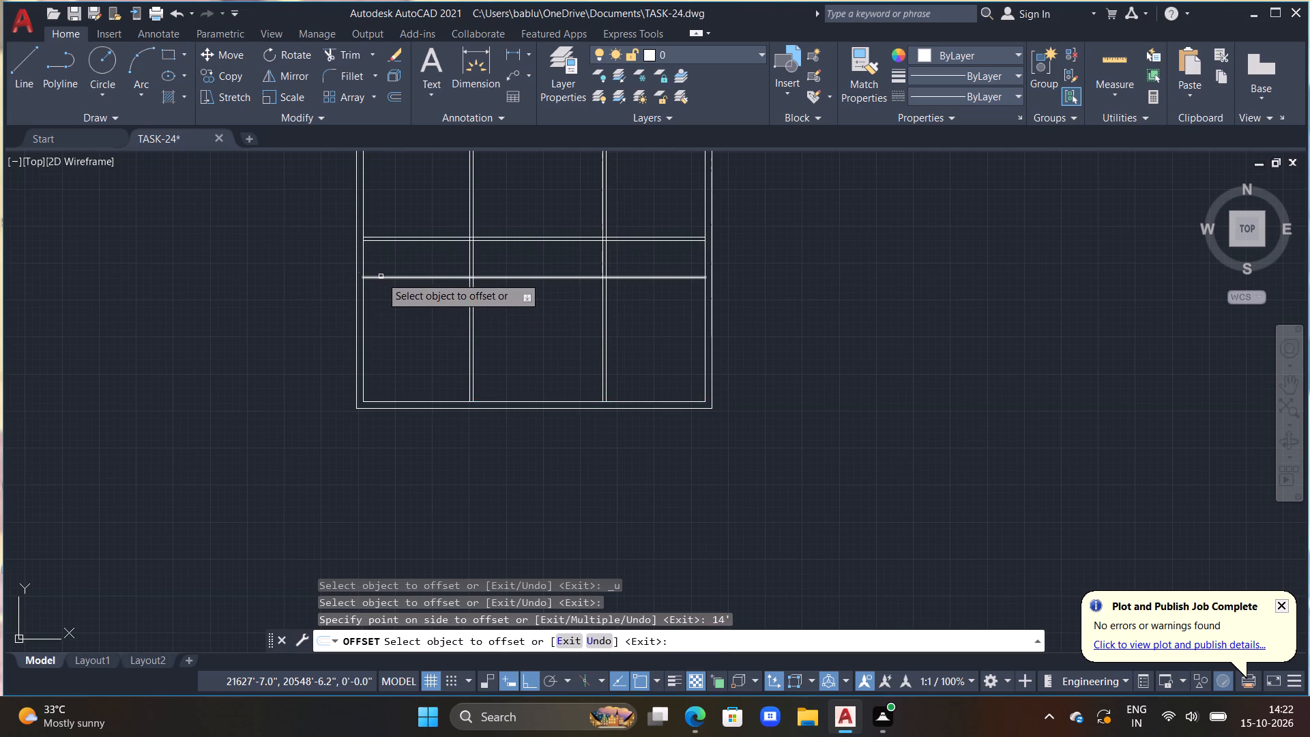
pyautogui.moveTo(381, 276); pyautogui.dragTo(381, 287)
pyautogui.write('4.5"')
pyautogui.press('Return')
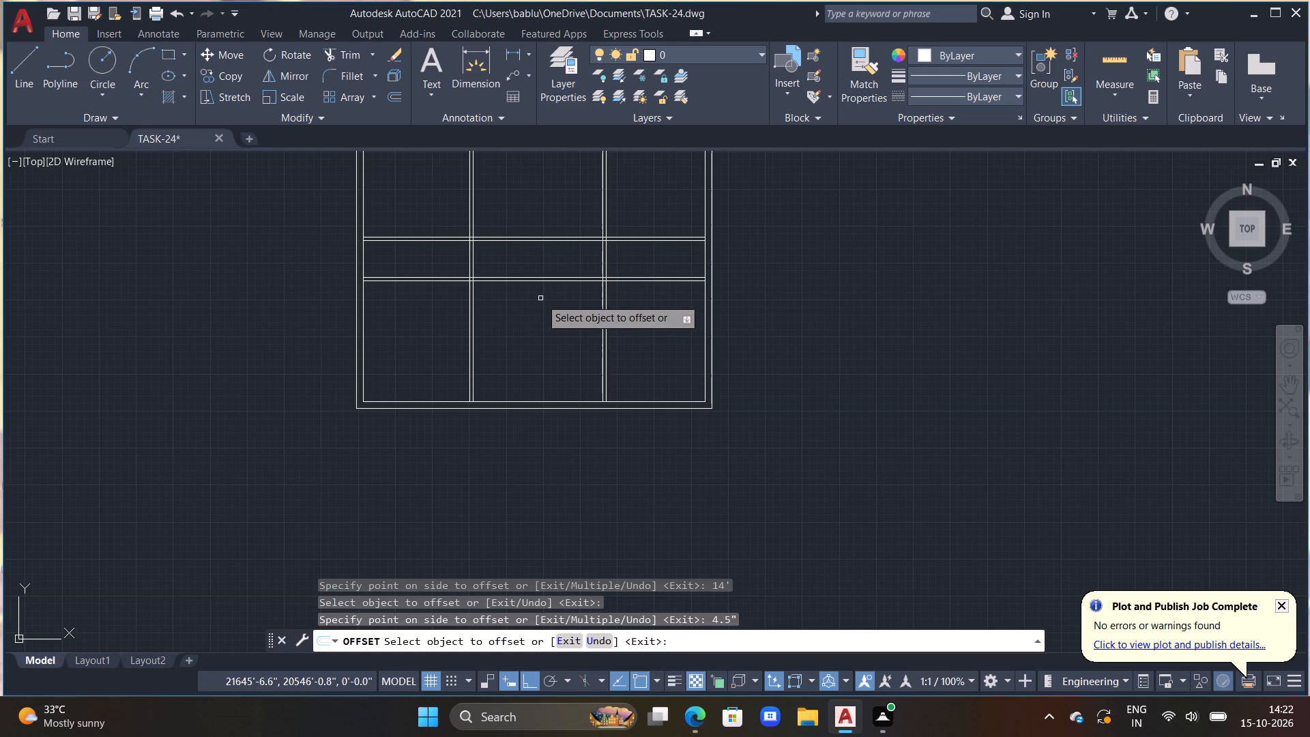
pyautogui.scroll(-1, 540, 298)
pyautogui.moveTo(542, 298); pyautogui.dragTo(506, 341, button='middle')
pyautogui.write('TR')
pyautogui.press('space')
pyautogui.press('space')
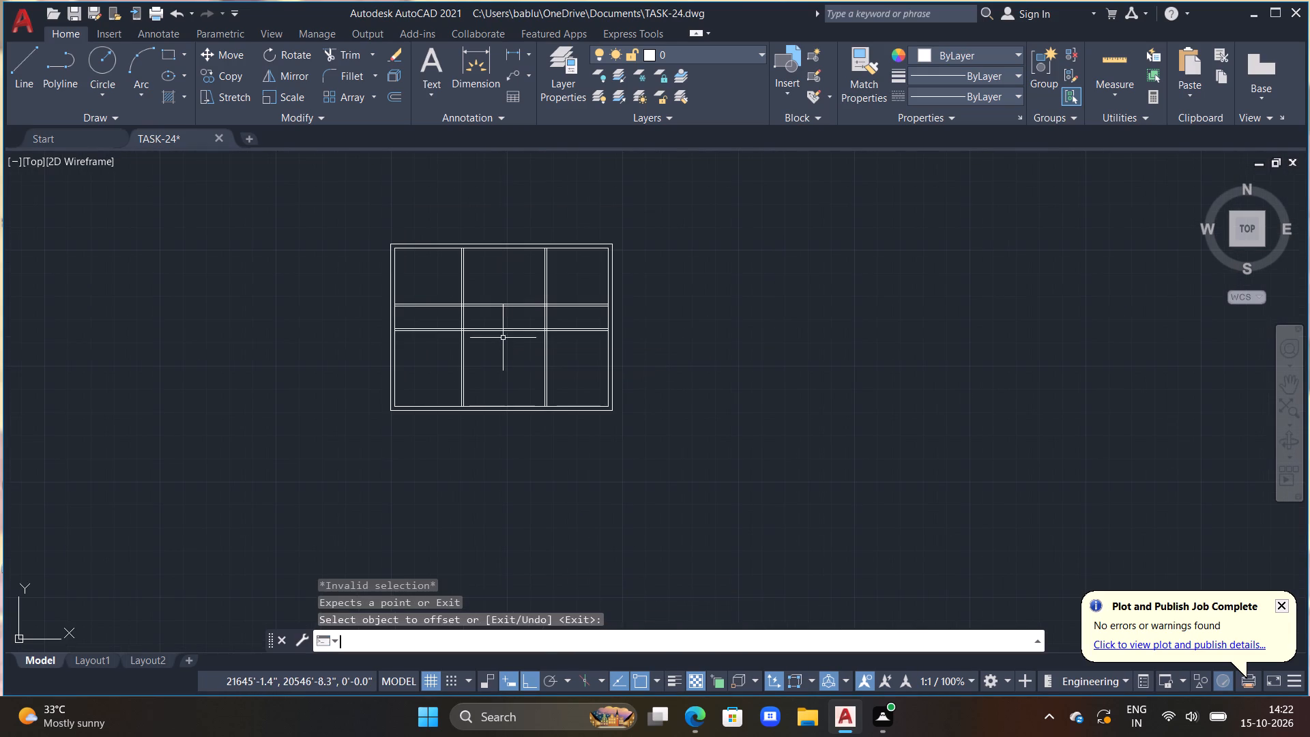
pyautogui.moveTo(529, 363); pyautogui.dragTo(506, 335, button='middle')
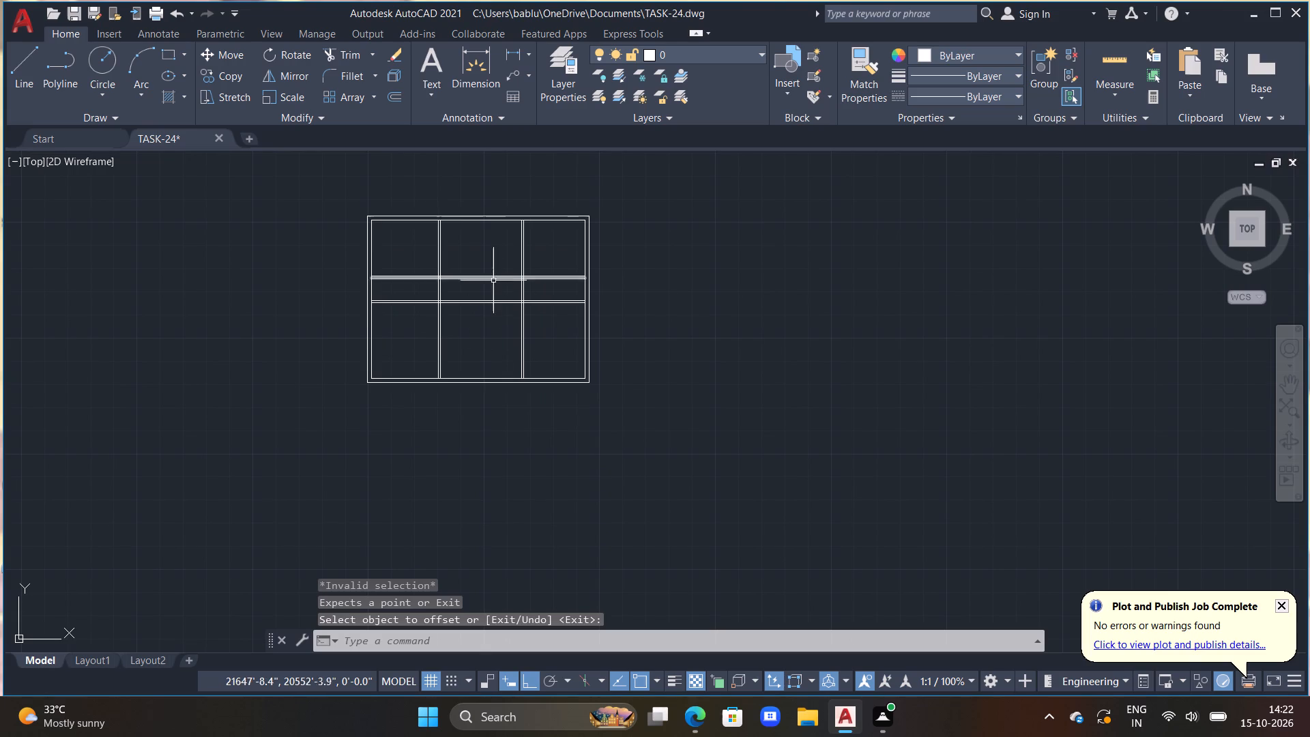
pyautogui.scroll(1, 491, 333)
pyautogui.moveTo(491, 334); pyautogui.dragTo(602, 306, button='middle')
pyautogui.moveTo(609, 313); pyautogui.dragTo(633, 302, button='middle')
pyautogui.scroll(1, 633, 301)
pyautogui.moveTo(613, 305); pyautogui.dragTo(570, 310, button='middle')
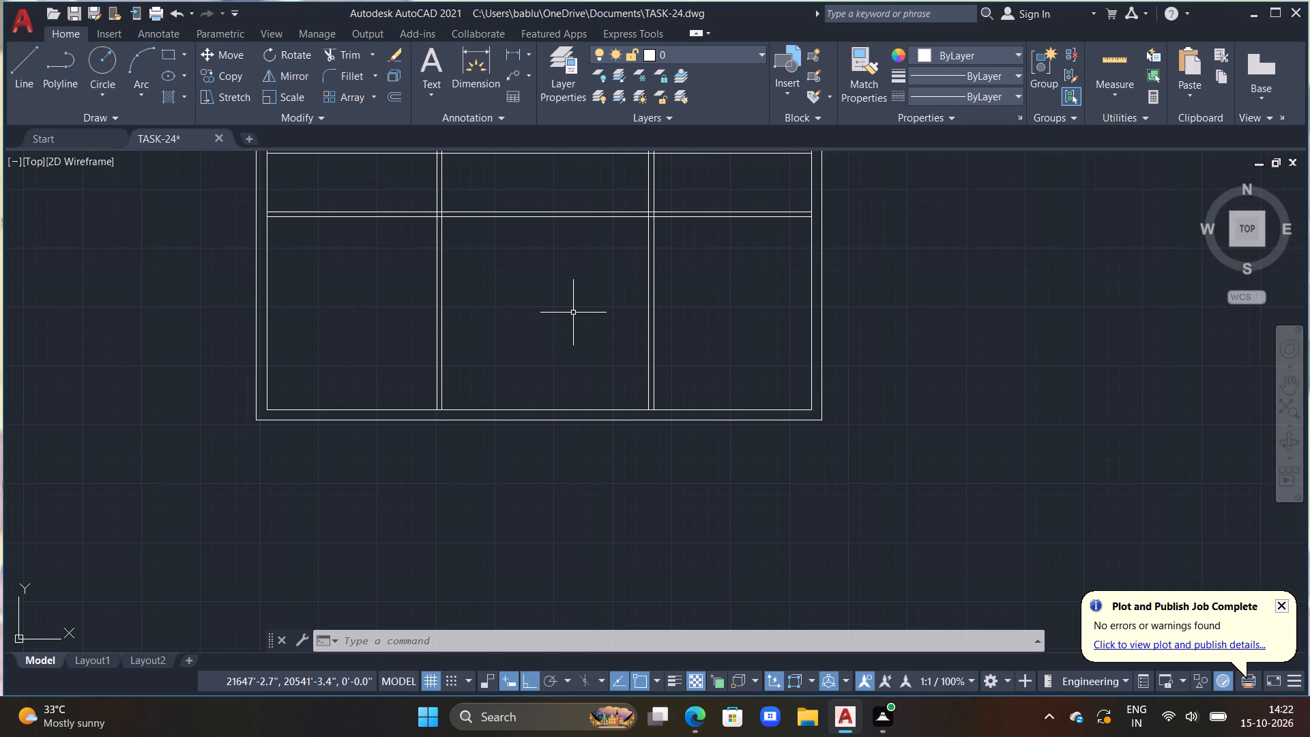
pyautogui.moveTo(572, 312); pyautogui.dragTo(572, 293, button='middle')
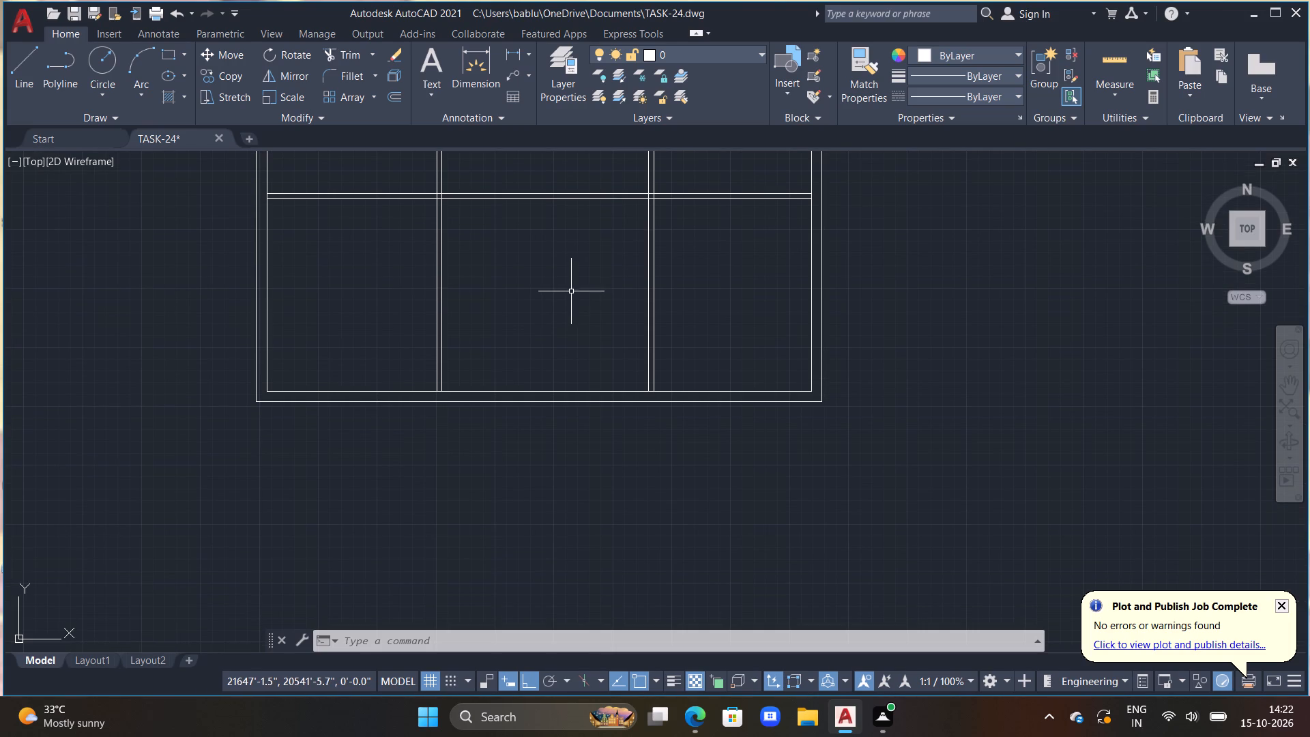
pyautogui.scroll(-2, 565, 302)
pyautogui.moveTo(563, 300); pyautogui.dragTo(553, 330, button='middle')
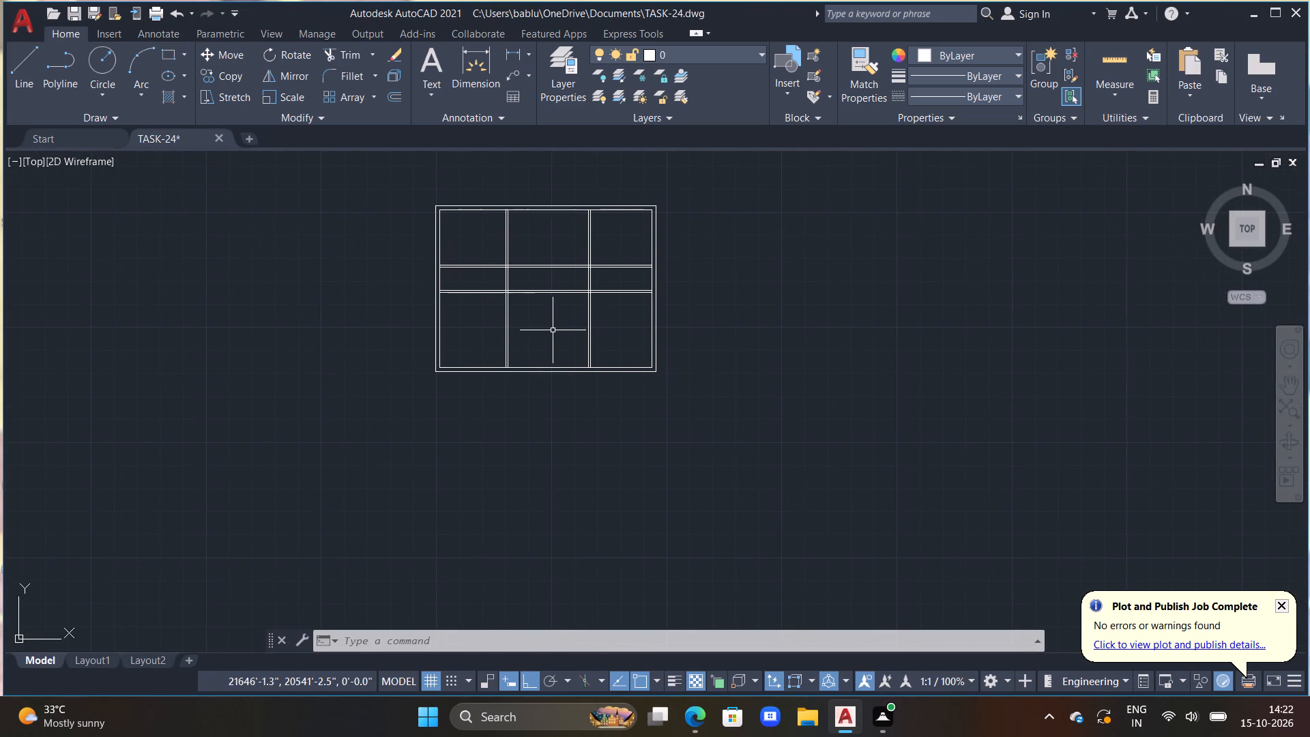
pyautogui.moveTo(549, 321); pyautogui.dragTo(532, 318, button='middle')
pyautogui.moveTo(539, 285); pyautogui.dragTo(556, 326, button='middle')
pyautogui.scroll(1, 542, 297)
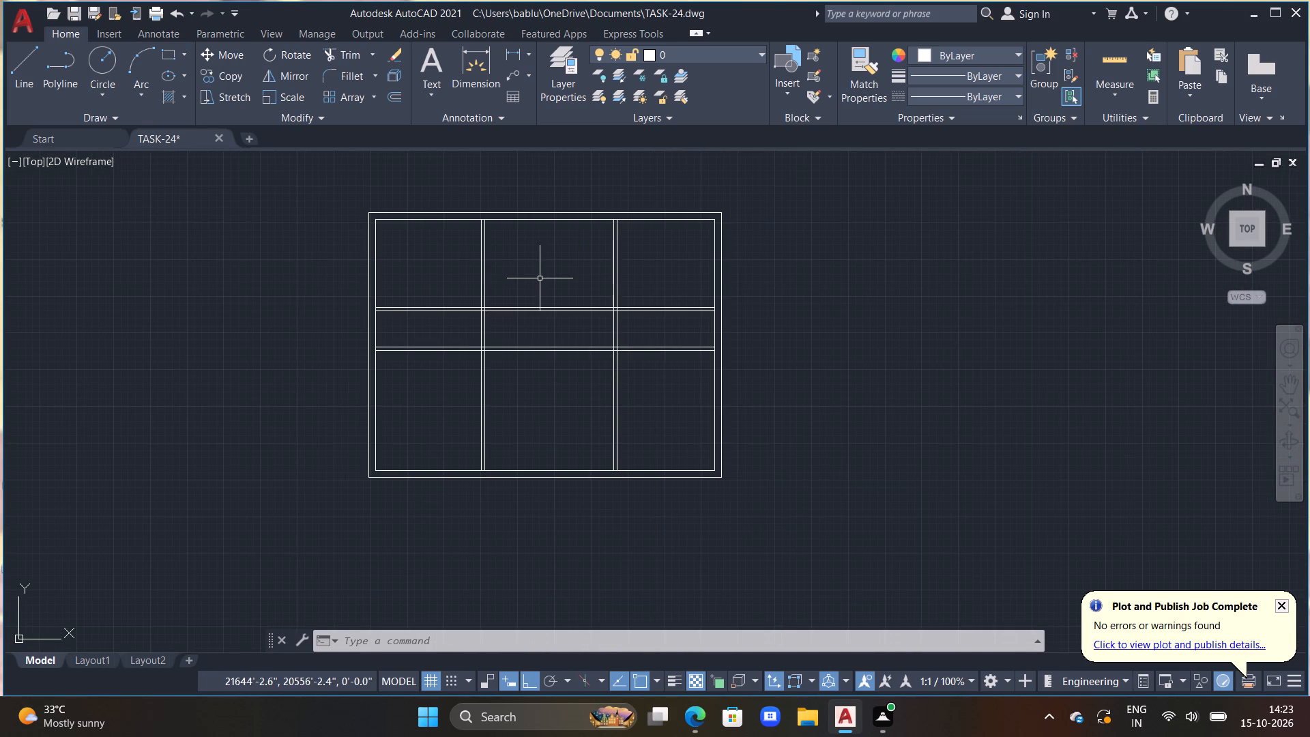
# Trim both vertical partitions' lines out of the corridor between the two horizontal partitions.
pyautogui.press('Escape')
pyautogui.press('t')
pyautogui.write('R')
pyautogui.press('space')
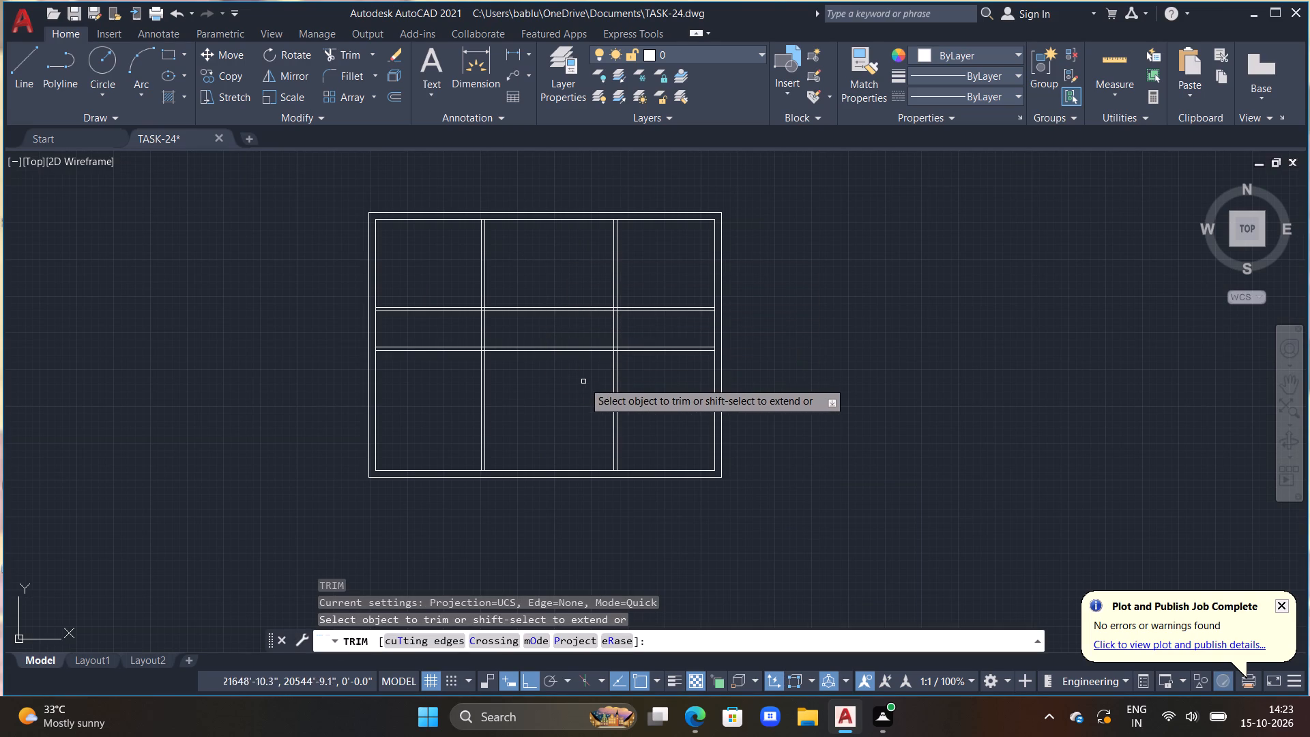
pyautogui.moveTo(460, 327); pyautogui.dragTo(548, 329)
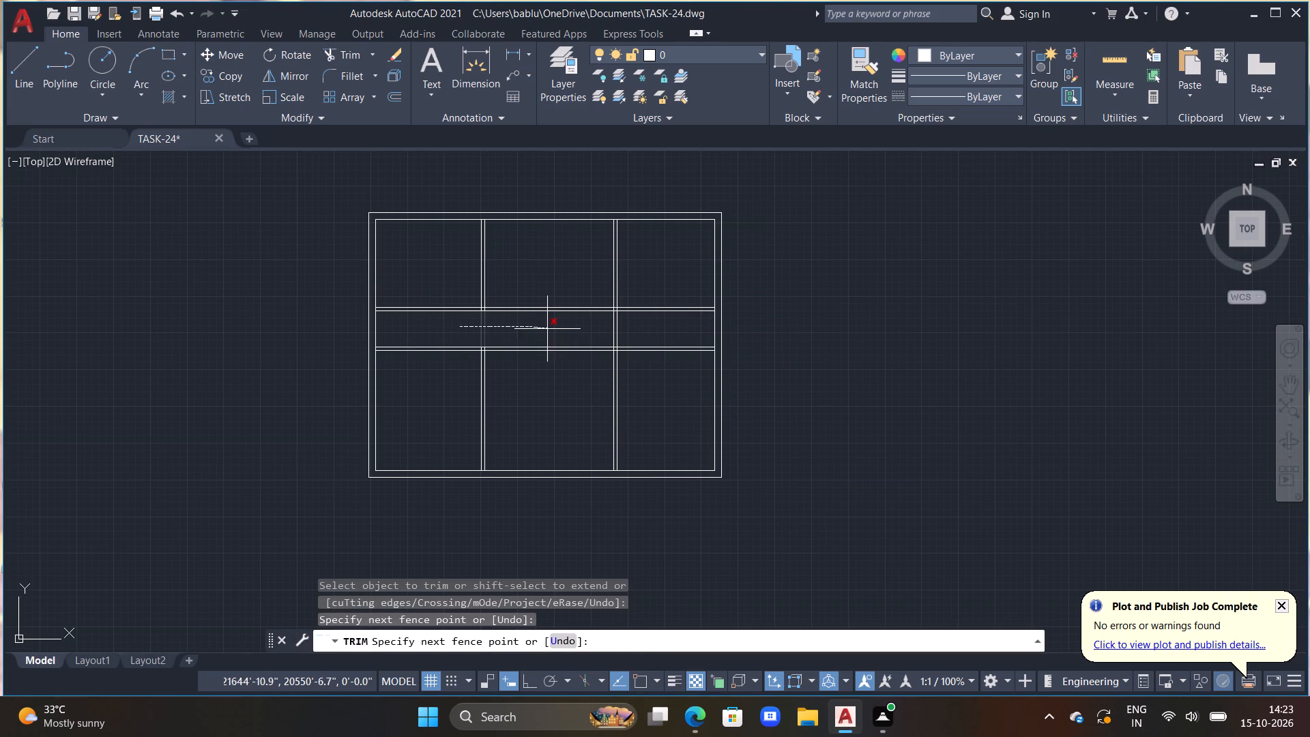
pyautogui.moveTo(548, 329); pyautogui.dragTo(633, 329)
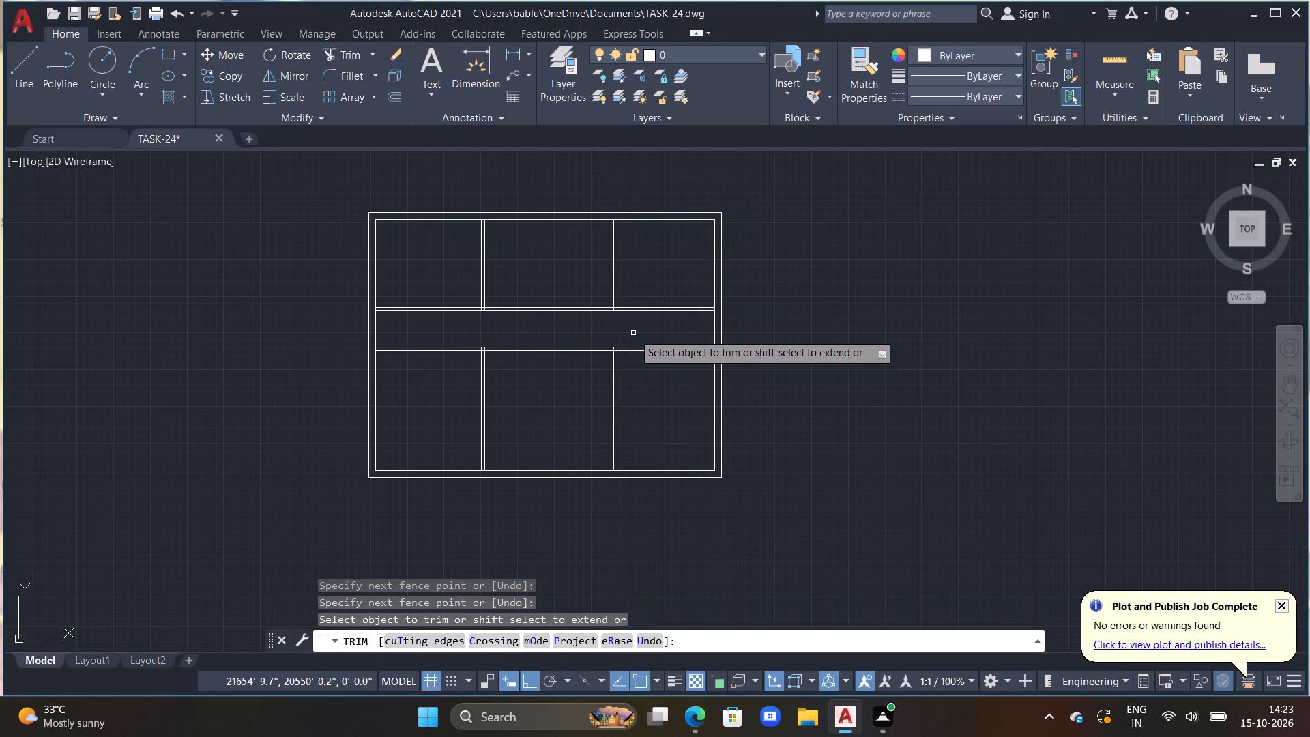
# Trim away the lower horizontal partition's lines between the second vertical partition and the right outer wall.
pyautogui.moveTo(639, 334); pyautogui.dragTo(656, 386)
pyautogui.press('Escape')
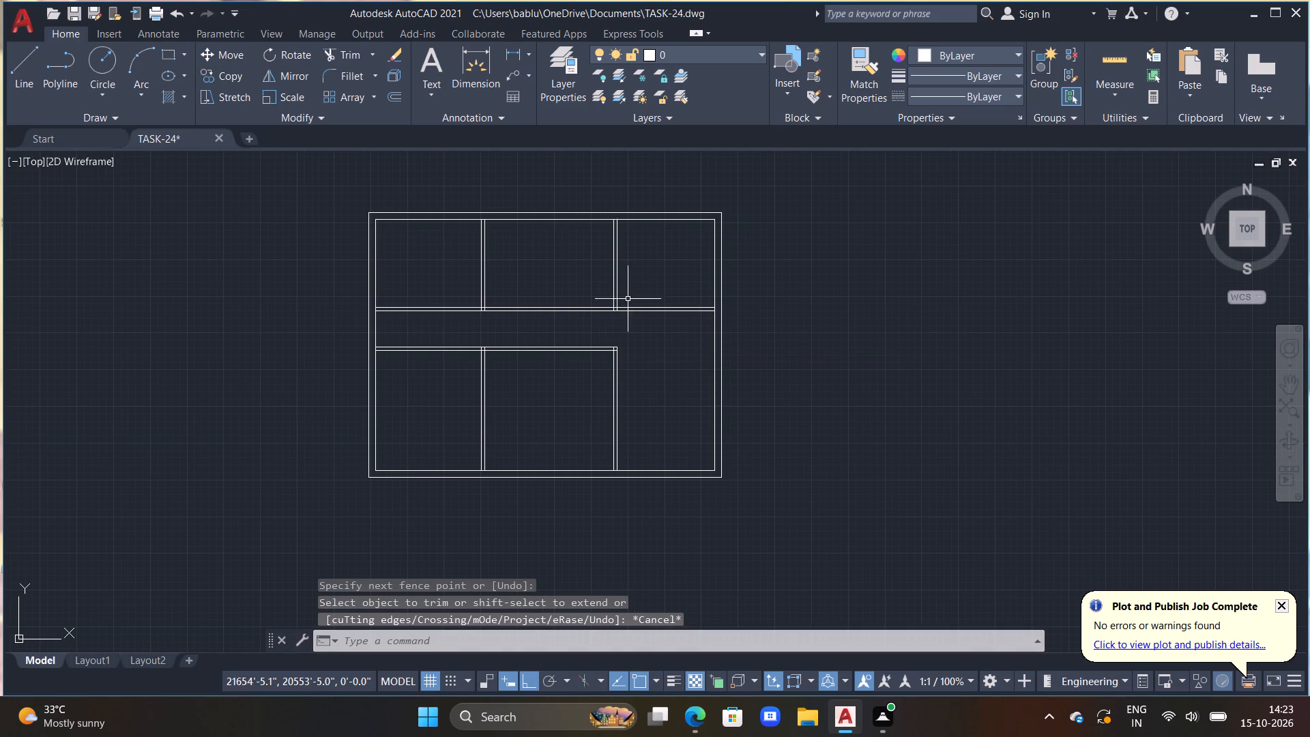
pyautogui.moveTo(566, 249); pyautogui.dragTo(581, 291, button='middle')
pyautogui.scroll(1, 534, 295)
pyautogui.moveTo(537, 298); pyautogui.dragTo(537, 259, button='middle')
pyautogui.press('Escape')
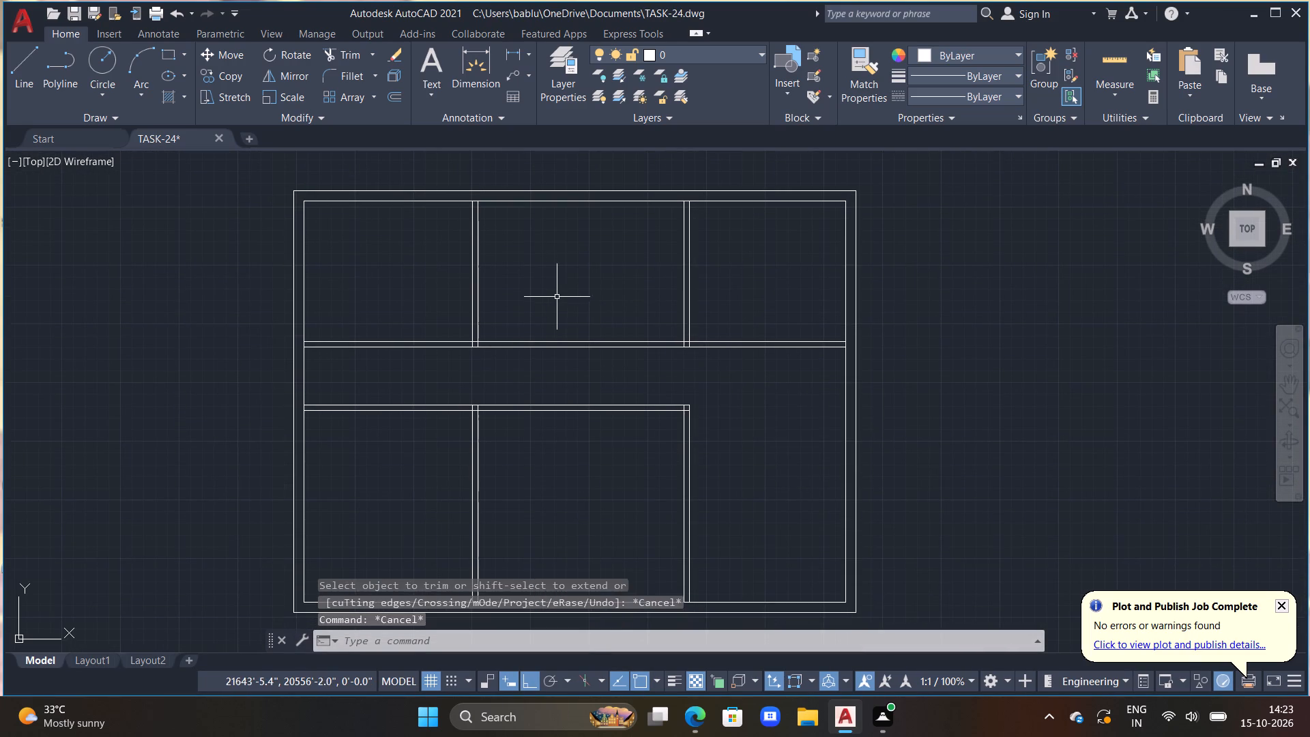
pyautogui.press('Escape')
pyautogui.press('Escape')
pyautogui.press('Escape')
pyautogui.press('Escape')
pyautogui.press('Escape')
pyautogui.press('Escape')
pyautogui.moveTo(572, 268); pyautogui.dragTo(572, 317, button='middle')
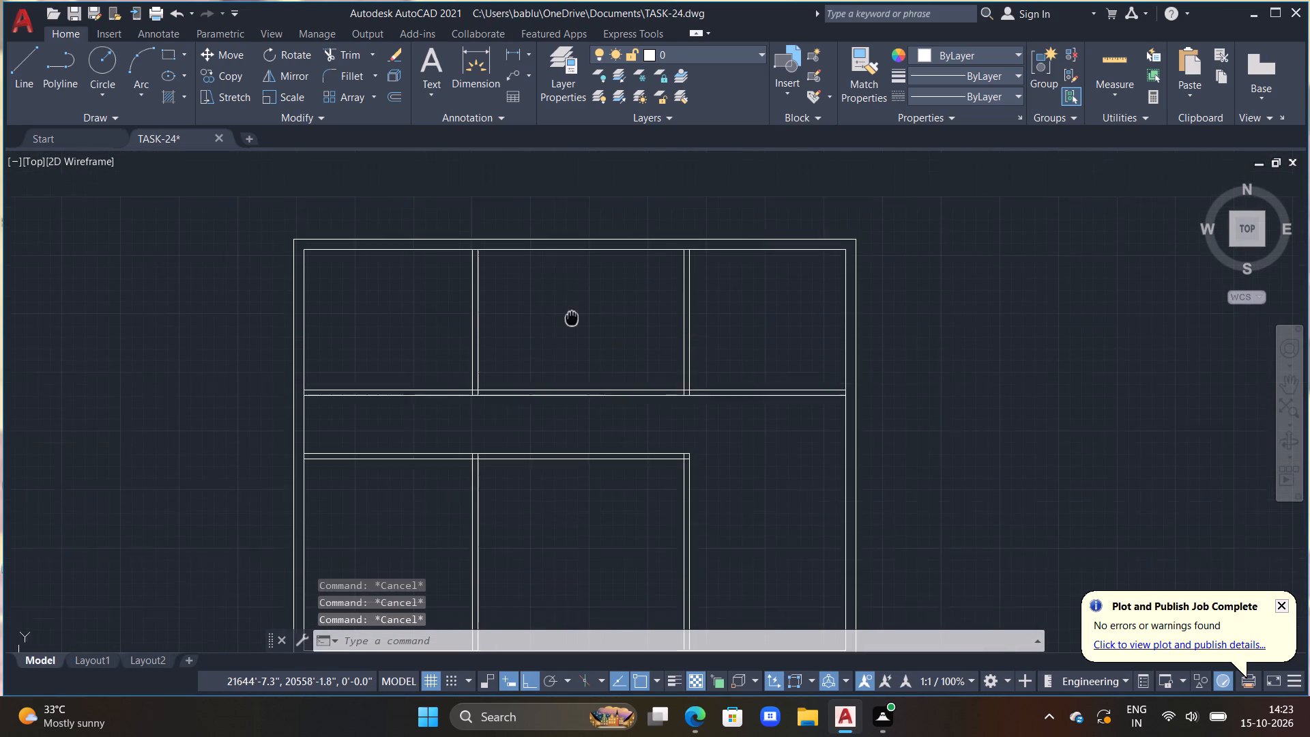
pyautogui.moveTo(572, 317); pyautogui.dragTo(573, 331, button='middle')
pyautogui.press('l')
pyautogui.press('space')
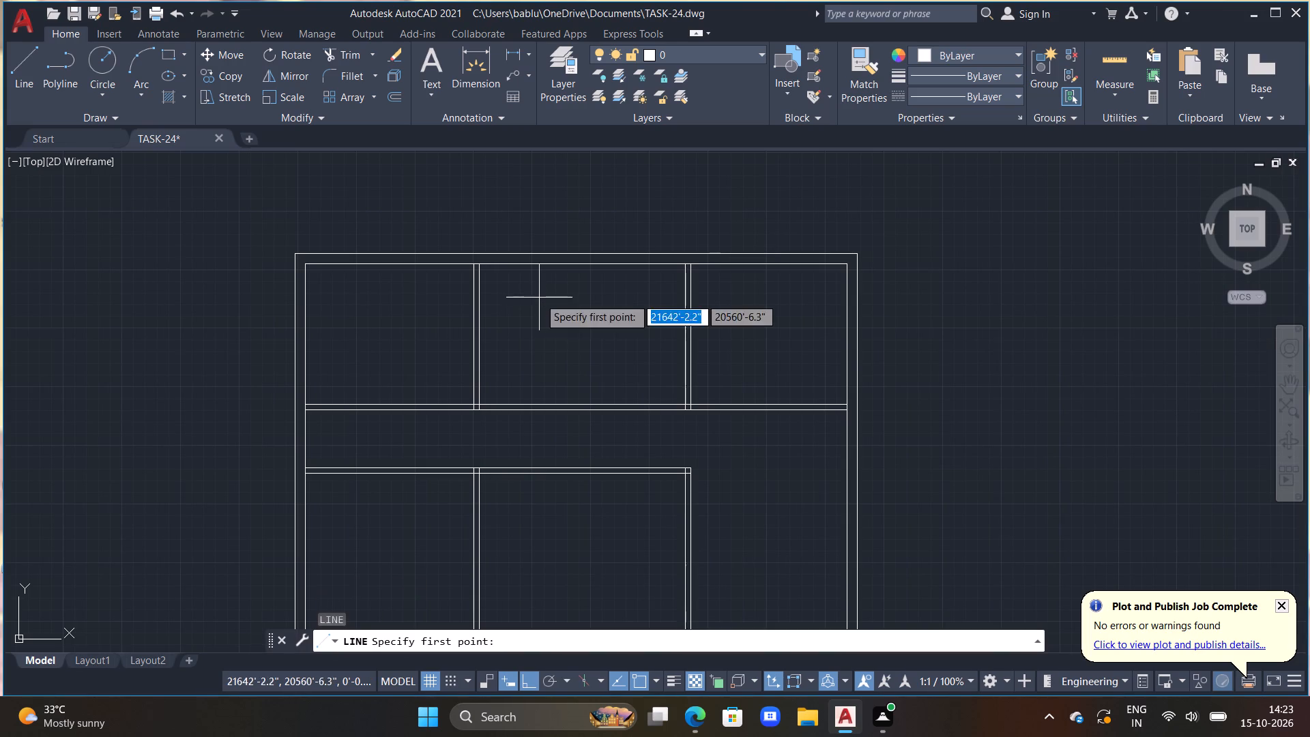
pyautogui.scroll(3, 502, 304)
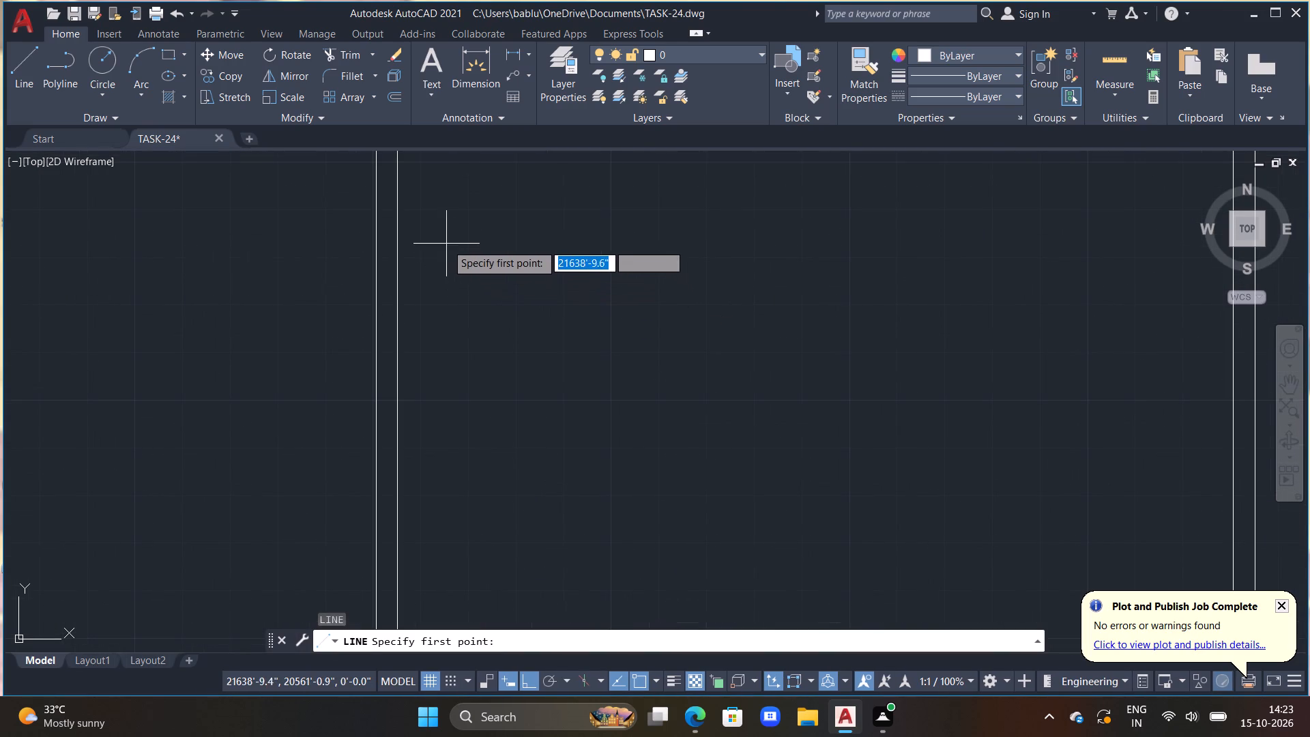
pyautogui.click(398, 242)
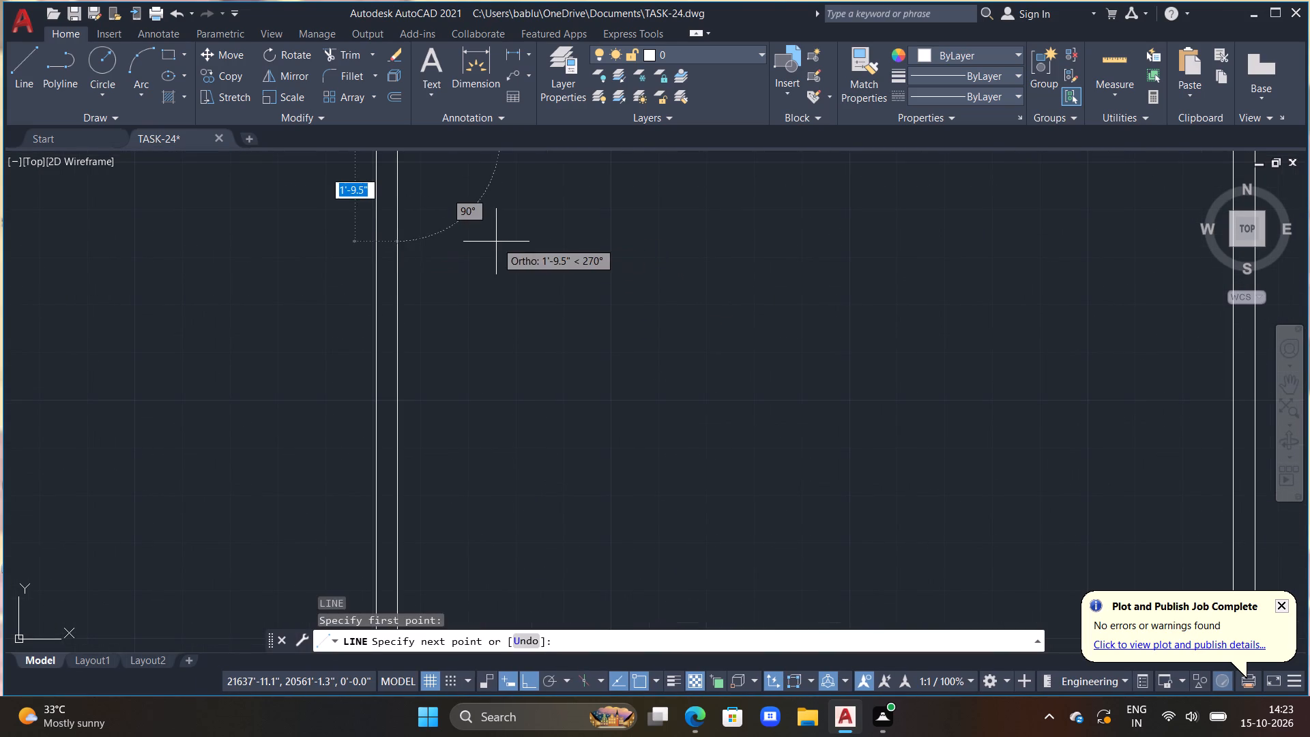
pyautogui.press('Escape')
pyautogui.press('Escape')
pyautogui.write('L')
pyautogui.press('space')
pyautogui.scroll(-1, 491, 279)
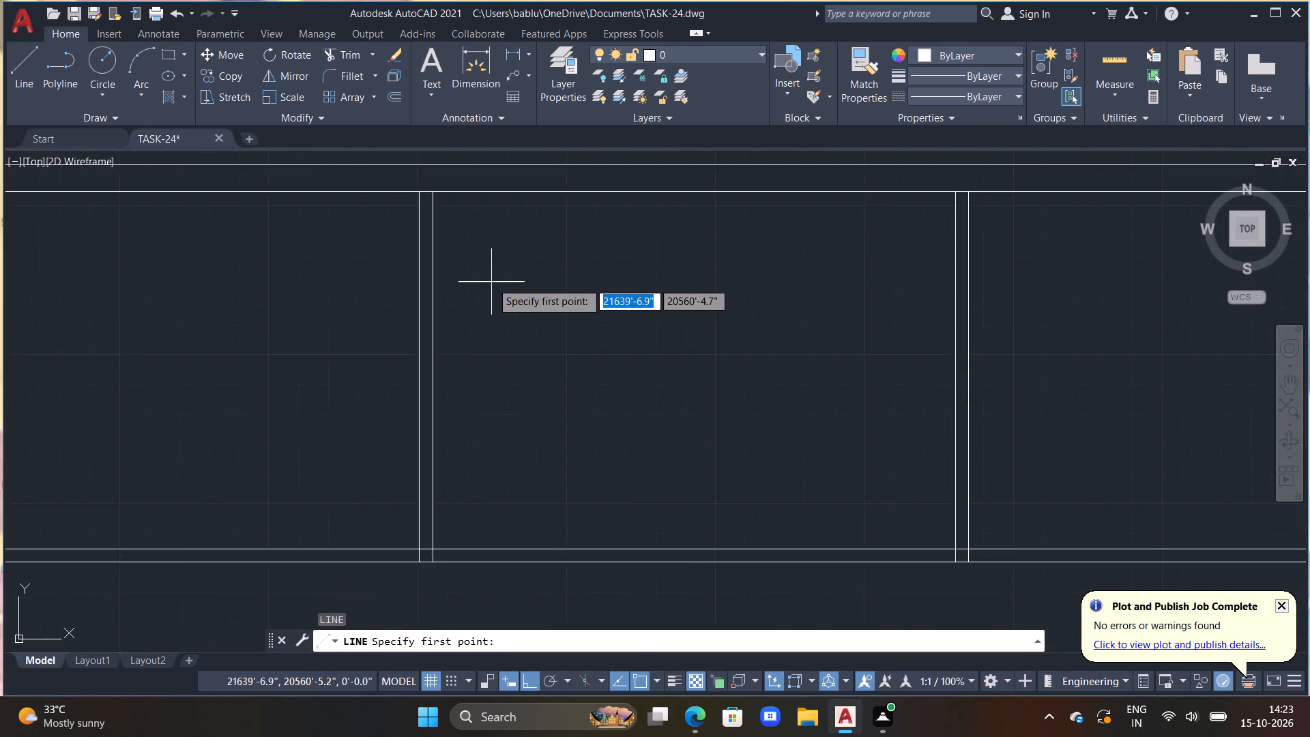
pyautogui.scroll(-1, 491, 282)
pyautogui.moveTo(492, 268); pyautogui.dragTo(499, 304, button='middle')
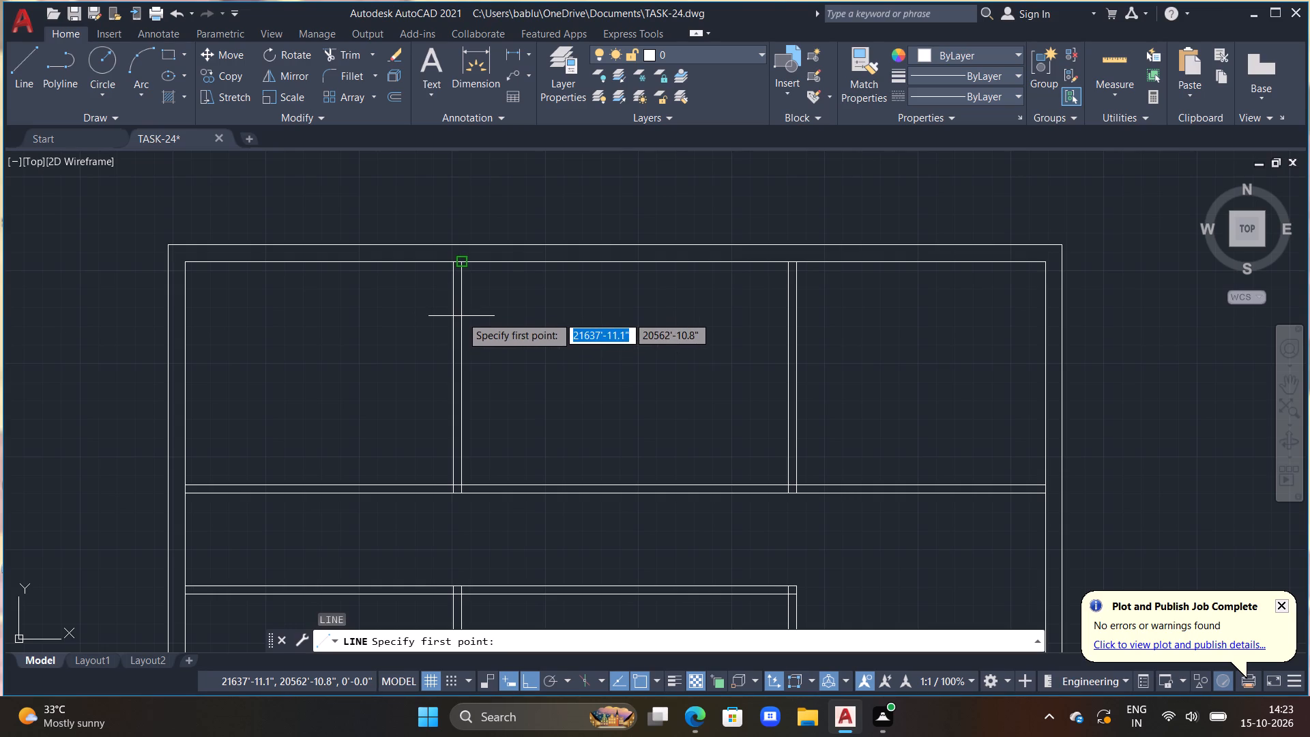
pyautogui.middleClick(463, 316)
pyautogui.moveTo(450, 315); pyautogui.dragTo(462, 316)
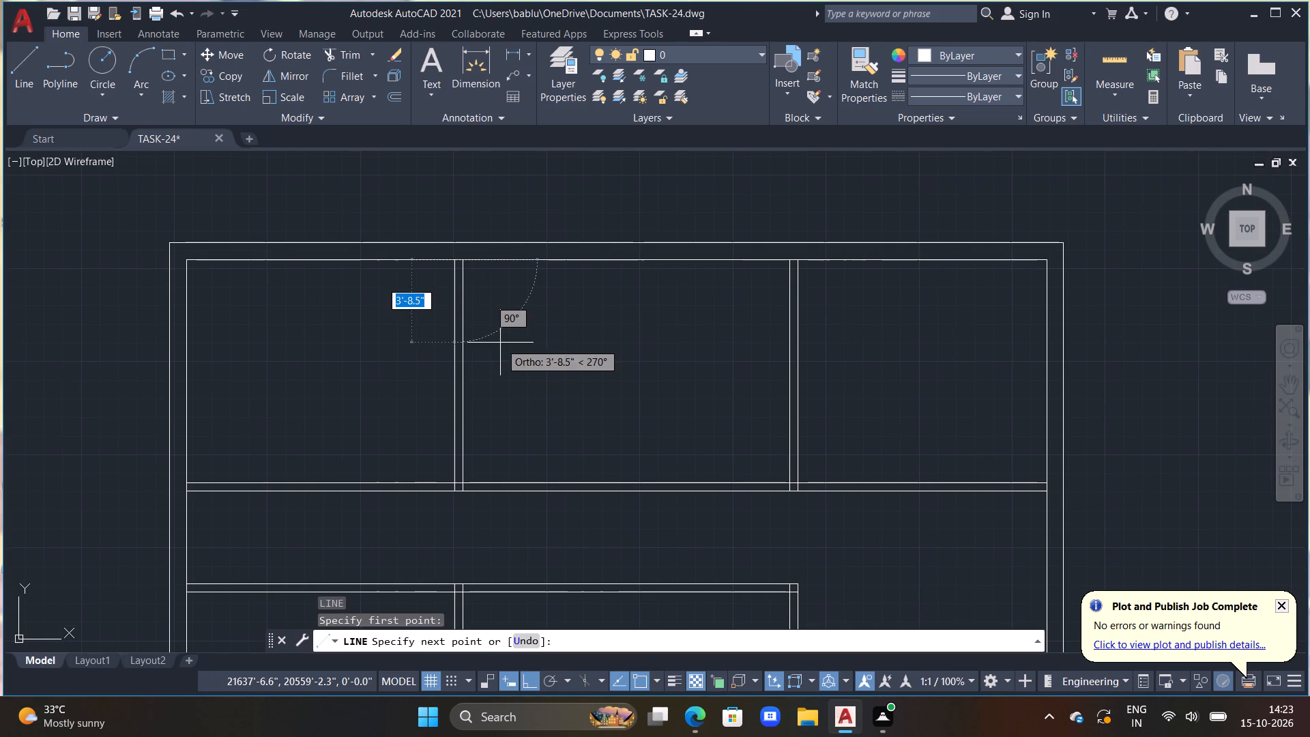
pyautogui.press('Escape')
# Draw a horizontal line about 17' long across the upper middle room, running just past both vertical partitions.
pyautogui.press('l')
pyautogui.press('space')
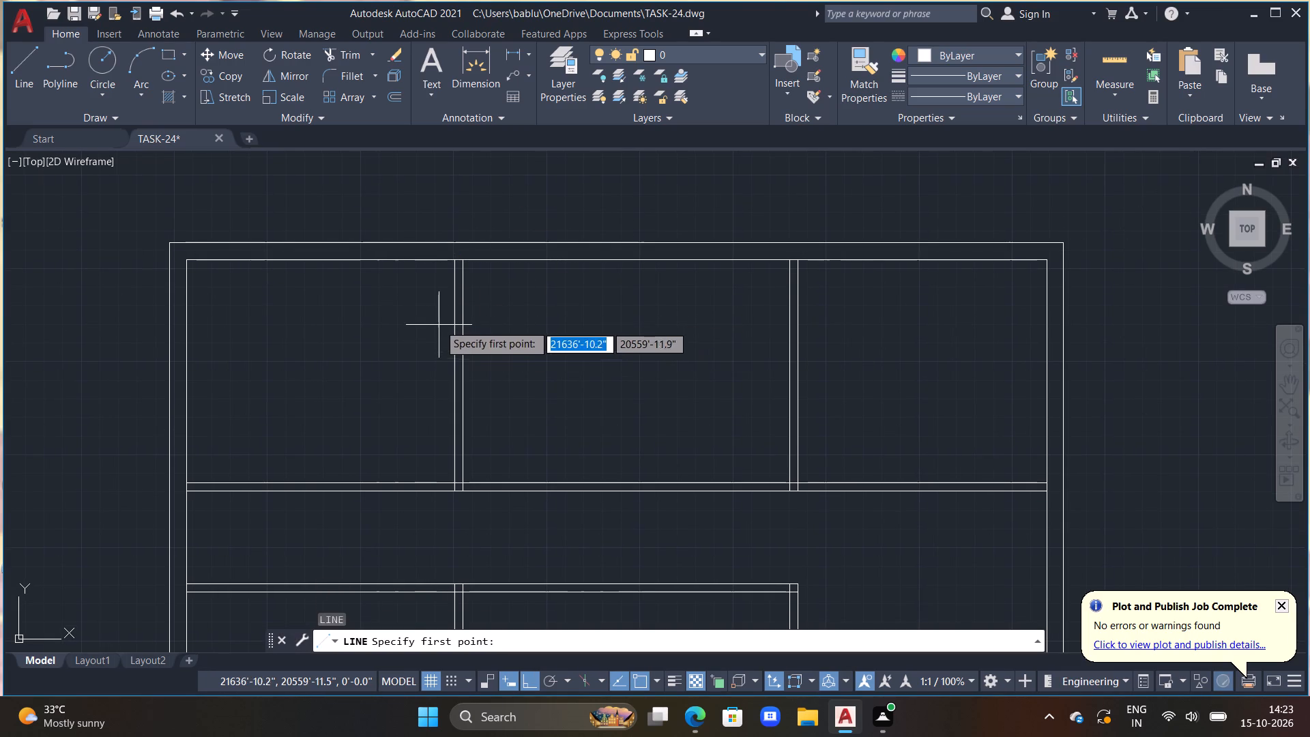
pyautogui.click(440, 317)
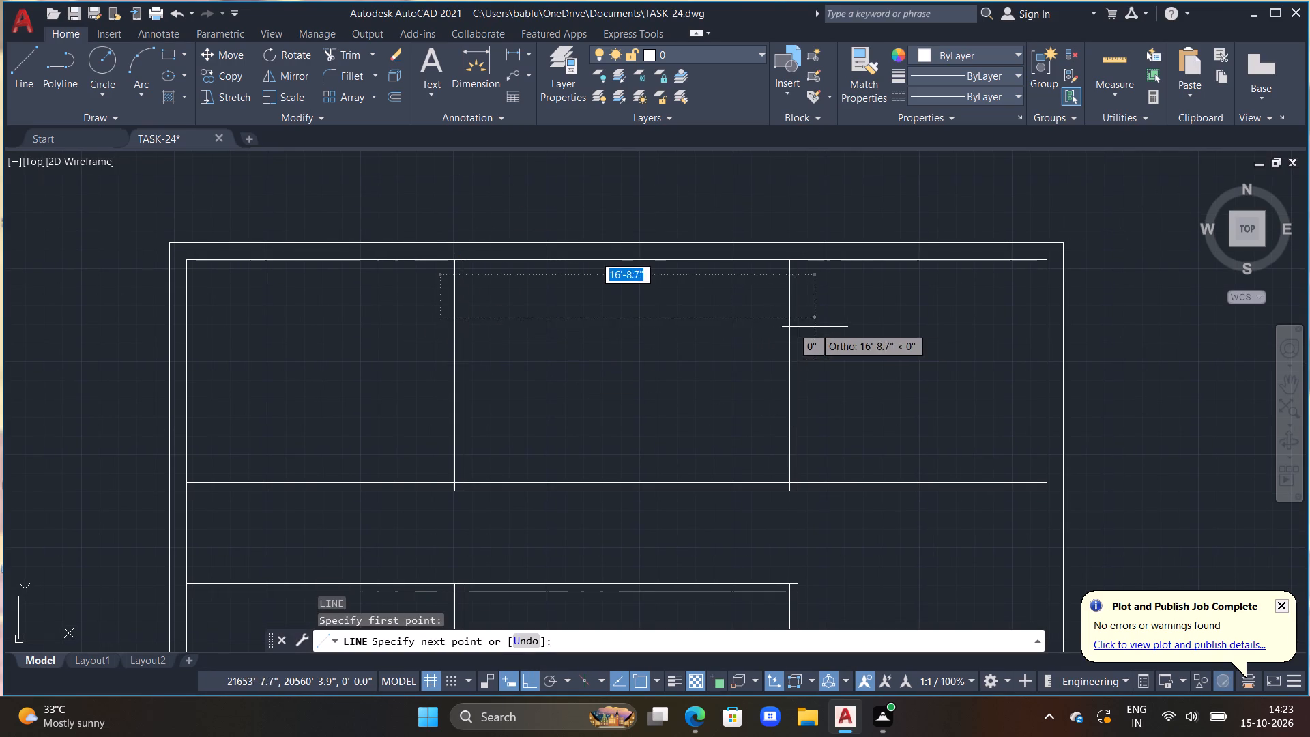
pyautogui.click(826, 321)
pyautogui.press('Escape')
# Offset the new horizontal line 9" downward to form a recessed wall across the upper middle room.
pyautogui.write('OFF')
pyautogui.press('space')
pyautogui.press('9')
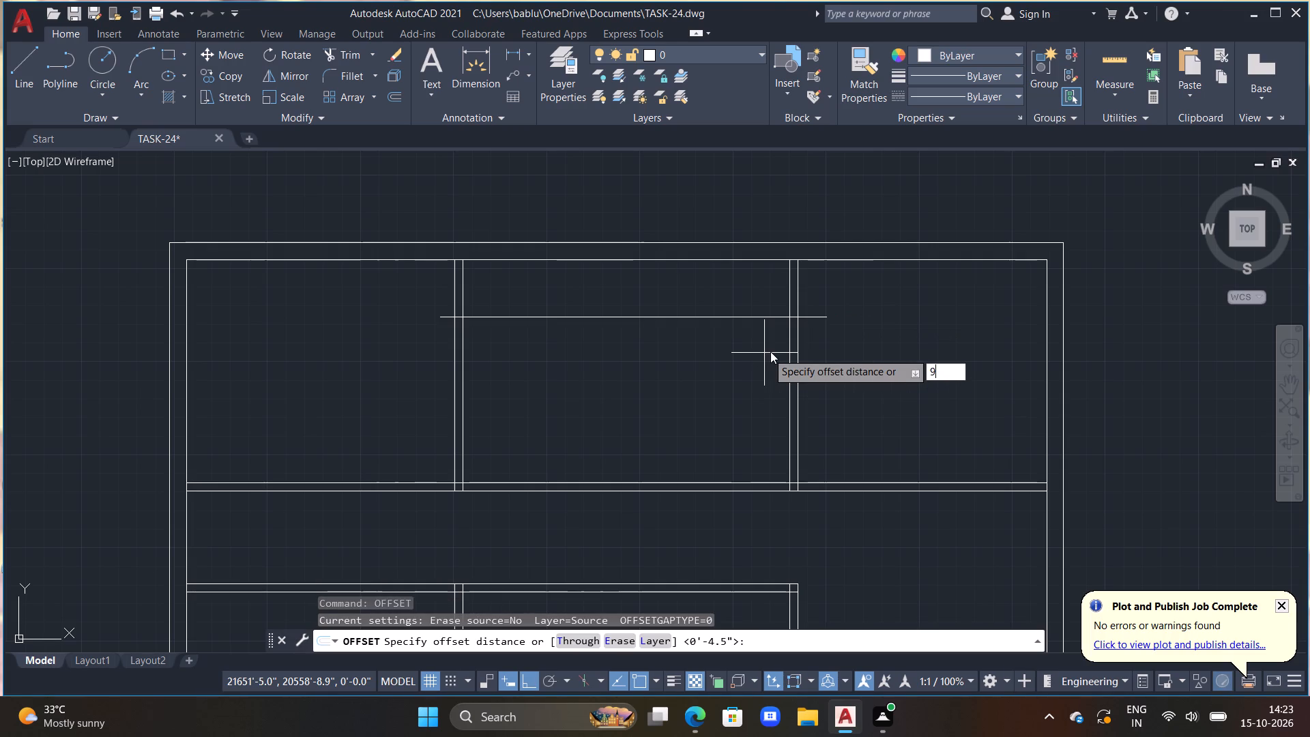
pyautogui.hotkey('shift', '"')
pyautogui.press('Return')
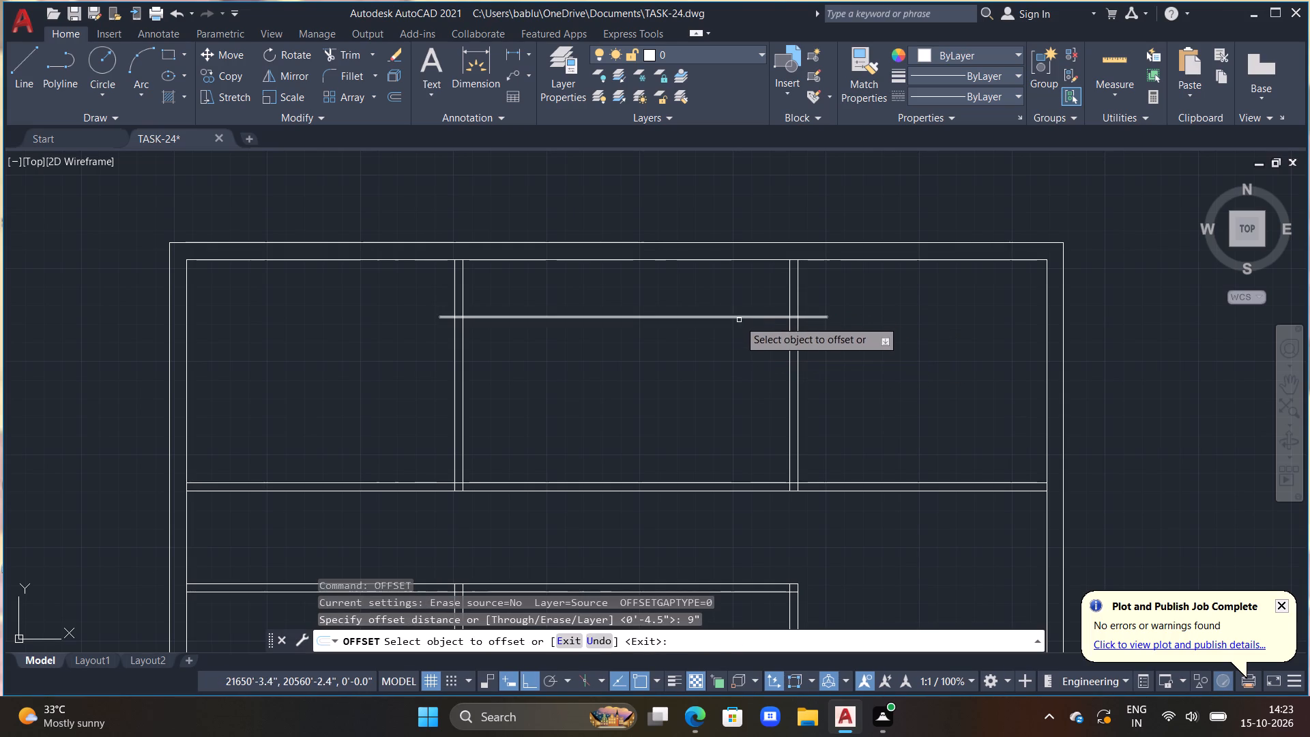
pyautogui.click(736, 319)
pyautogui.click(741, 393)
pyautogui.press('Escape')
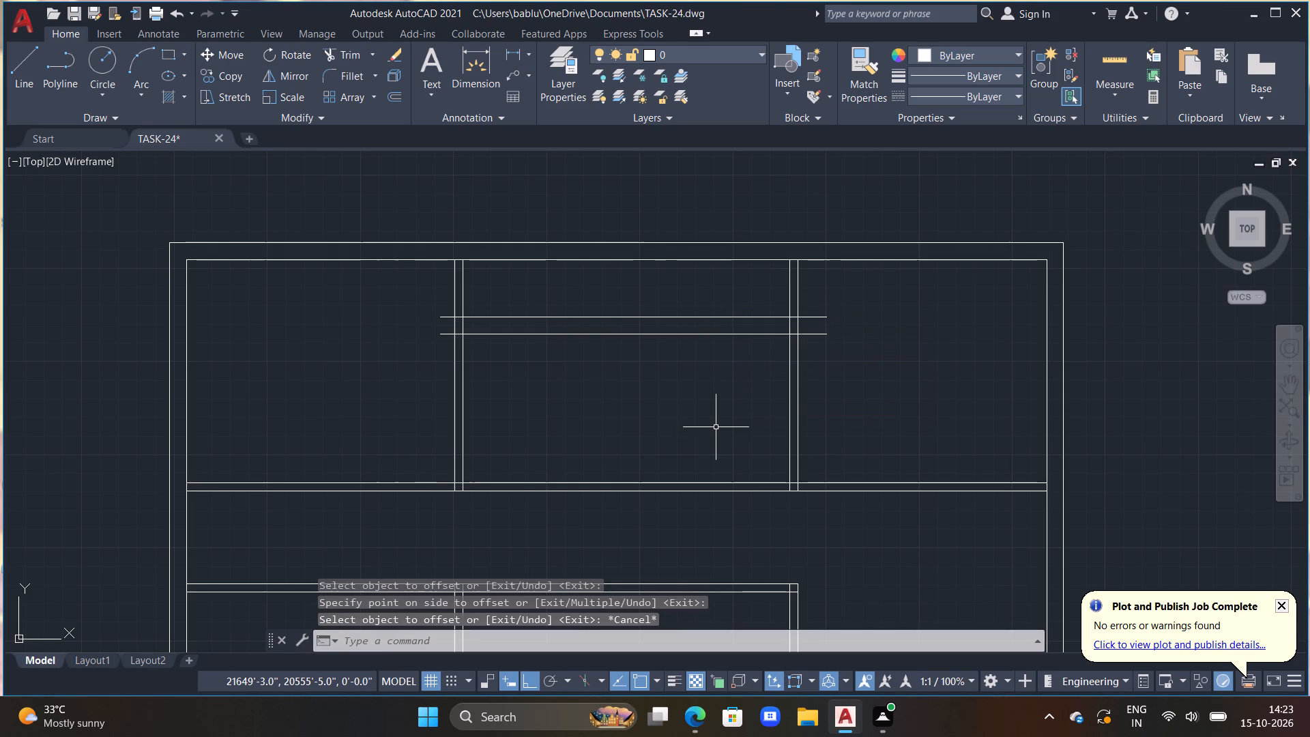
# Extend the vertical partition lines facing the upper middle room up to the top wall's outer line.
pyautogui.write('EX')
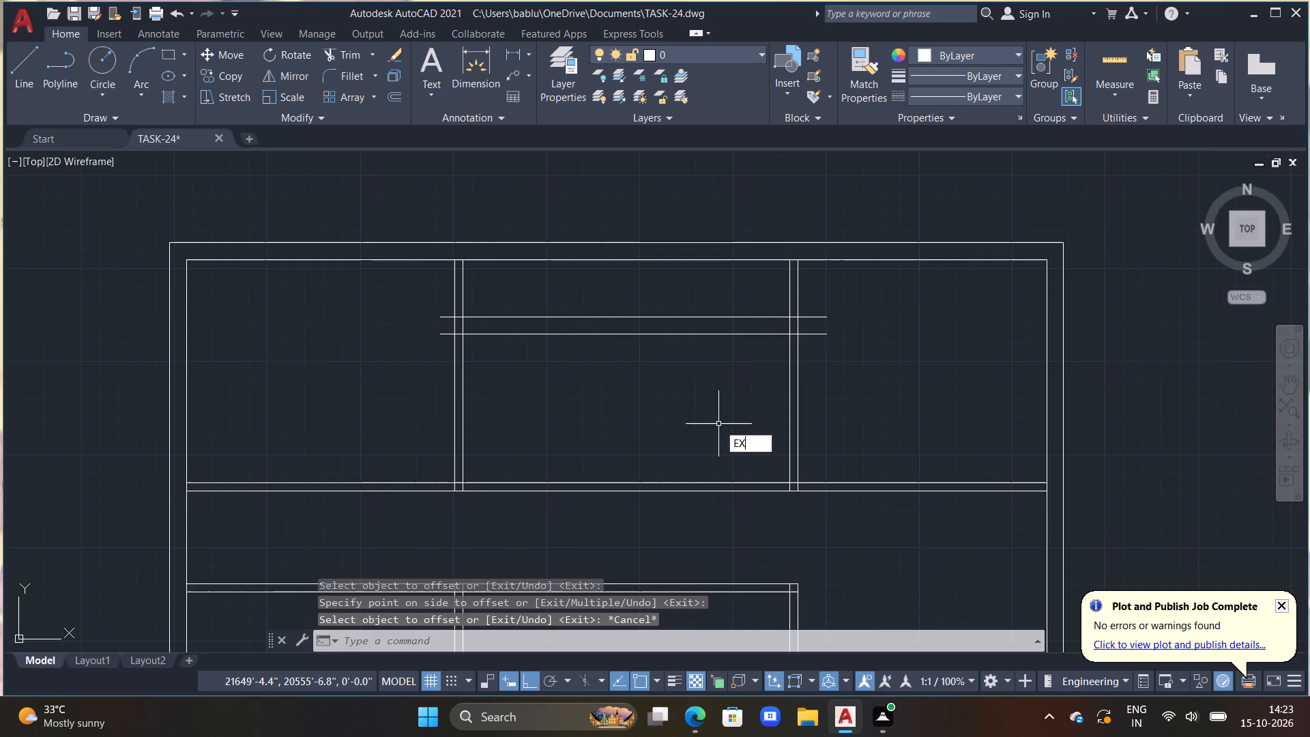
pyautogui.press('space')
pyautogui.click(463, 275)
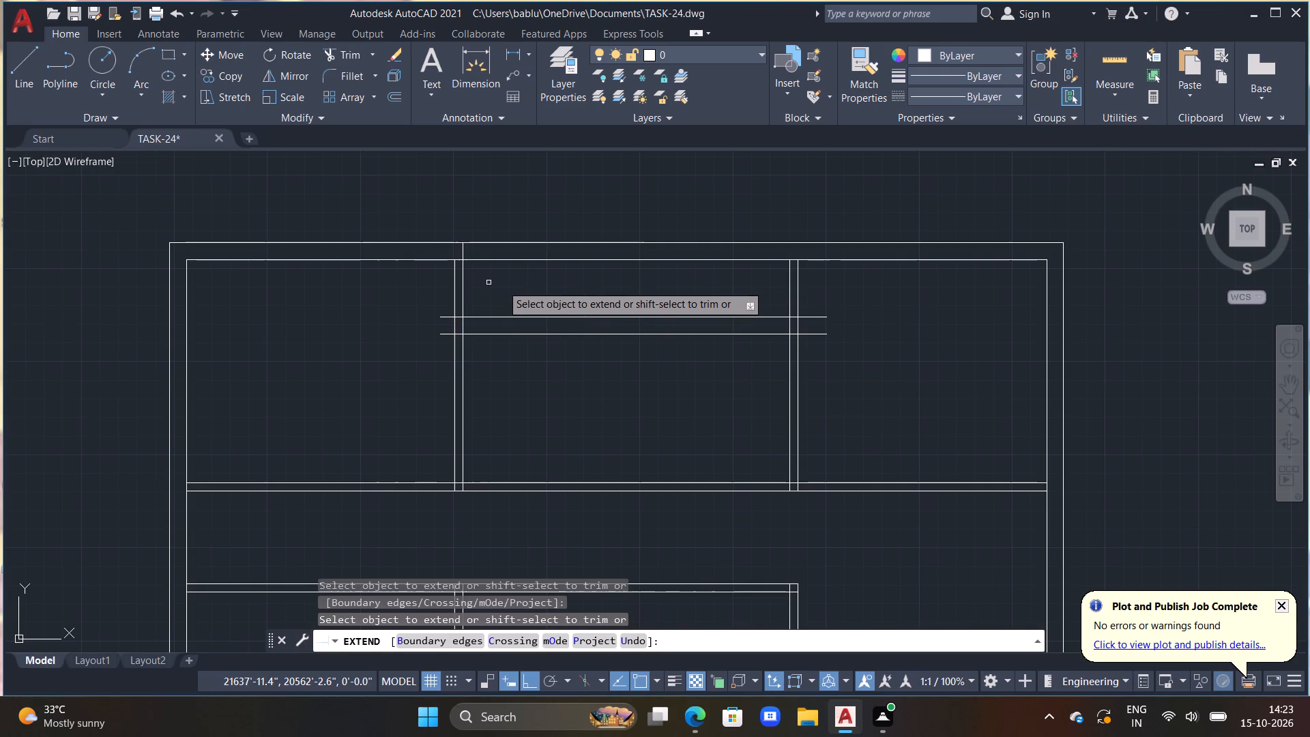
pyautogui.click(790, 283)
pyautogui.press('Escape')
# Trim away the top wall between the two vertical partitions and the recessed wall lines' ends projecting into the side rooms.
pyautogui.write('TR')
pyautogui.press('space')
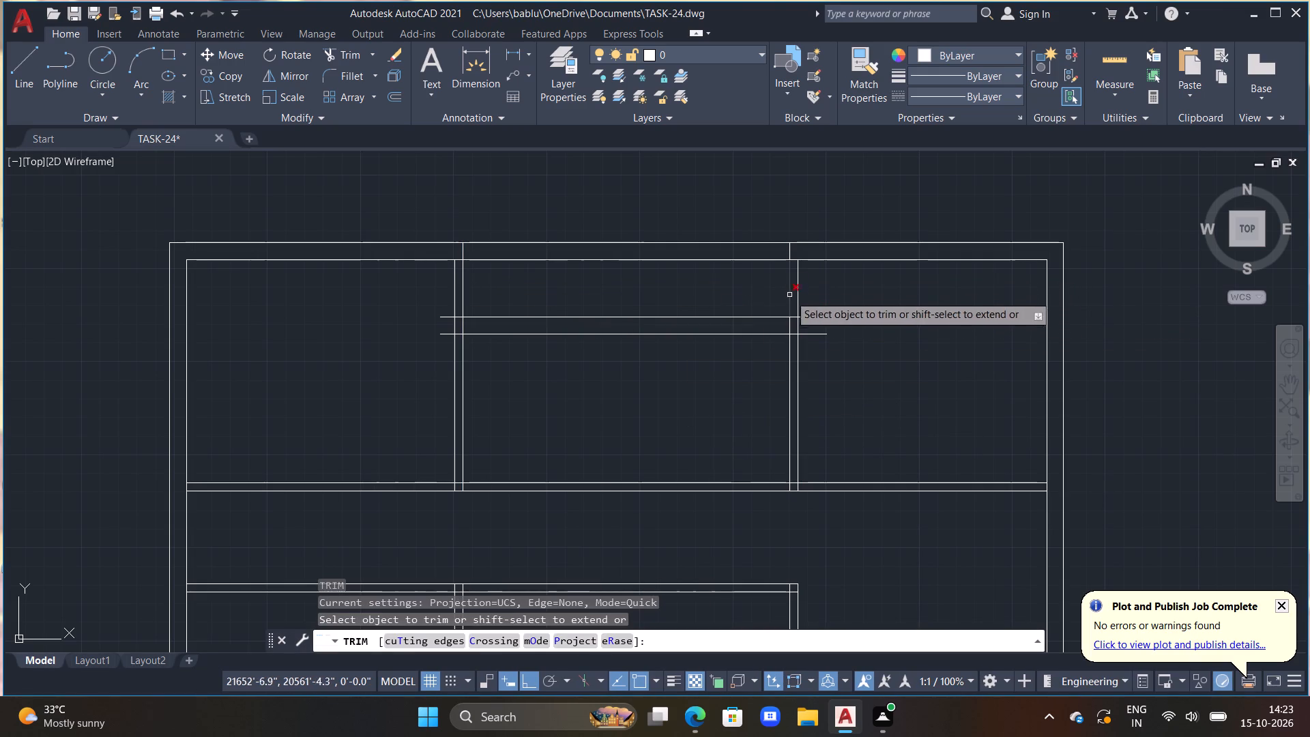
pyautogui.moveTo(819, 310); pyautogui.dragTo(819, 348)
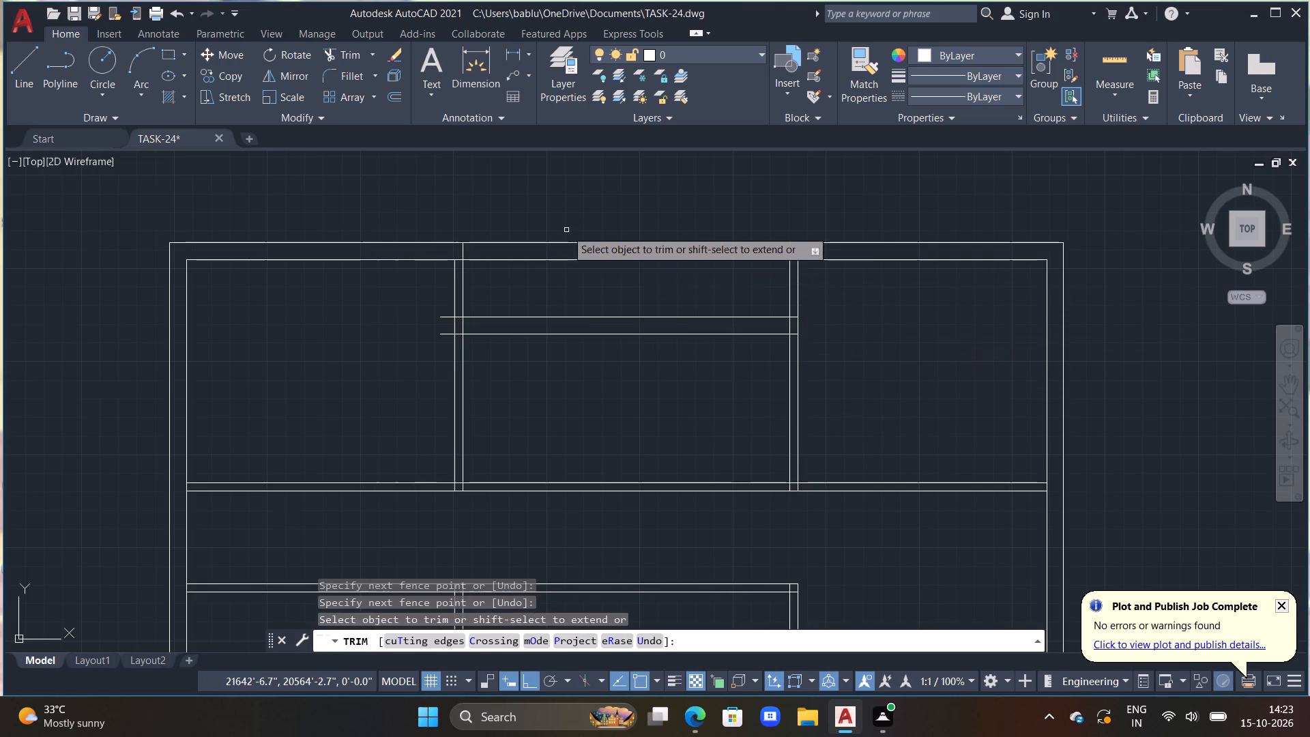
pyautogui.moveTo(566, 229); pyautogui.dragTo(566, 265)
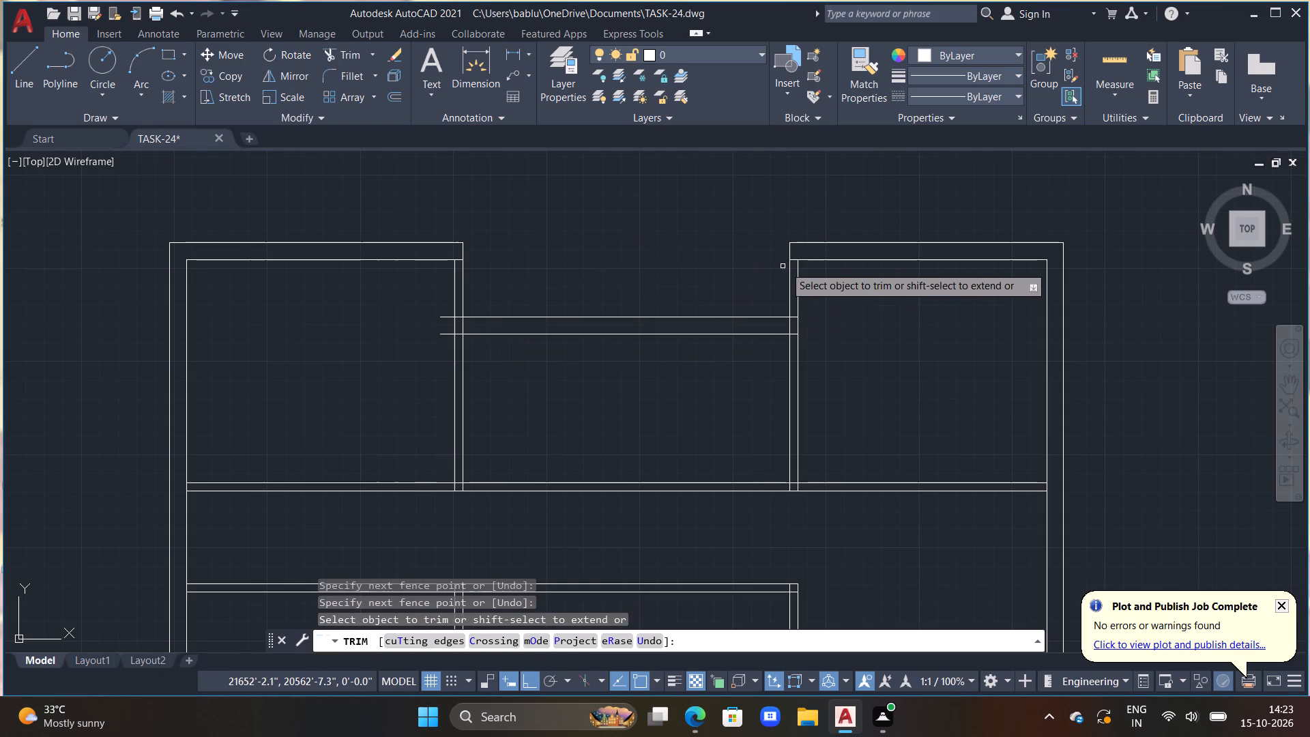
pyautogui.click(795, 261)
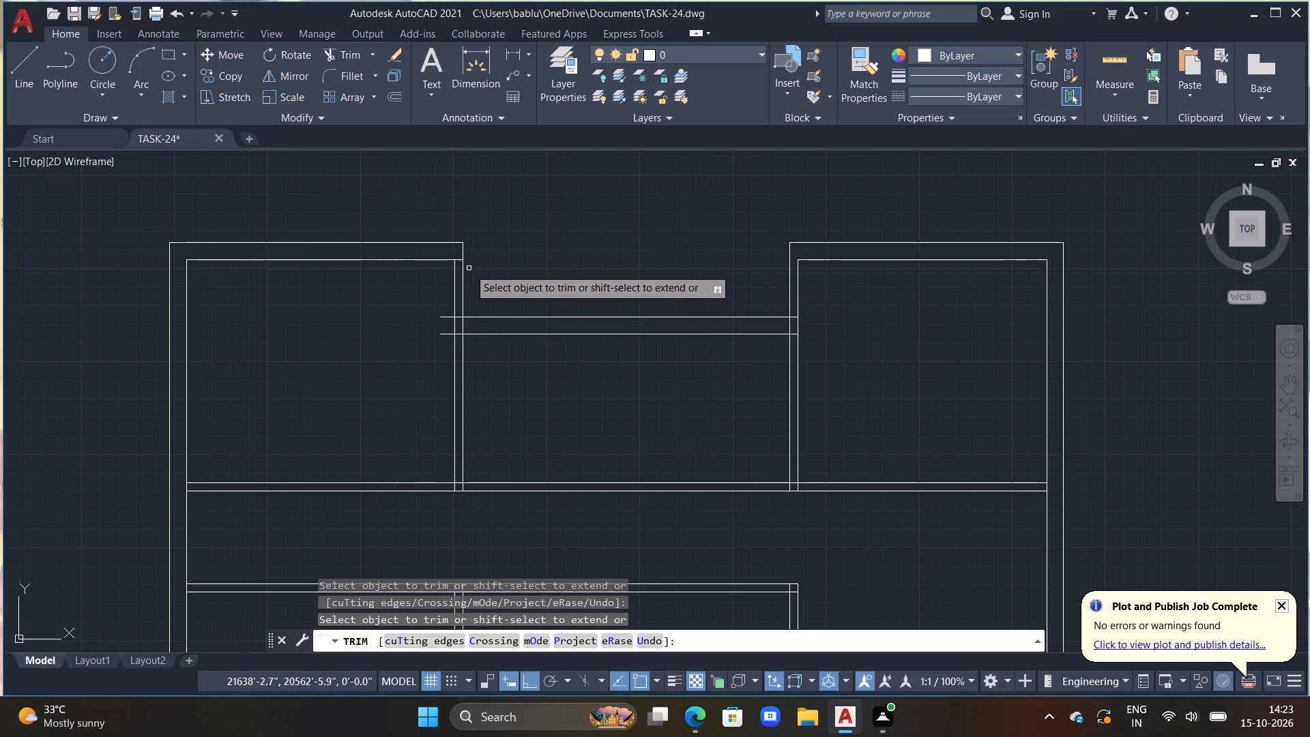
pyautogui.click(458, 259)
pyautogui.moveTo(443, 303); pyautogui.dragTo(444, 342)
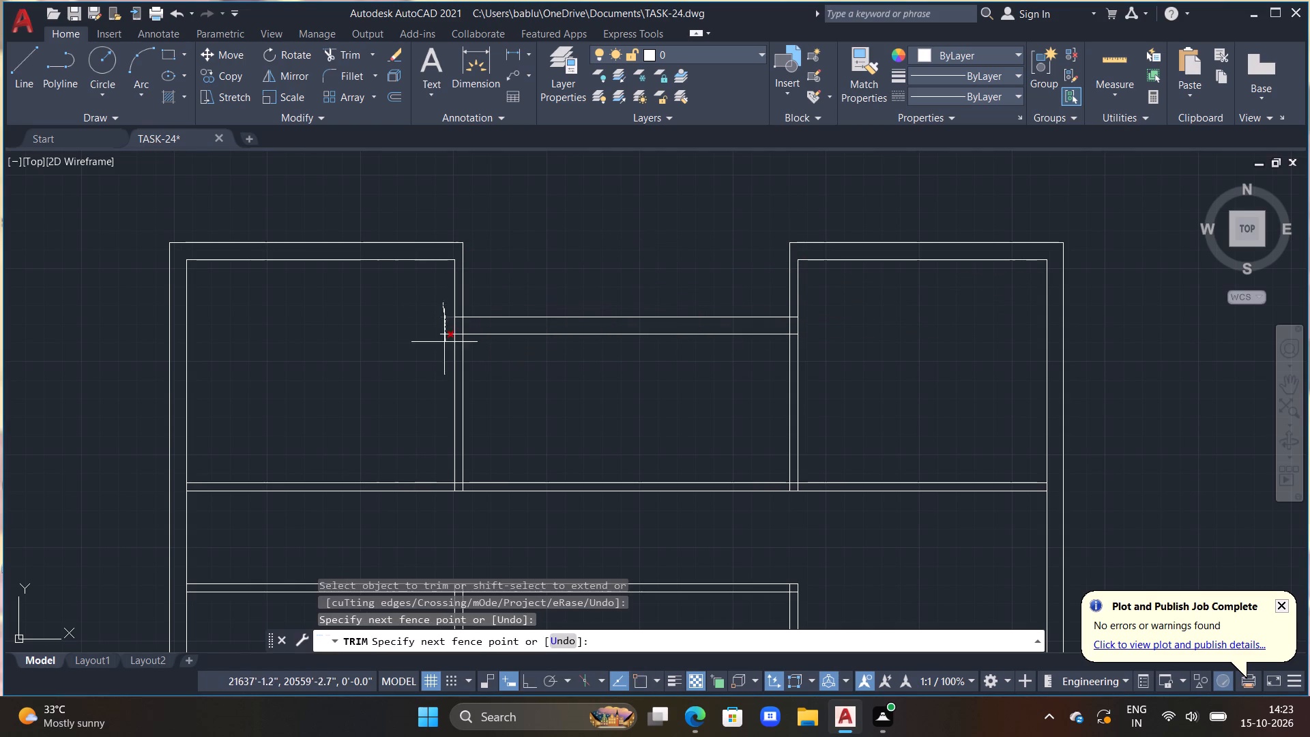
pyautogui.moveTo(444, 342); pyautogui.dragTo(443, 345)
# Trim the overlapping line segments where the recessed wall meets the first and second vertical partitions.
pyautogui.scroll(2, 463, 330)
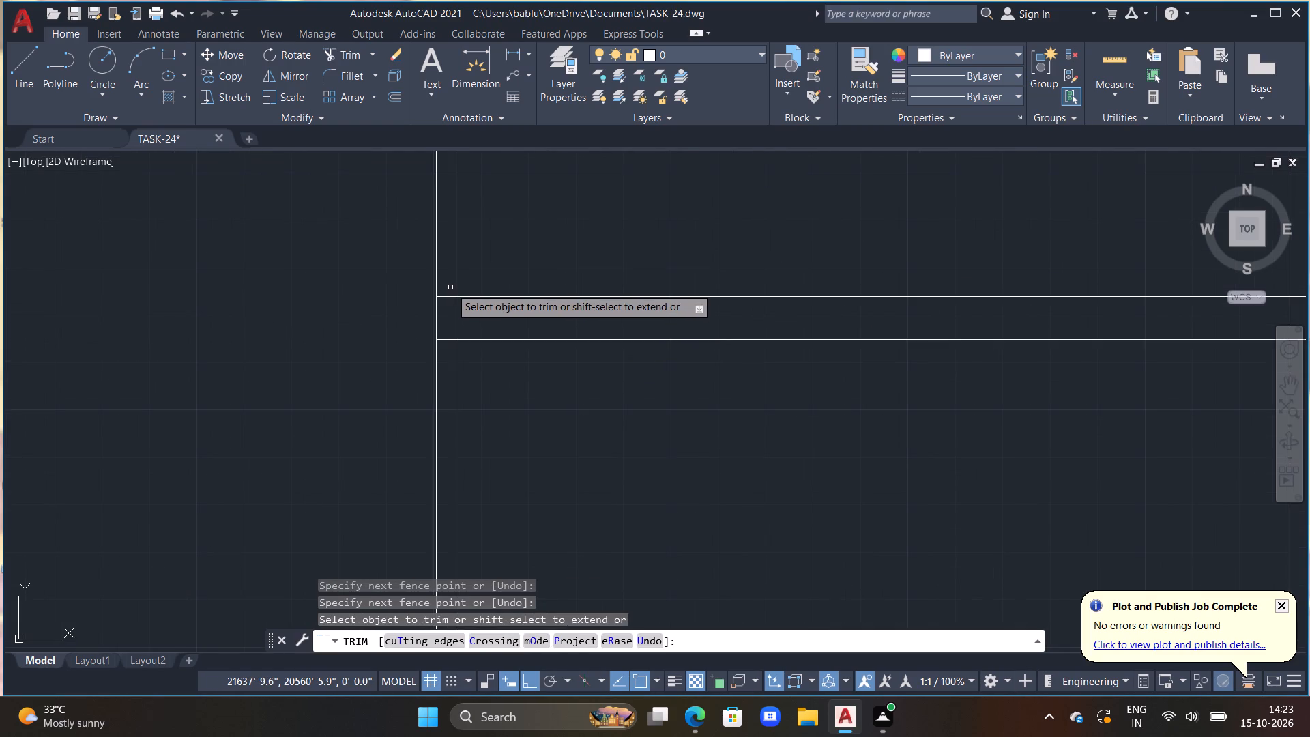
pyautogui.moveTo(450, 291); pyautogui.dragTo(449, 319)
pyautogui.moveTo(452, 320); pyautogui.dragTo(487, 317)
pyautogui.scroll(-2, 525, 310)
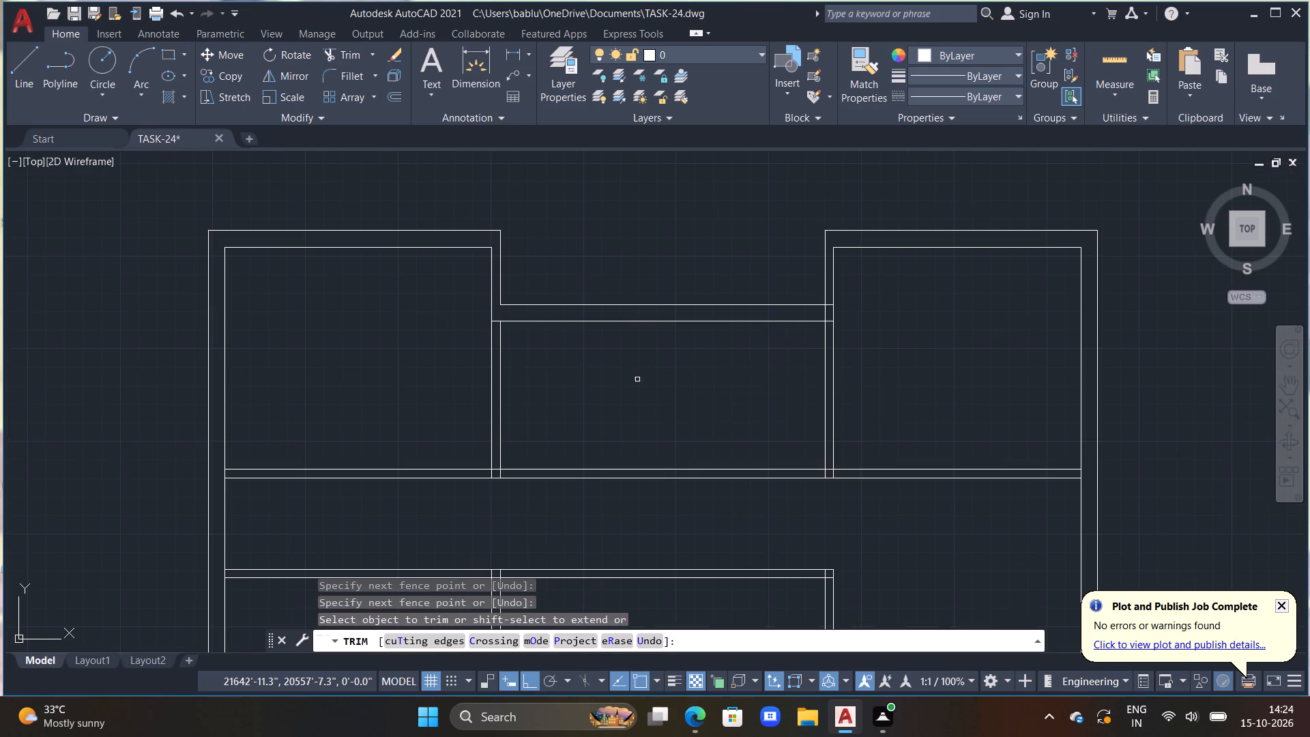
pyautogui.moveTo(648, 384); pyautogui.dragTo(628, 375, button='middle')
pyautogui.scroll(2, 815, 330)
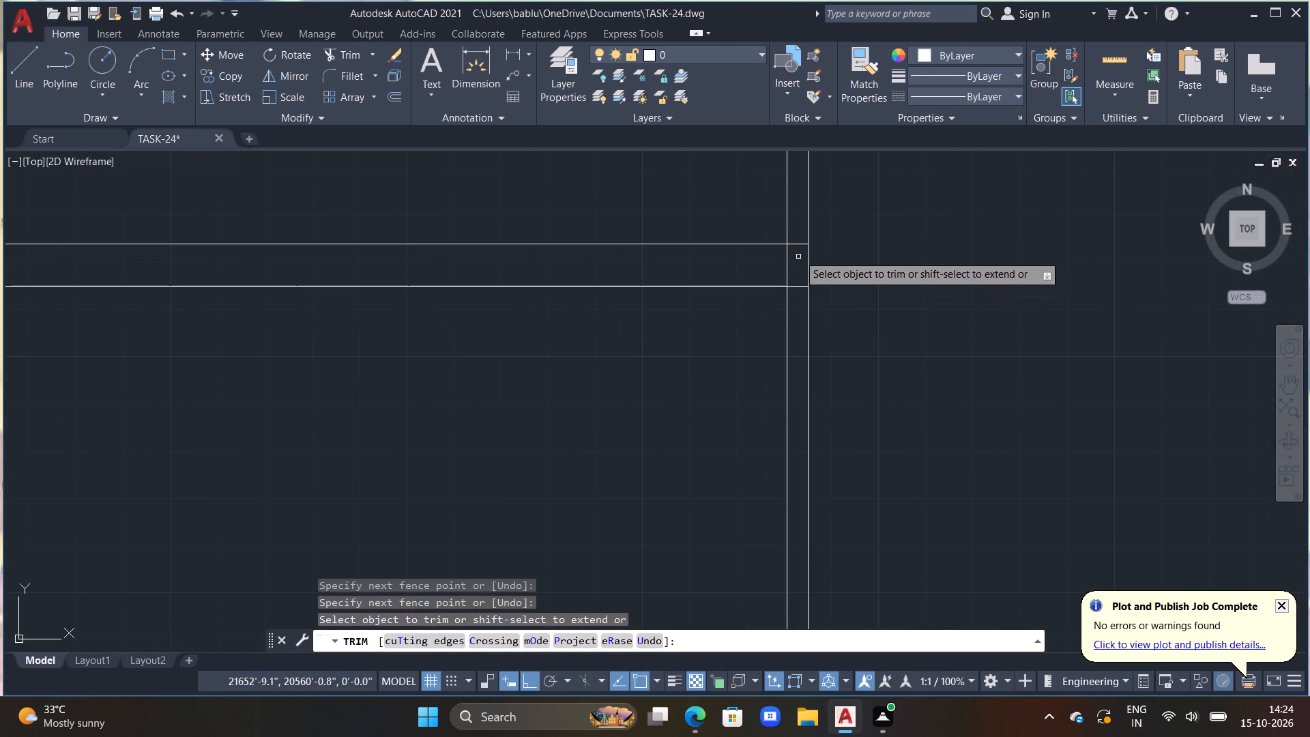
pyautogui.moveTo(798, 231); pyautogui.dragTo(769, 268)
# Trim away the outer vertical line on each side of the top recess, above the recessed wall.
pyautogui.scroll(-2, 785, 265)
pyautogui.moveTo(808, 319); pyautogui.dragTo(819, 298, button='middle')
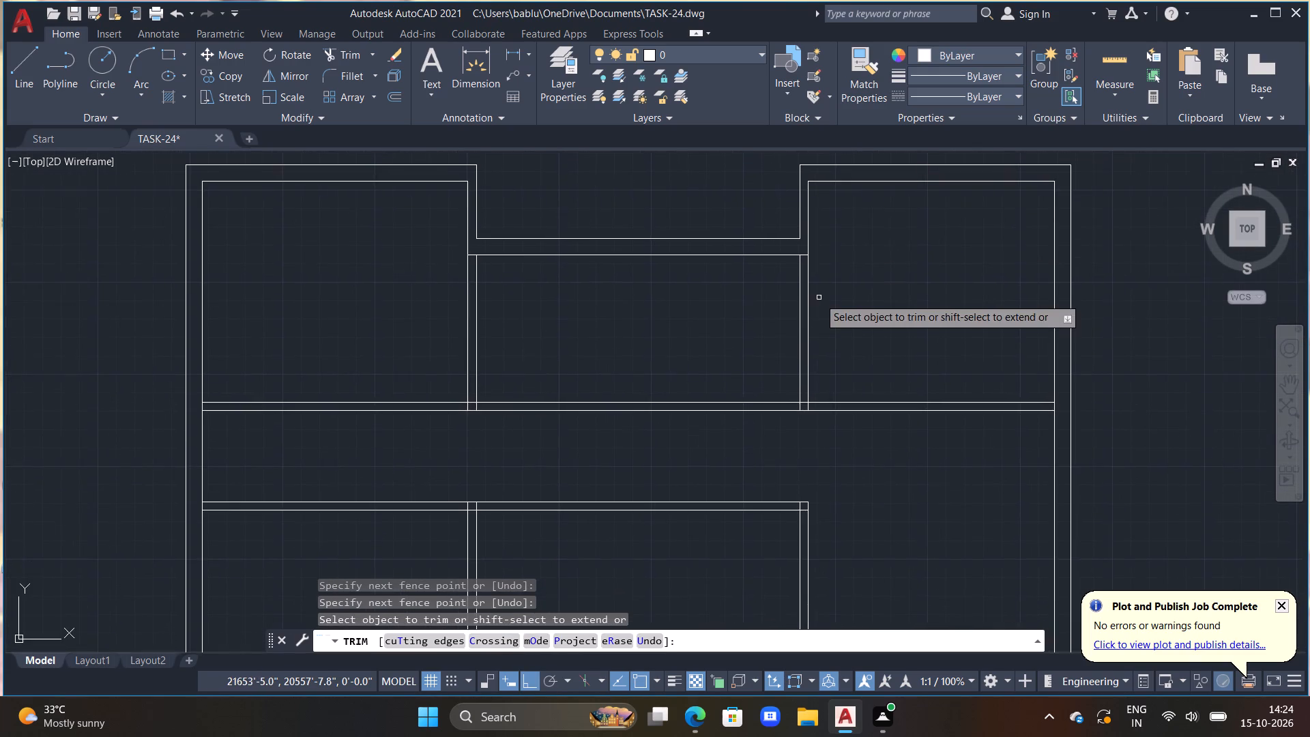
pyautogui.scroll(2, 817, 293)
pyautogui.scroll(-2, 805, 275)
pyautogui.moveTo(817, 248); pyautogui.dragTo(823, 287, button='middle')
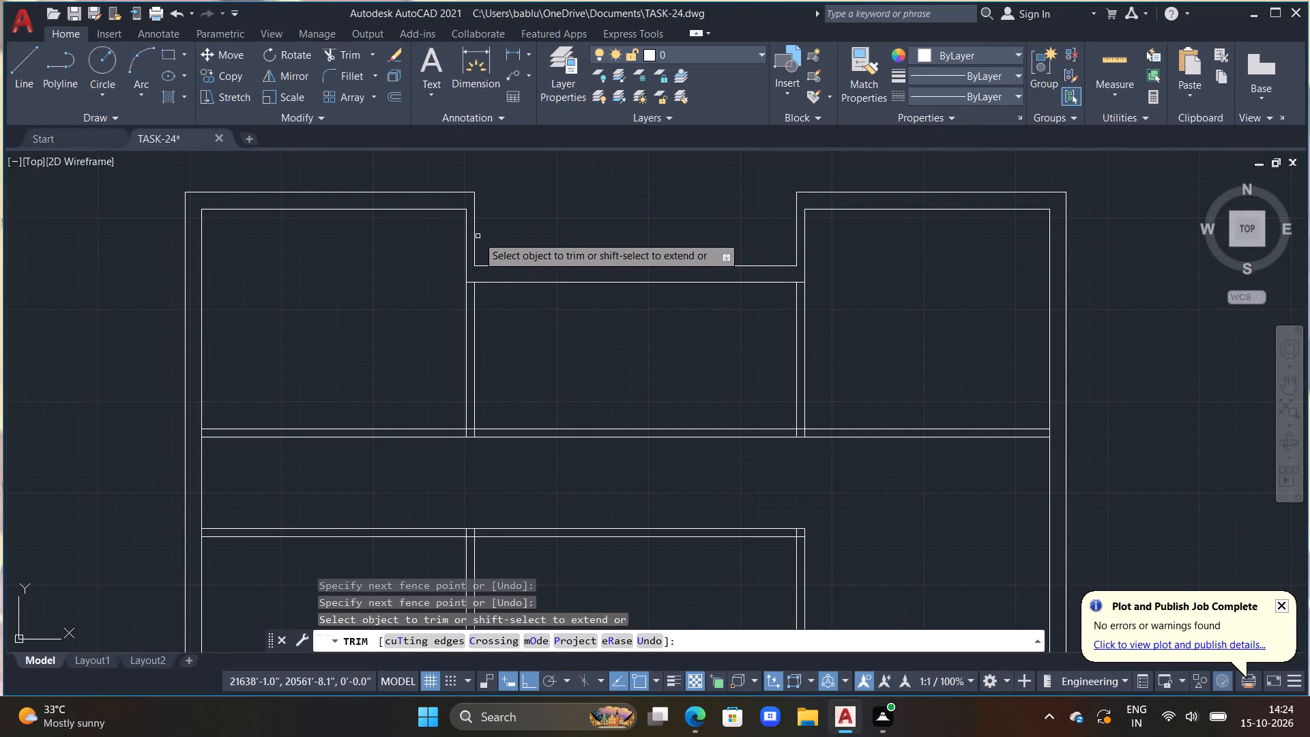
pyautogui.click(474, 234)
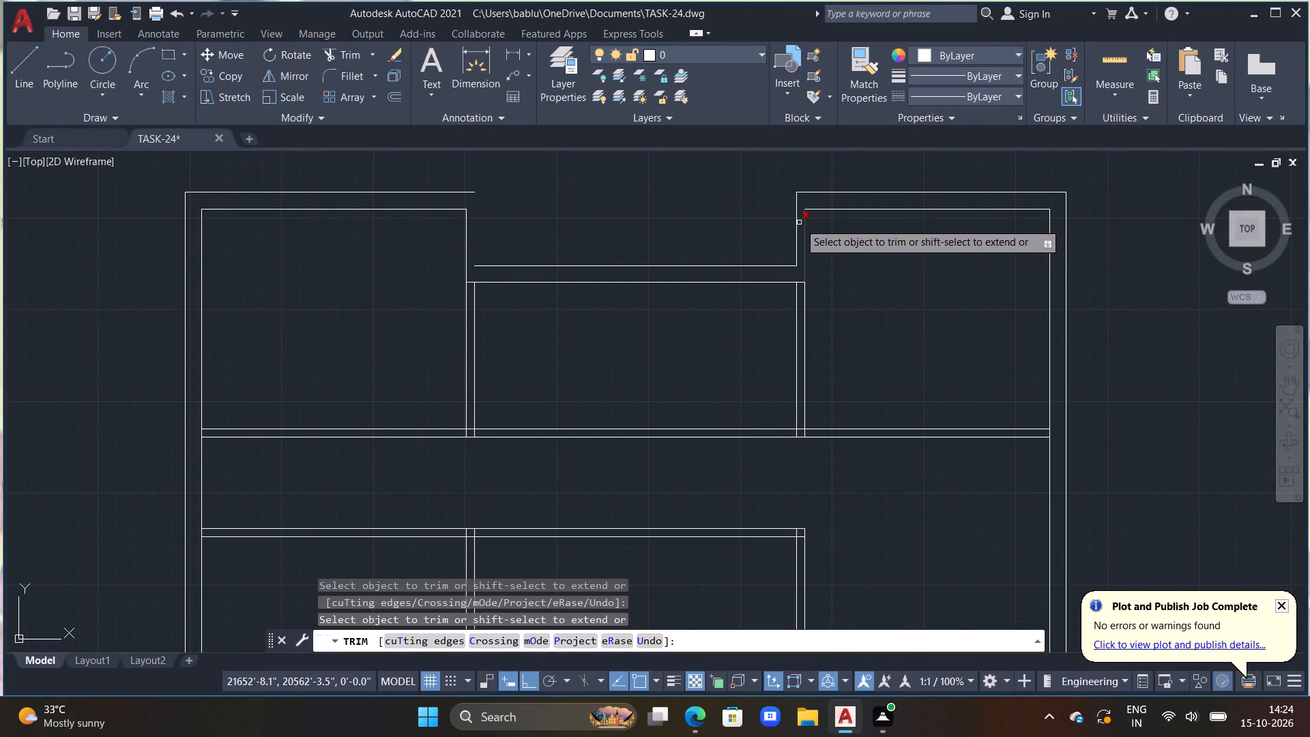
pyautogui.click(795, 220)
pyautogui.press('Escape')
# Offset the two upper side rooms' inner wall lines beside the recess 9" toward the middle of the recess.
pyautogui.press('o')
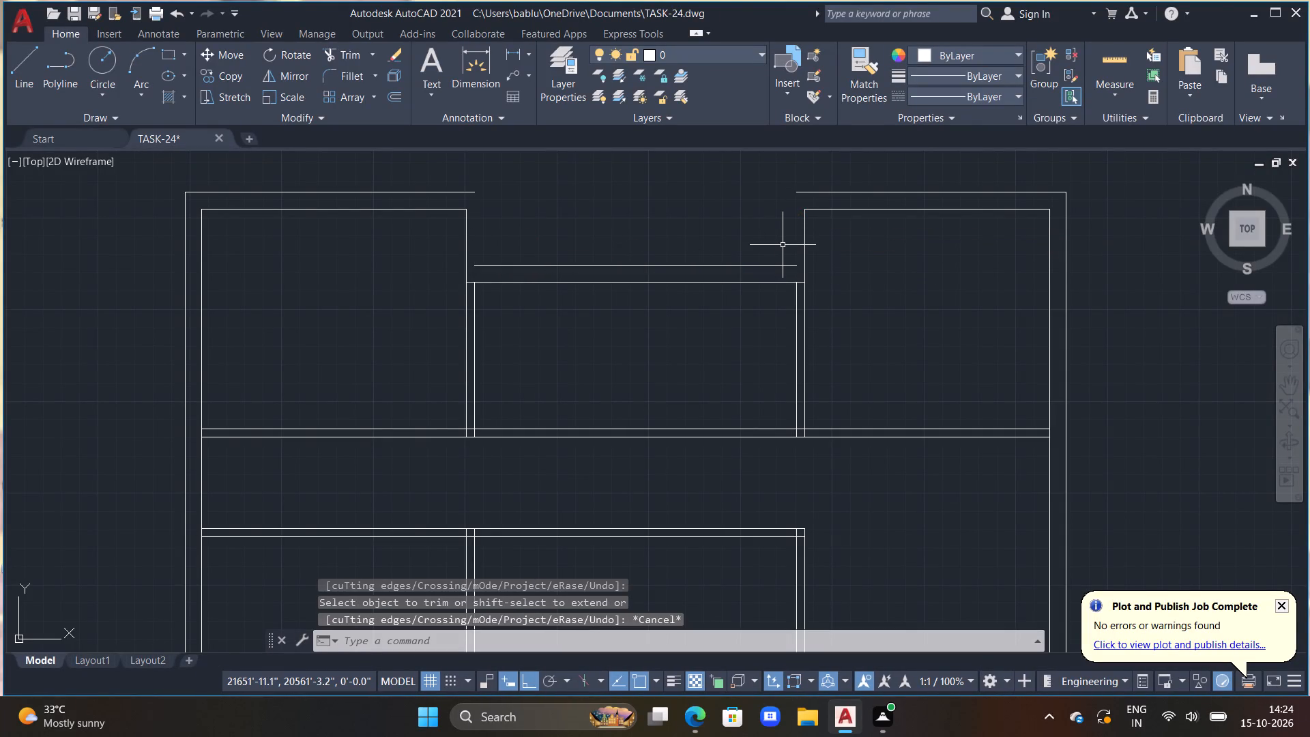
pyautogui.press('f')
pyautogui.press('f')
pyautogui.press('space')
pyautogui.write('9"')
pyautogui.press('Return')
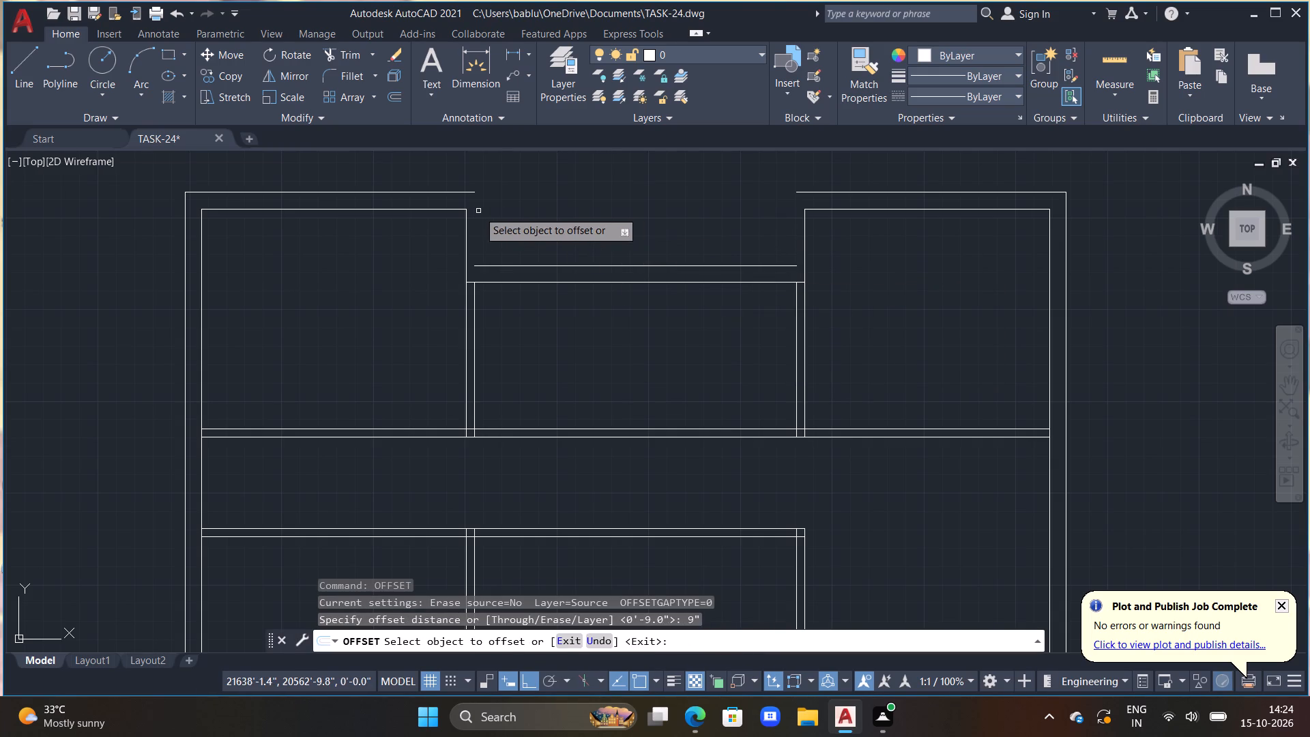
pyautogui.click(465, 231)
pyautogui.click(511, 232)
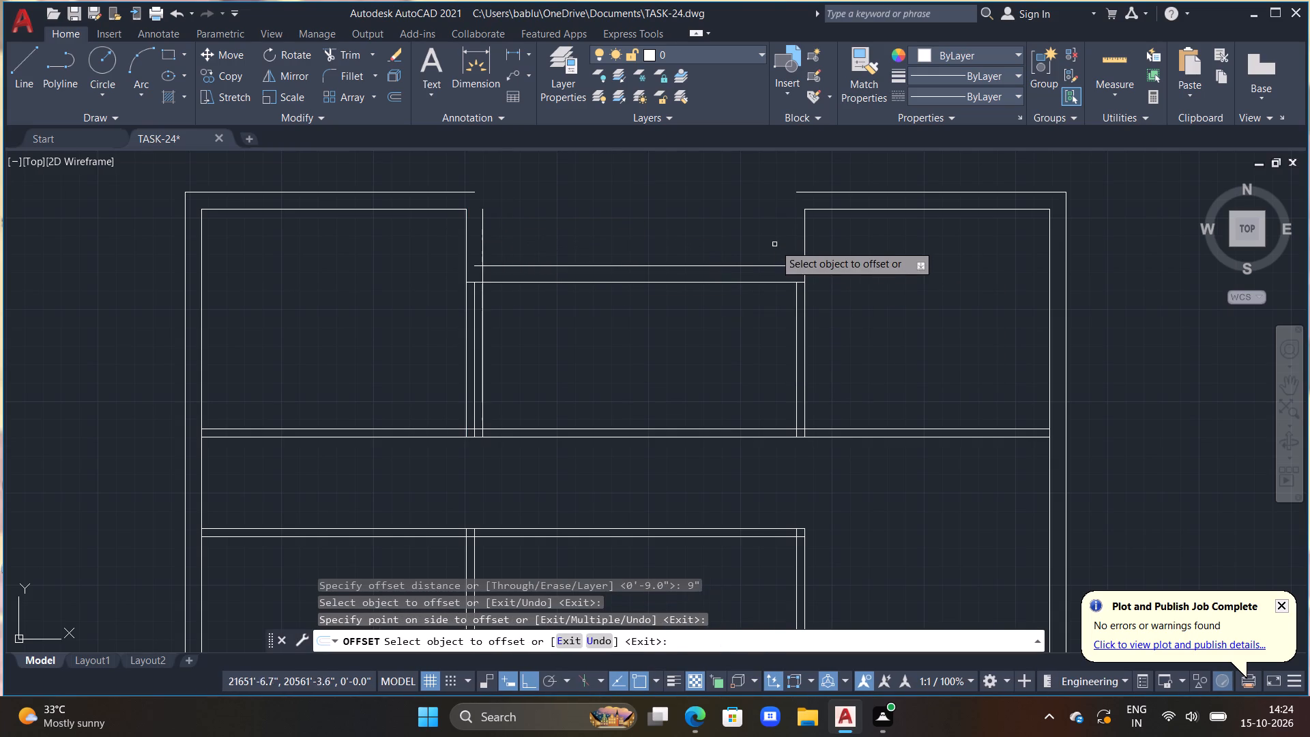
pyautogui.click(805, 233)
pyautogui.click(756, 230)
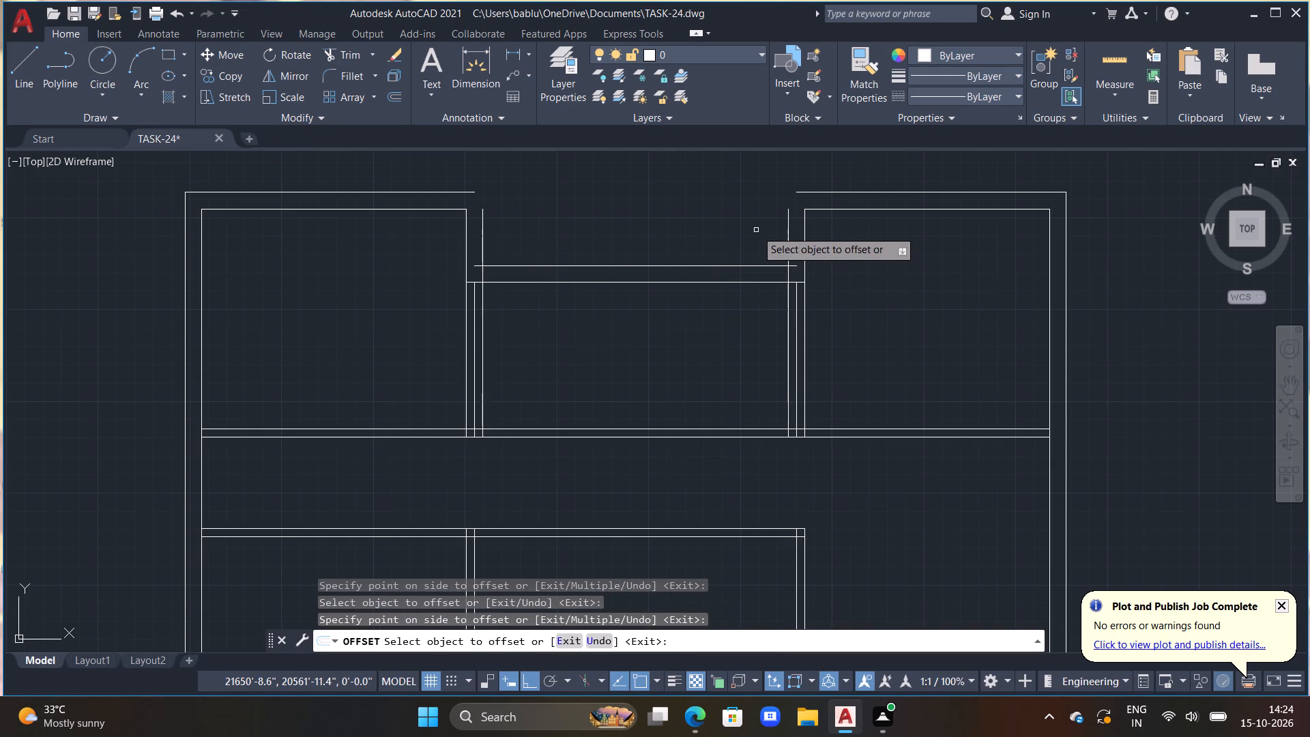
pyautogui.press('Escape')
# Draw lines closing the upper-left room's outer corner between the top wall's outer line and the offset recess-side line.
pyautogui.press('l')
pyautogui.press('space')
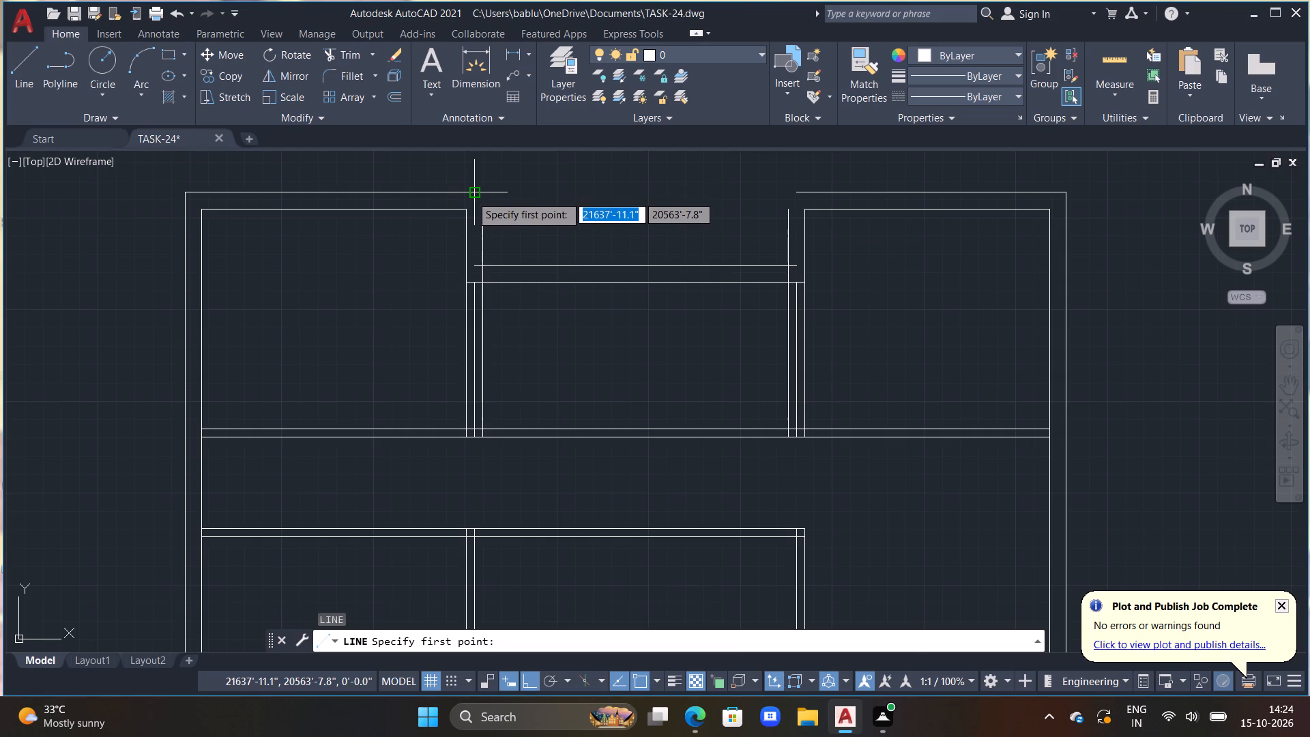
pyautogui.click(471, 195)
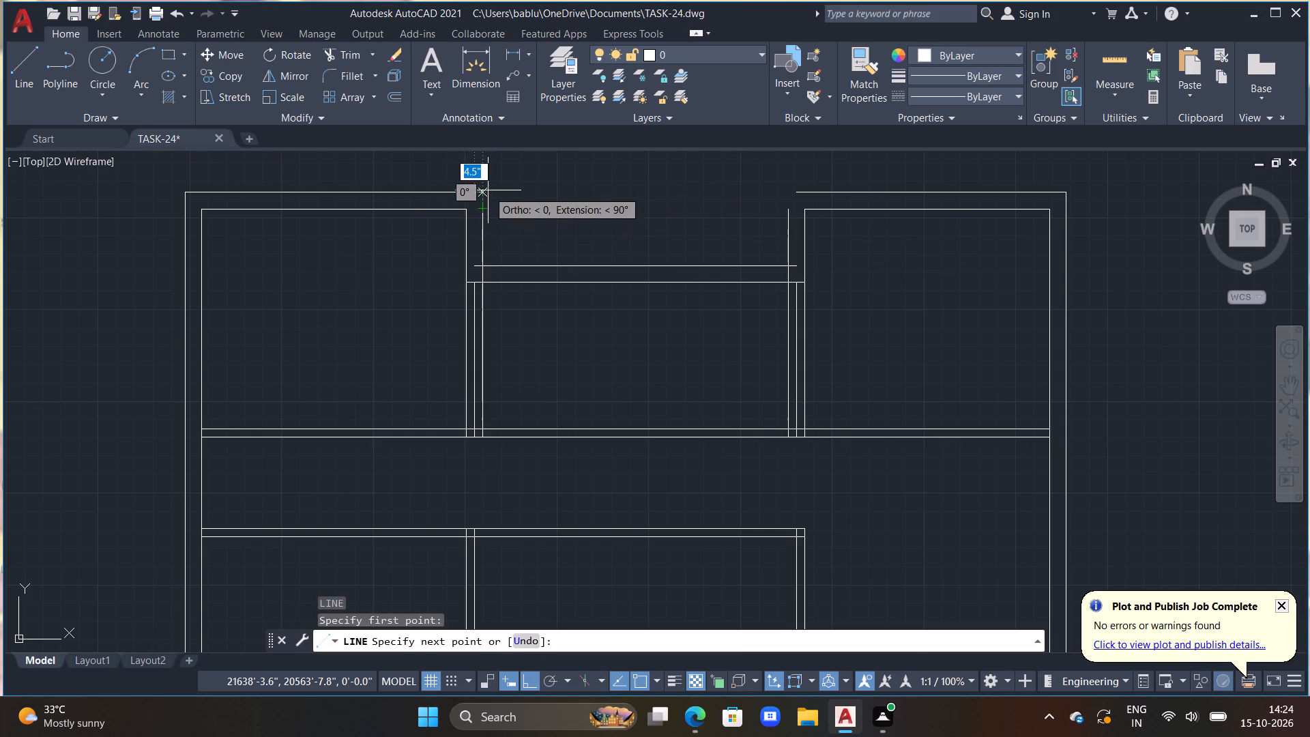
pyautogui.click(488, 190)
pyautogui.click(482, 211)
pyautogui.press('Escape')
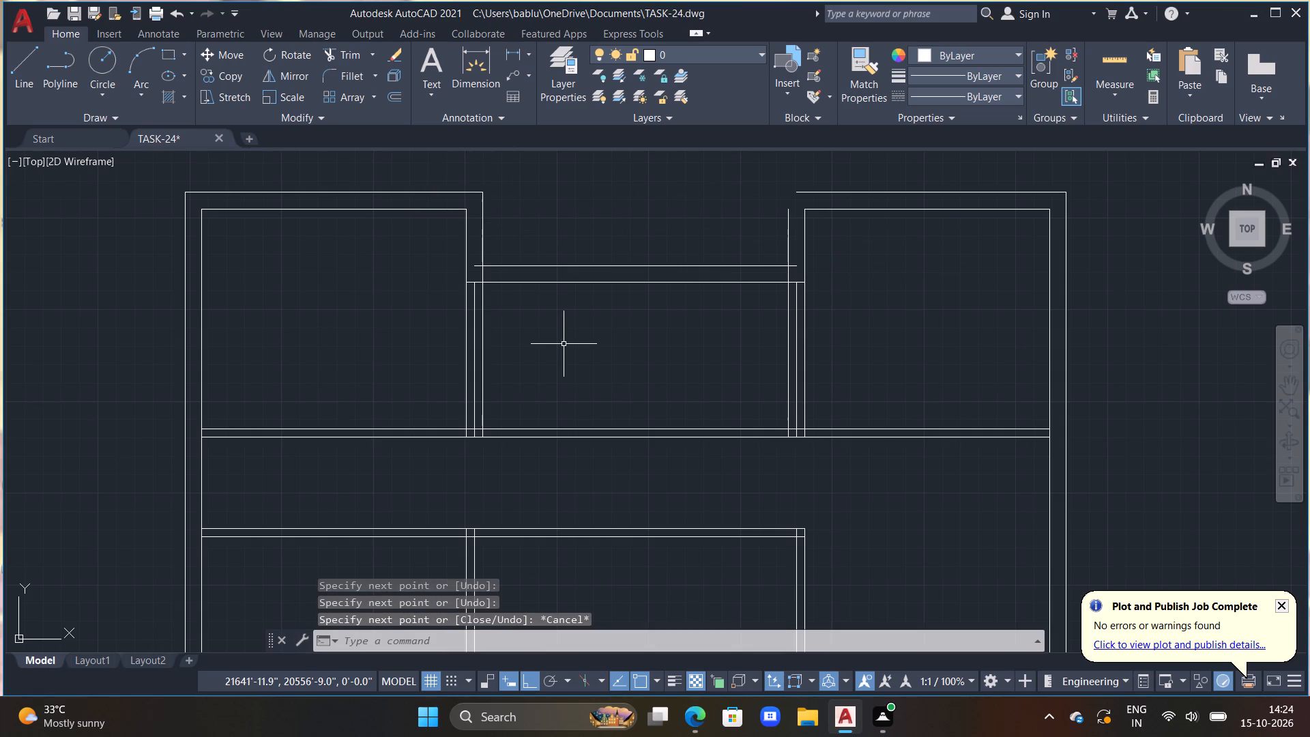
# Draw lines closing the upper-right room's outer corner between the offset recess-side line and the top wall's outer line.
pyautogui.press('l')
pyautogui.press('space')
pyautogui.click(789, 210)
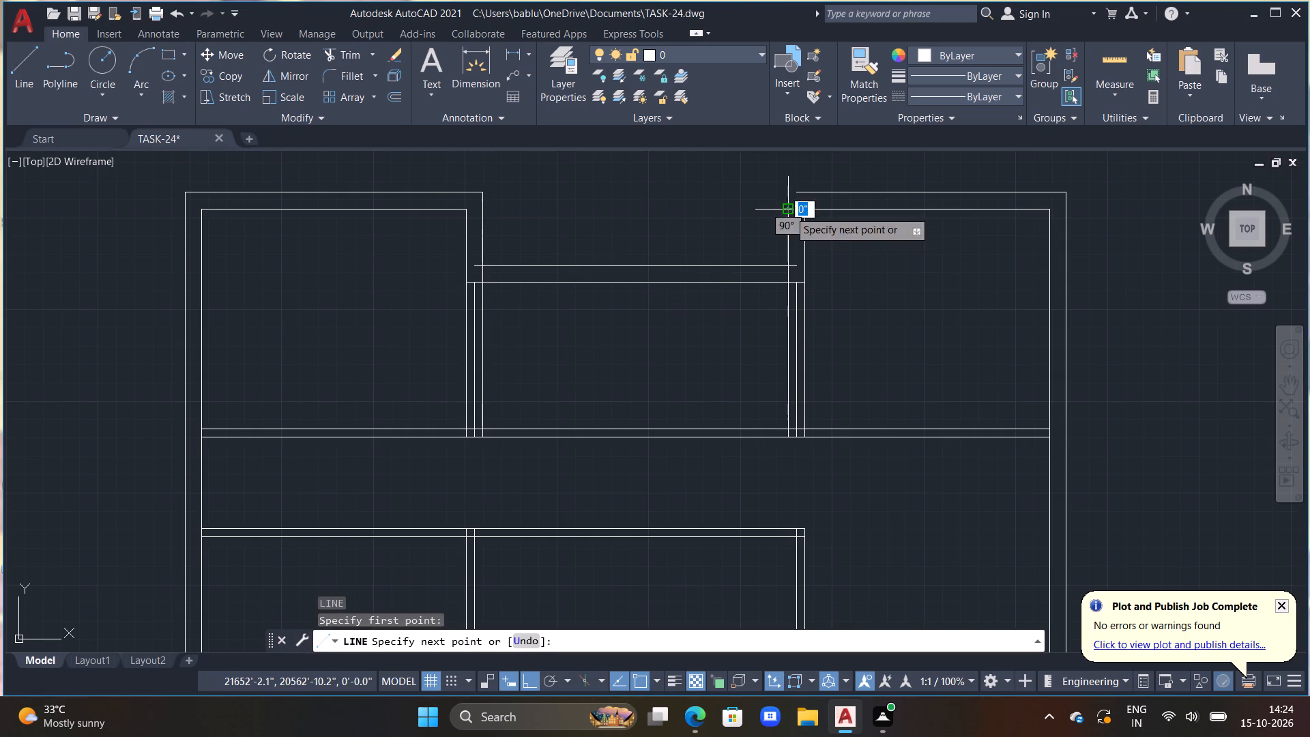
pyautogui.click(787, 191)
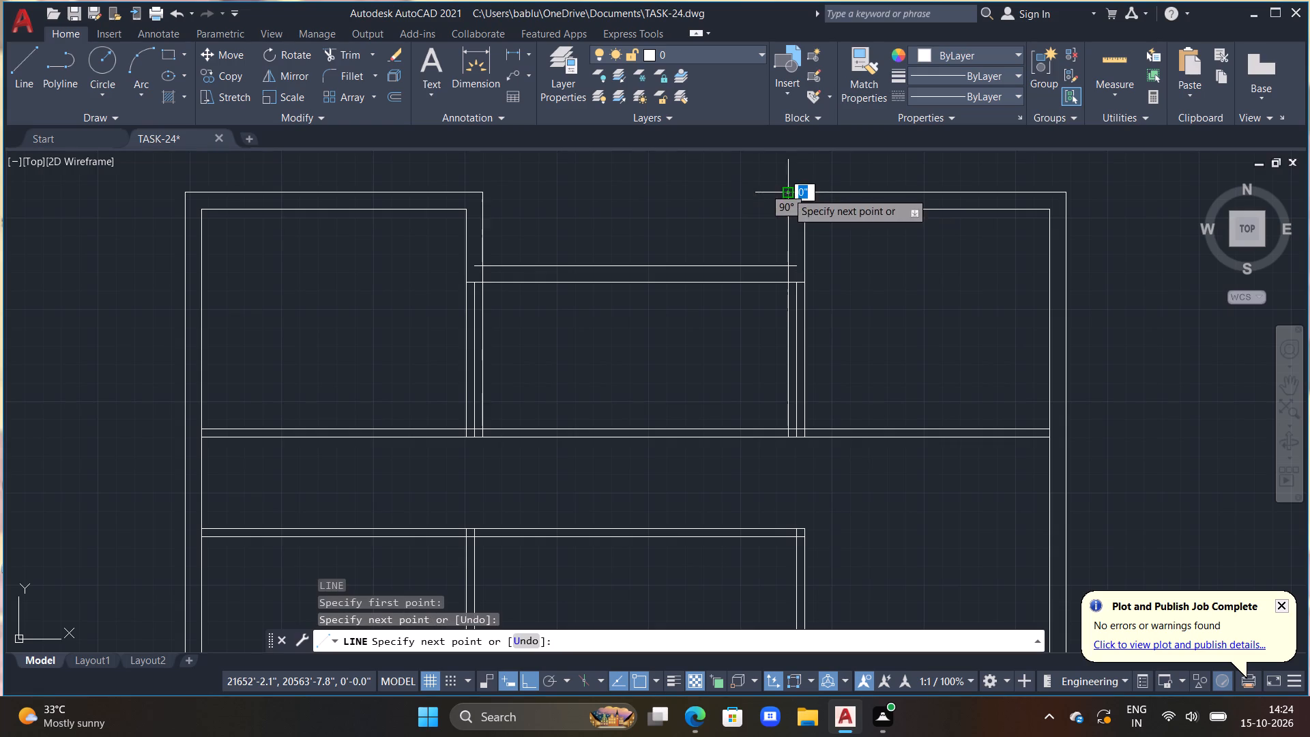
pyautogui.click(798, 192)
pyautogui.press('Escape')
pyautogui.scroll(-1, 728, 241)
pyautogui.moveTo(726, 250); pyautogui.dragTo(738, 249, button='middle')
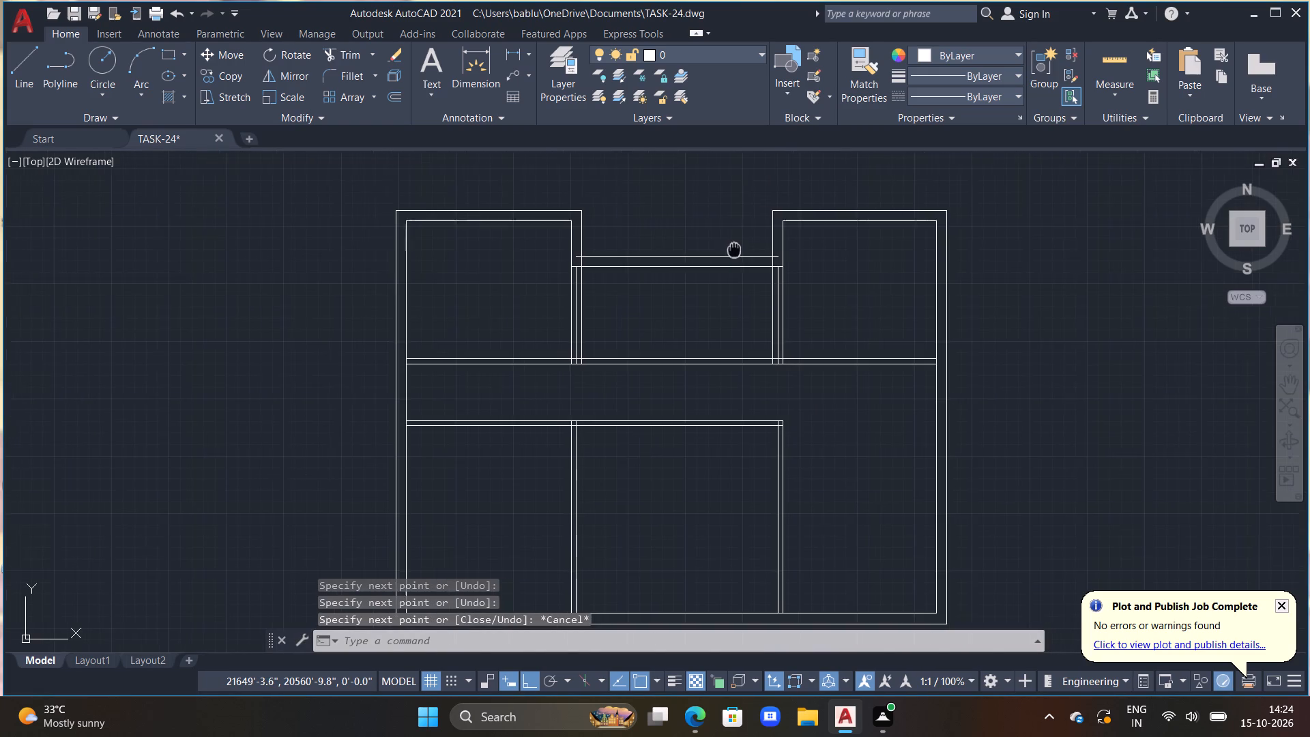
# Trim away the two extra vertical offset lines below the recessed wall, down through the corridor's upper wall.
pyautogui.moveTo(738, 249); pyautogui.dragTo(764, 245, button='middle')
pyautogui.scroll(1, 761, 245)
pyautogui.press('t')
pyautogui.press('r')
pyautogui.press('space')
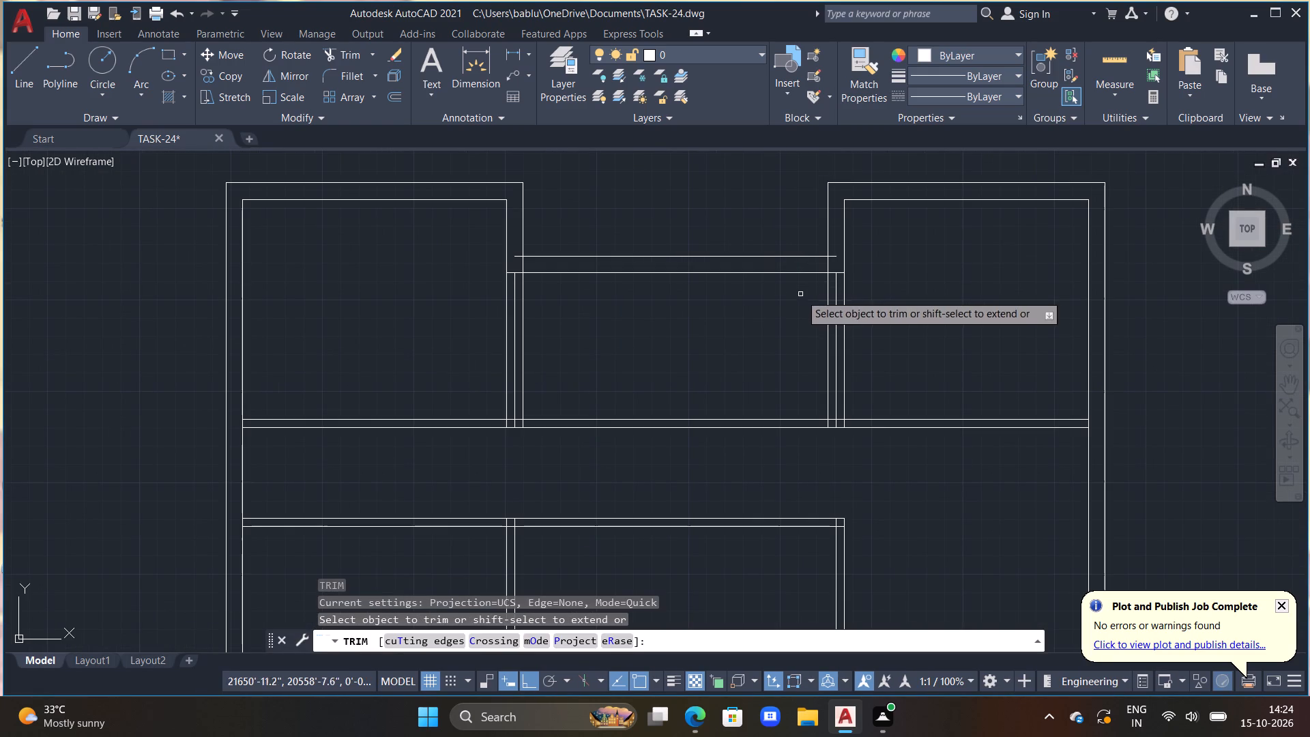
pyautogui.click(826, 315)
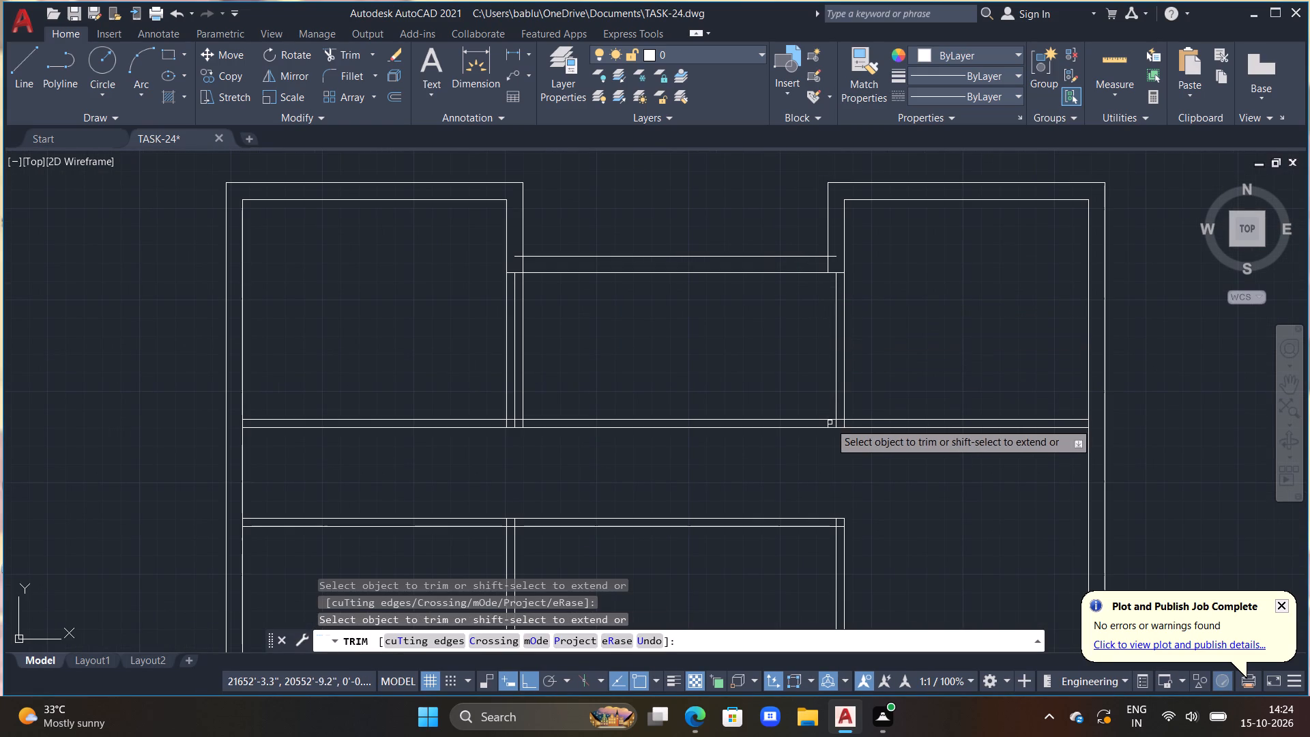
pyautogui.click(830, 424)
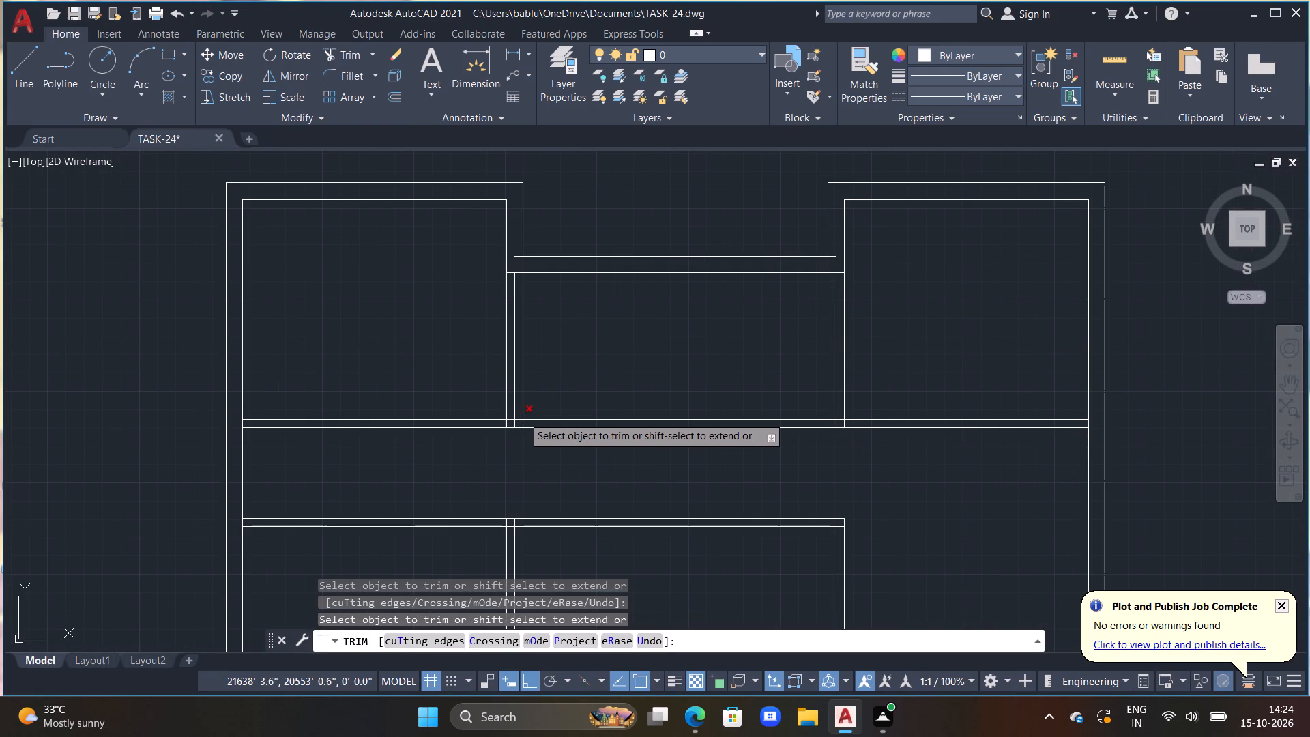
pyautogui.click(523, 422)
pyautogui.click(523, 401)
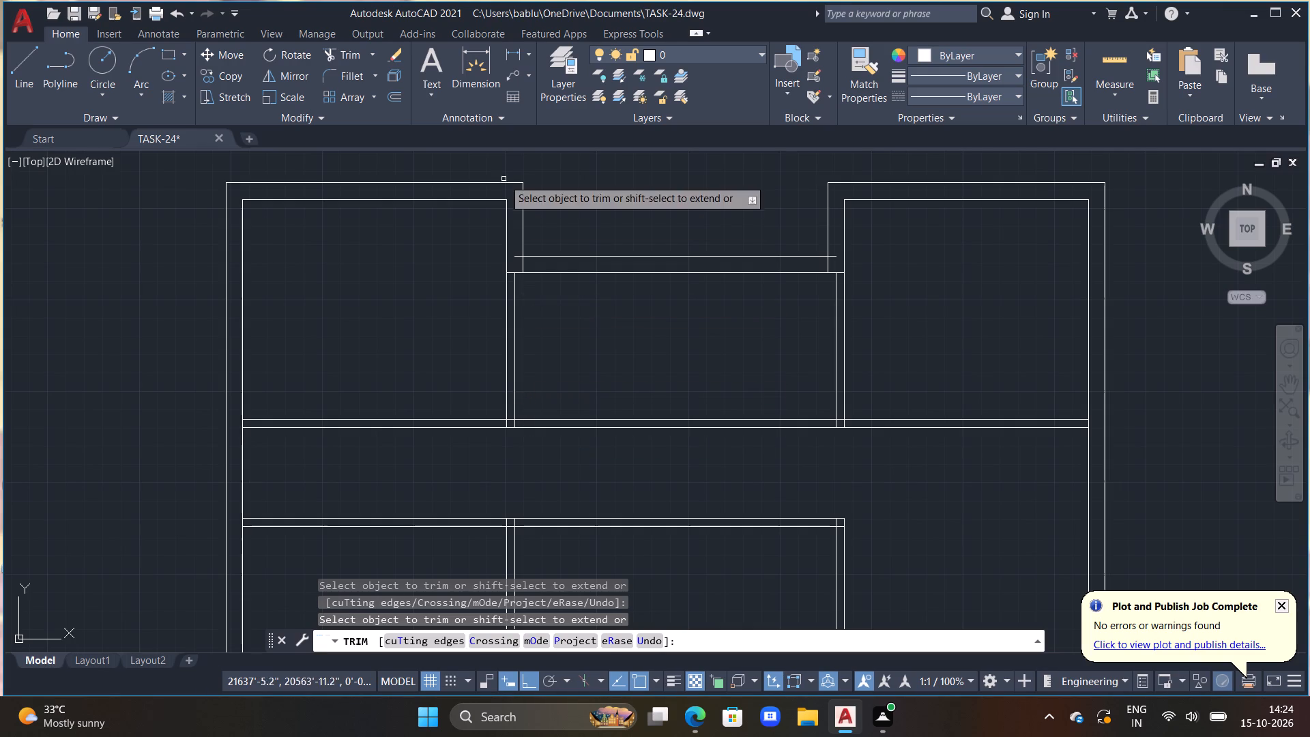
# Trim the overlapping line ends where the recess side walls meet the recessed wall's outer line to form clean corners.
pyautogui.click(520, 257)
pyautogui.click(521, 263)
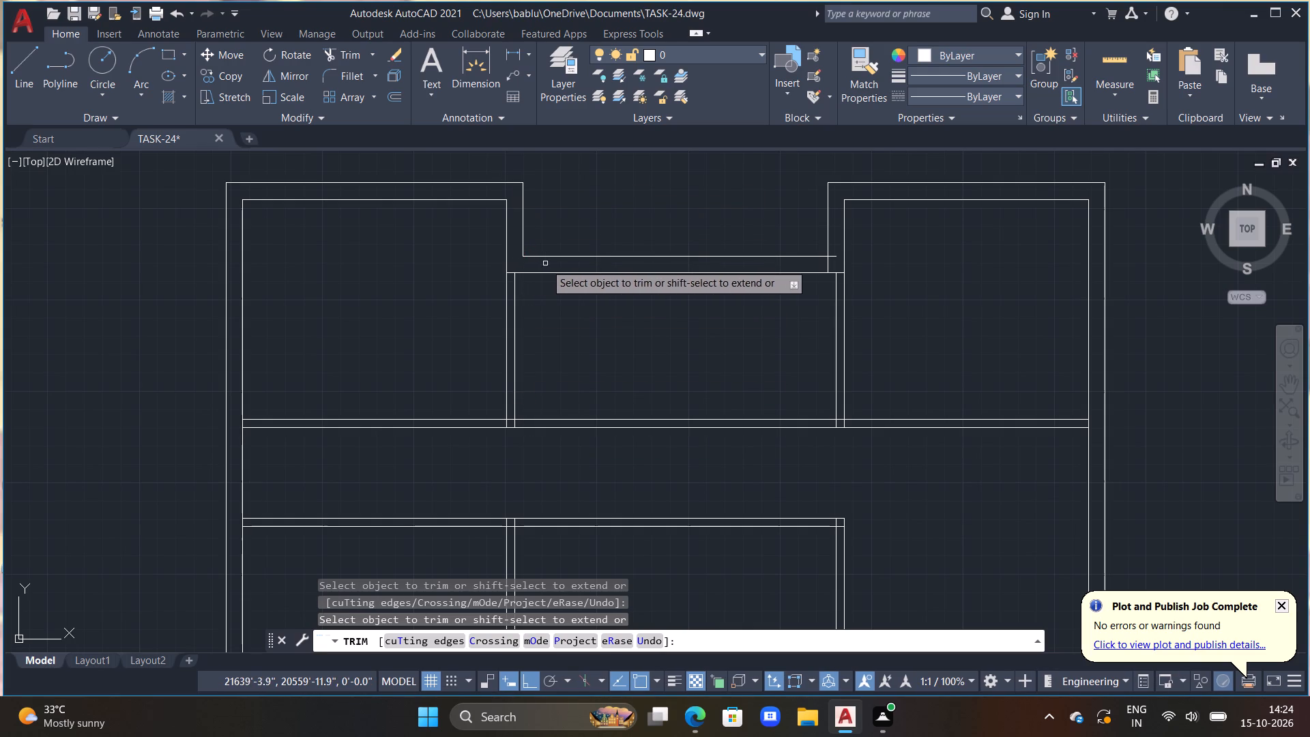
pyautogui.click(825, 265)
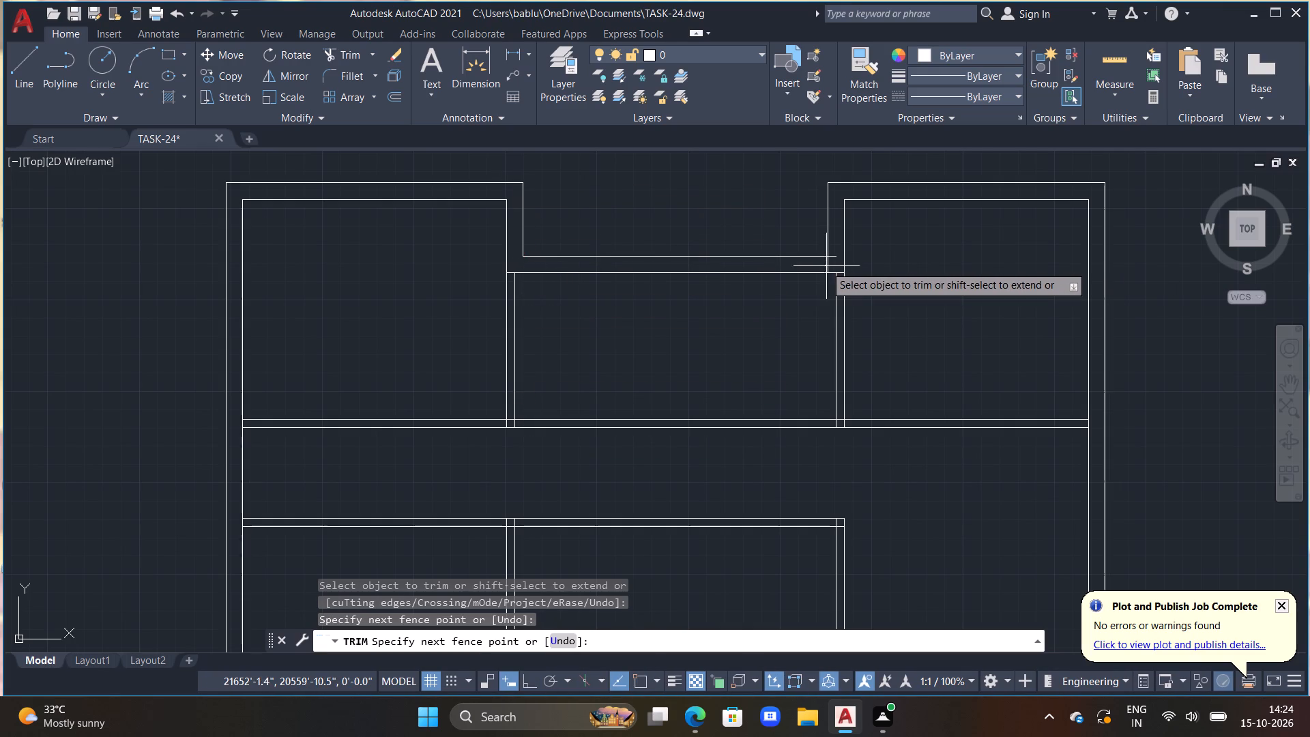
pyautogui.doubleClick(832, 257)
pyautogui.click(832, 251)
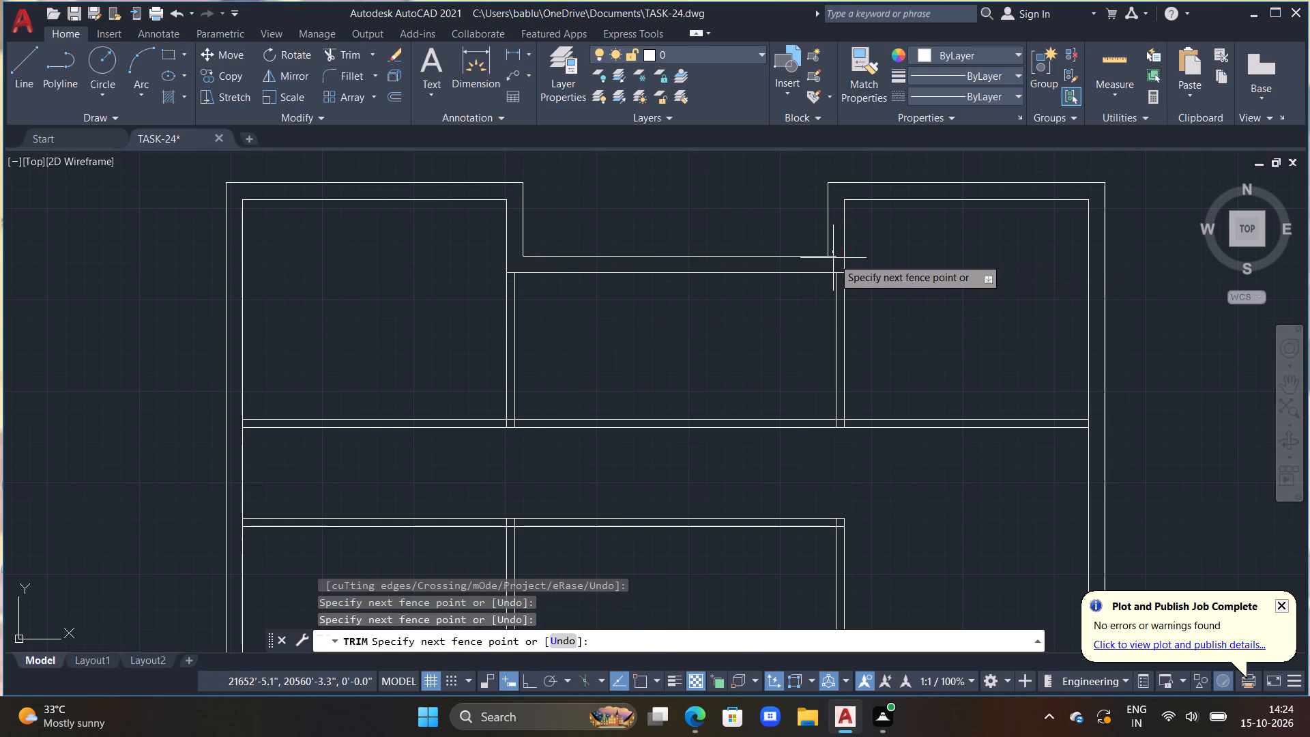
pyautogui.click(832, 258)
# Trim the ends of the recessed wall's inner line that cross the two upper partitions.
pyautogui.moveTo(599, 364); pyautogui.dragTo(599, 320, button='middle')
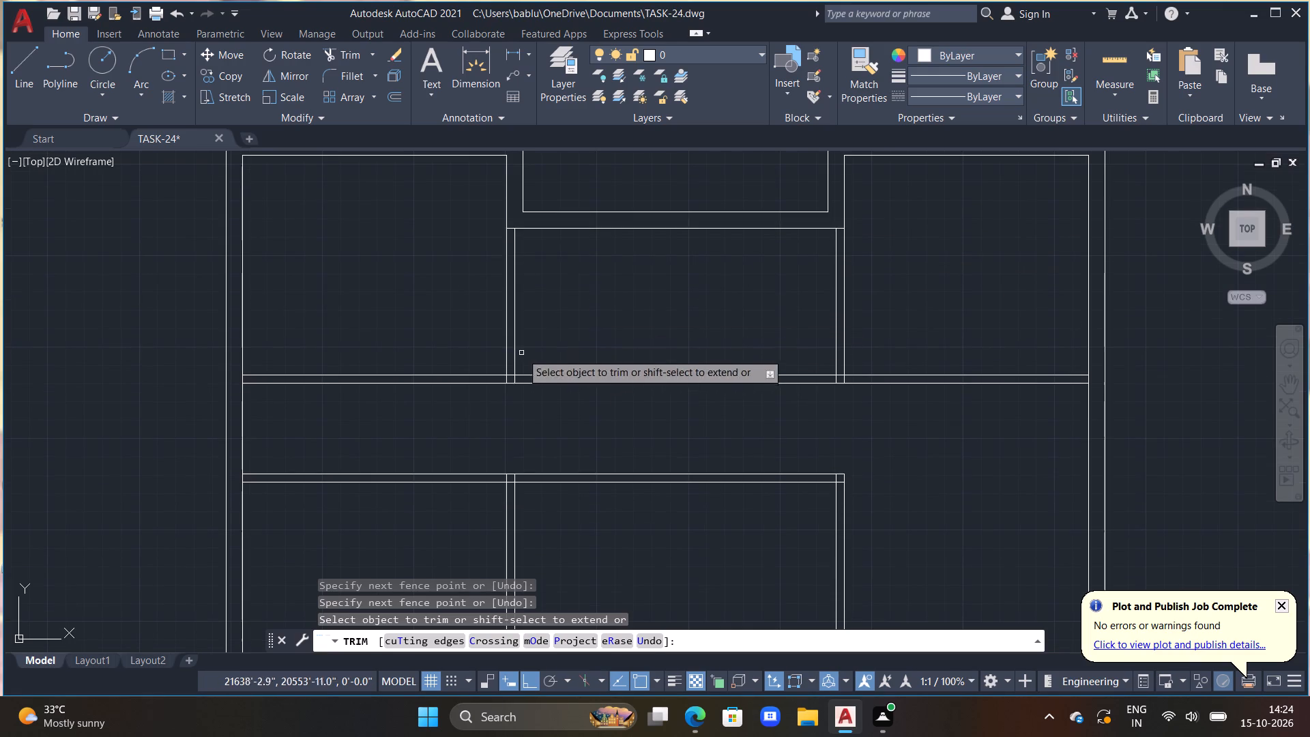
pyautogui.moveTo(506, 353); pyautogui.dragTo(617, 330, button='middle')
pyautogui.moveTo(713, 288); pyautogui.dragTo(640, 263, button='middle')
pyautogui.moveTo(666, 249); pyautogui.dragTo(679, 291, button='middle')
pyautogui.scroll(1, 679, 291)
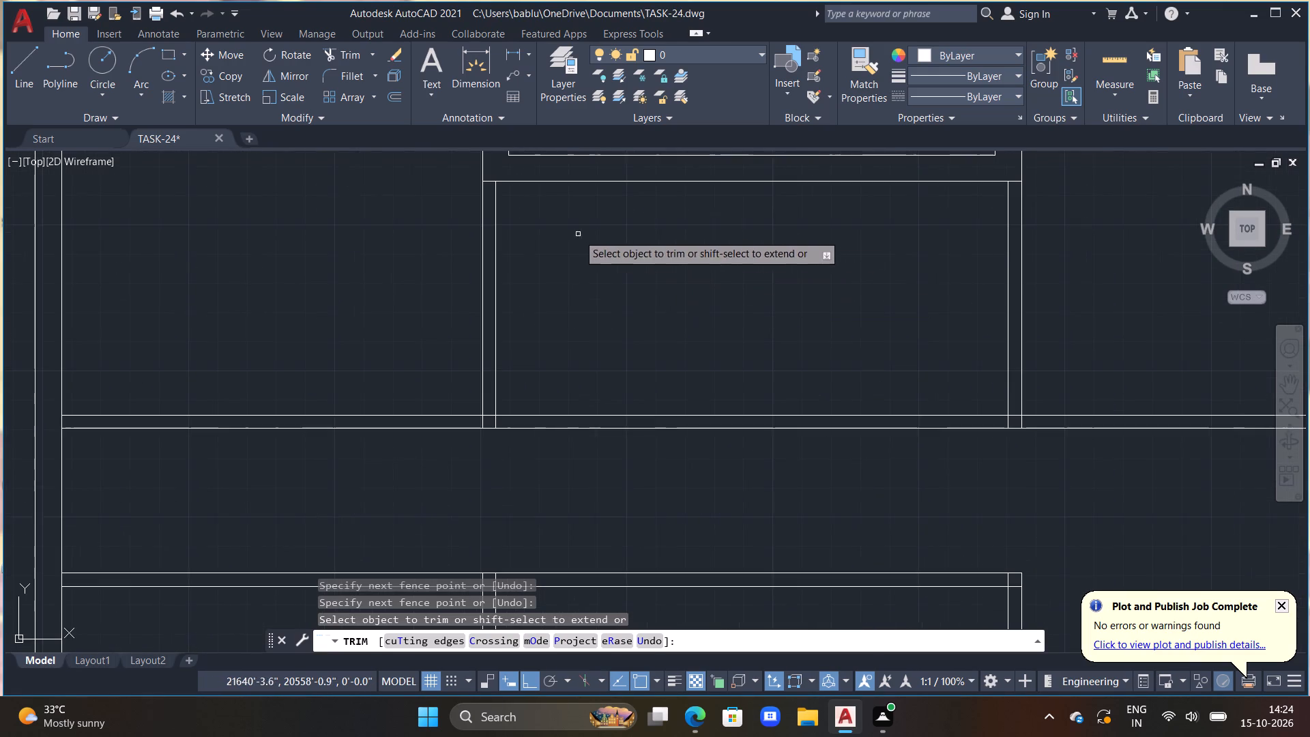
pyautogui.moveTo(579, 236); pyautogui.dragTo(612, 313, button='middle')
pyautogui.scroll(2, 511, 262)
pyautogui.moveTo(536, 247); pyautogui.dragTo(536, 281)
pyautogui.scroll(-3, 542, 271)
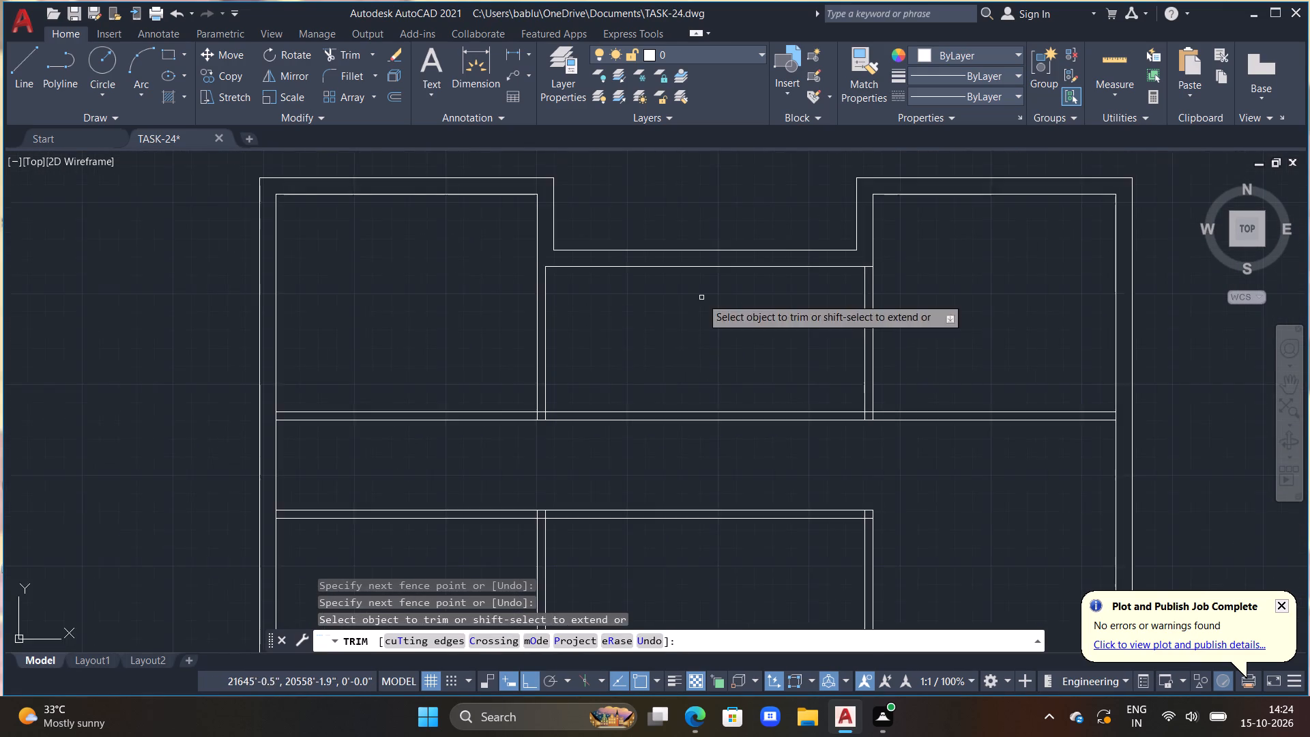
pyautogui.moveTo(703, 298); pyautogui.dragTo(484, 306, button='middle')
pyautogui.scroll(1, 680, 300)
pyautogui.scroll(2, 783, 265)
pyautogui.moveTo(742, 237); pyautogui.dragTo(744, 271)
pyautogui.scroll(-3, 740, 257)
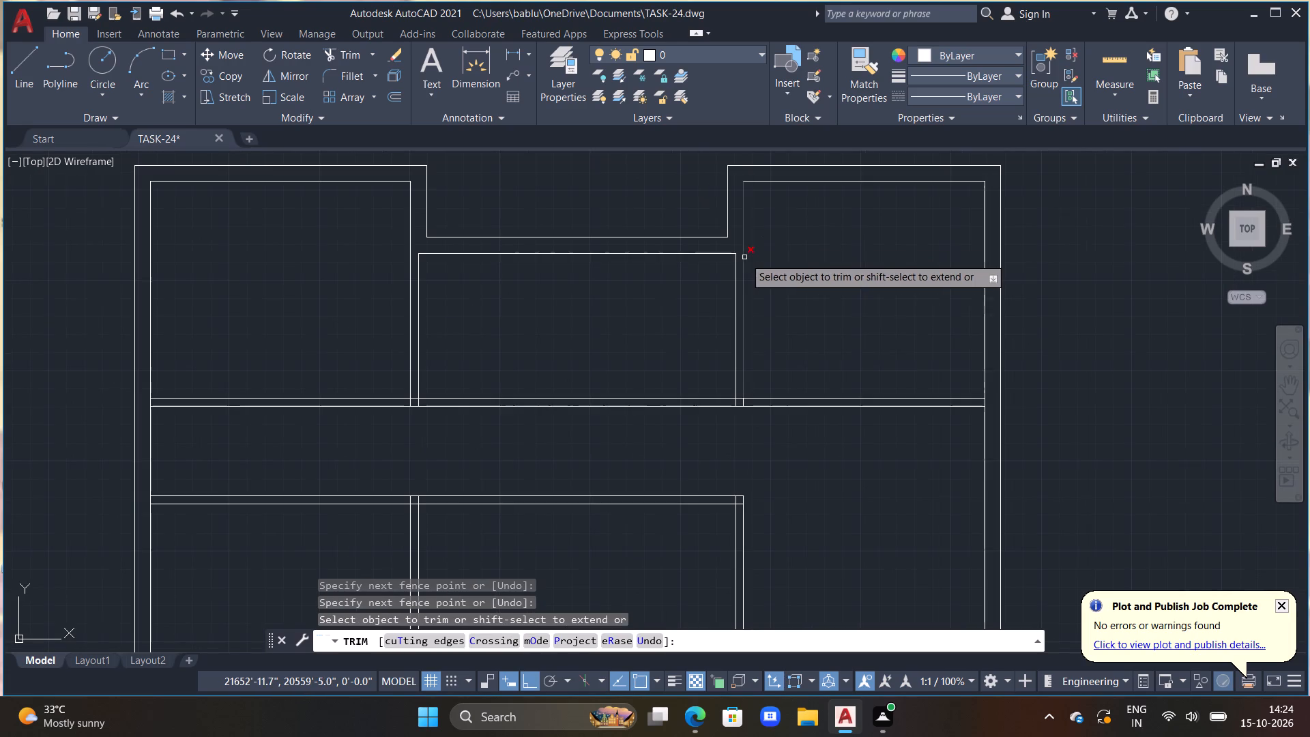
pyautogui.moveTo(632, 326); pyautogui.dragTo(632, 288, button='middle')
pyautogui.moveTo(497, 399); pyautogui.dragTo(557, 399, button='middle')
pyautogui.press('Escape')
pyautogui.press('Escape')
pyautogui.press('Escape')
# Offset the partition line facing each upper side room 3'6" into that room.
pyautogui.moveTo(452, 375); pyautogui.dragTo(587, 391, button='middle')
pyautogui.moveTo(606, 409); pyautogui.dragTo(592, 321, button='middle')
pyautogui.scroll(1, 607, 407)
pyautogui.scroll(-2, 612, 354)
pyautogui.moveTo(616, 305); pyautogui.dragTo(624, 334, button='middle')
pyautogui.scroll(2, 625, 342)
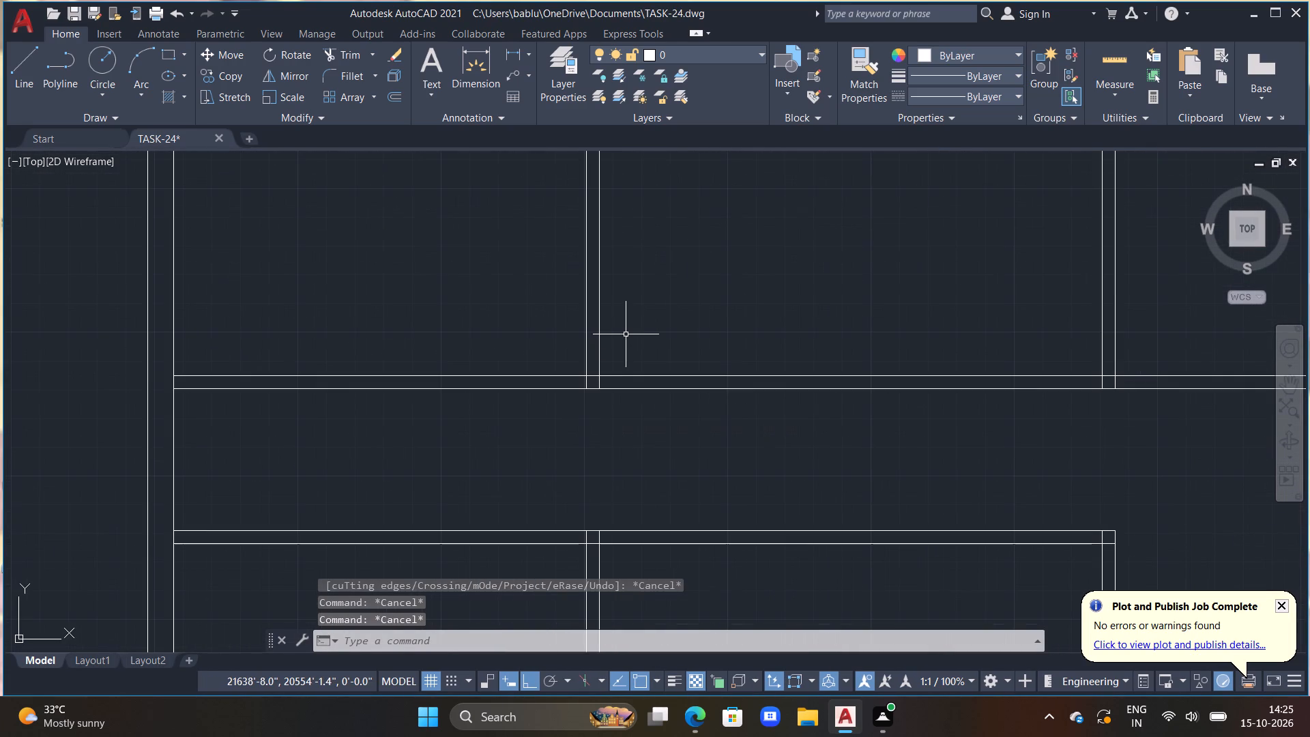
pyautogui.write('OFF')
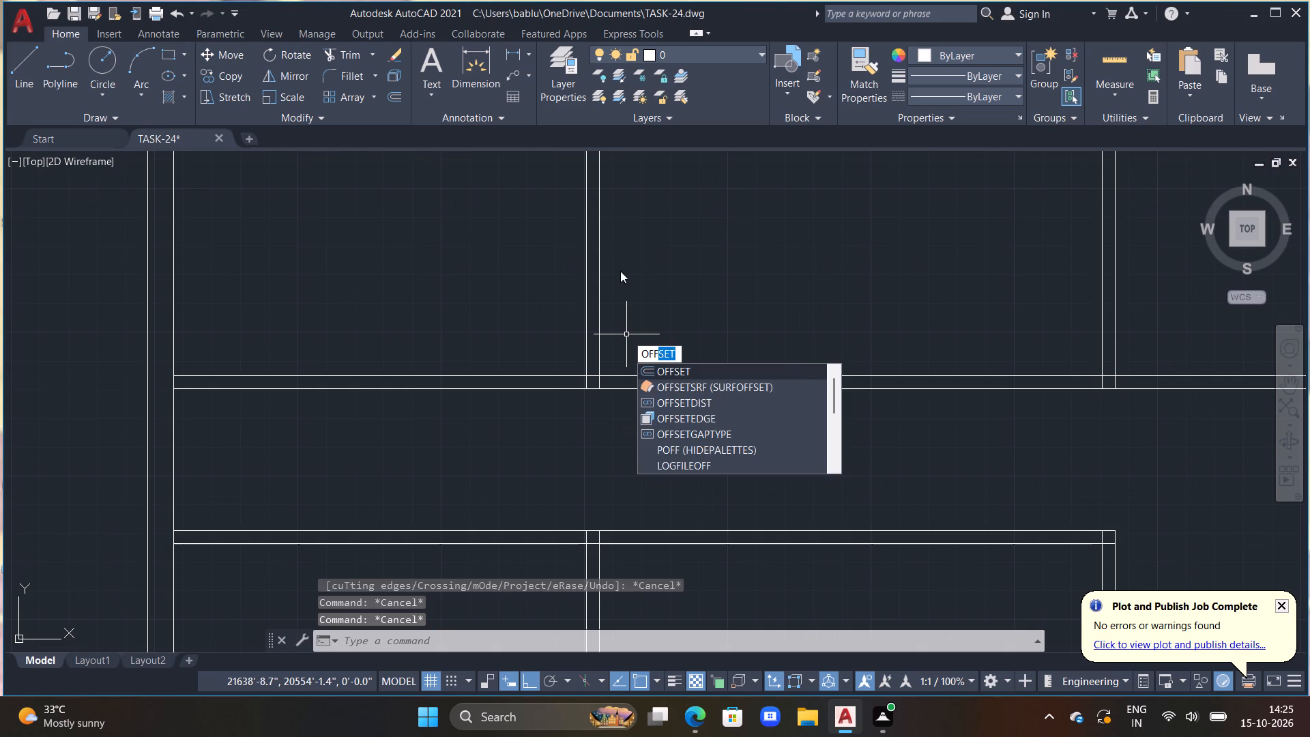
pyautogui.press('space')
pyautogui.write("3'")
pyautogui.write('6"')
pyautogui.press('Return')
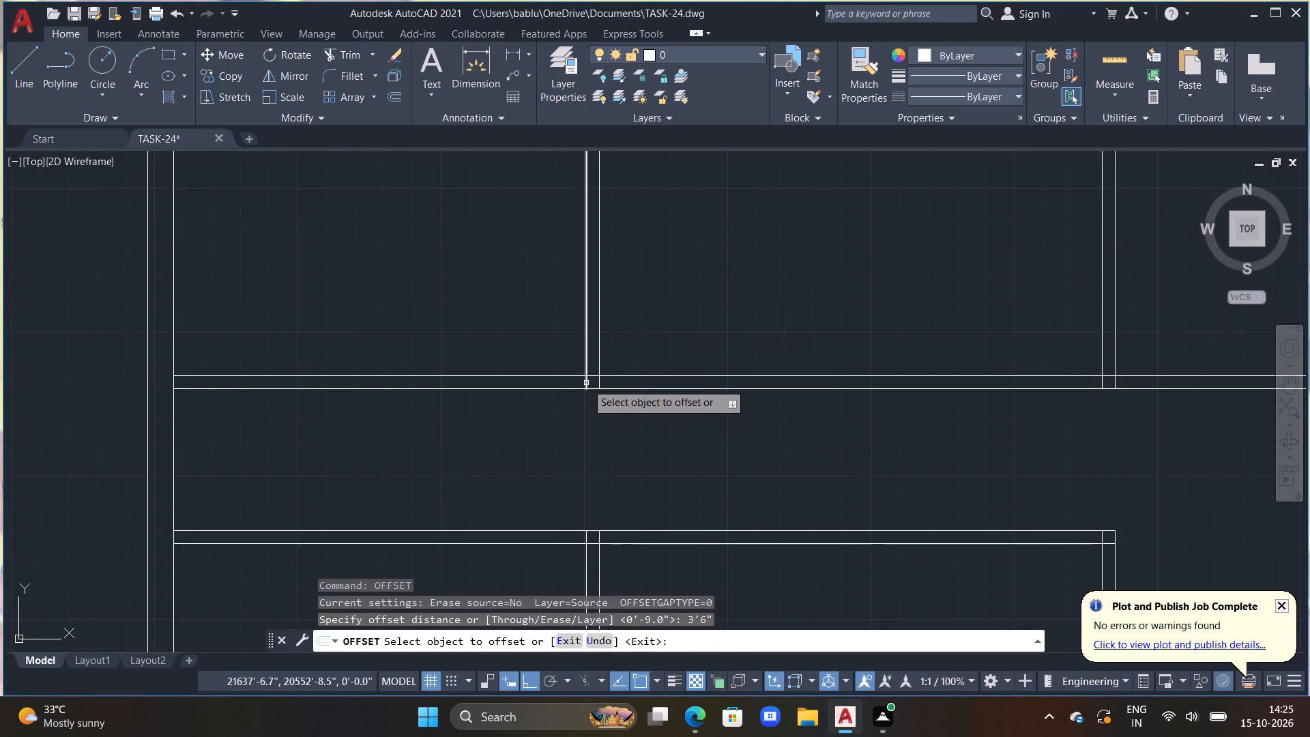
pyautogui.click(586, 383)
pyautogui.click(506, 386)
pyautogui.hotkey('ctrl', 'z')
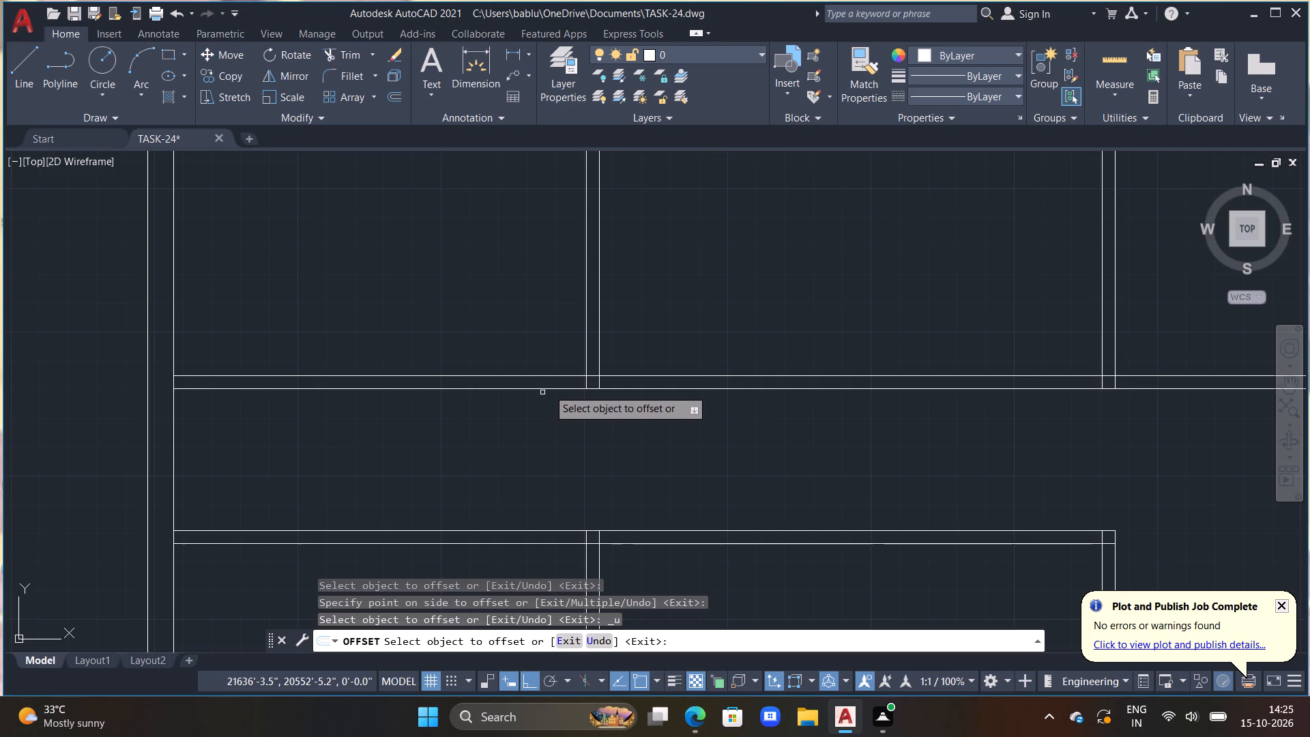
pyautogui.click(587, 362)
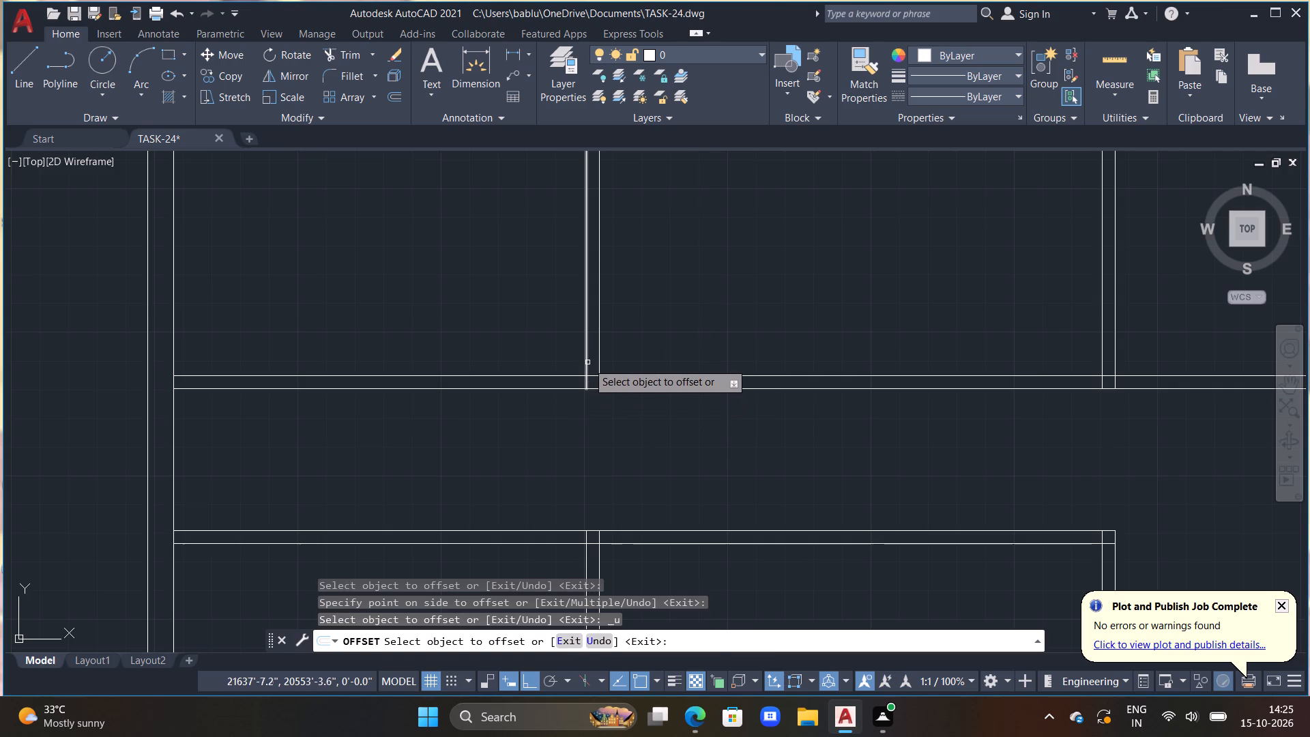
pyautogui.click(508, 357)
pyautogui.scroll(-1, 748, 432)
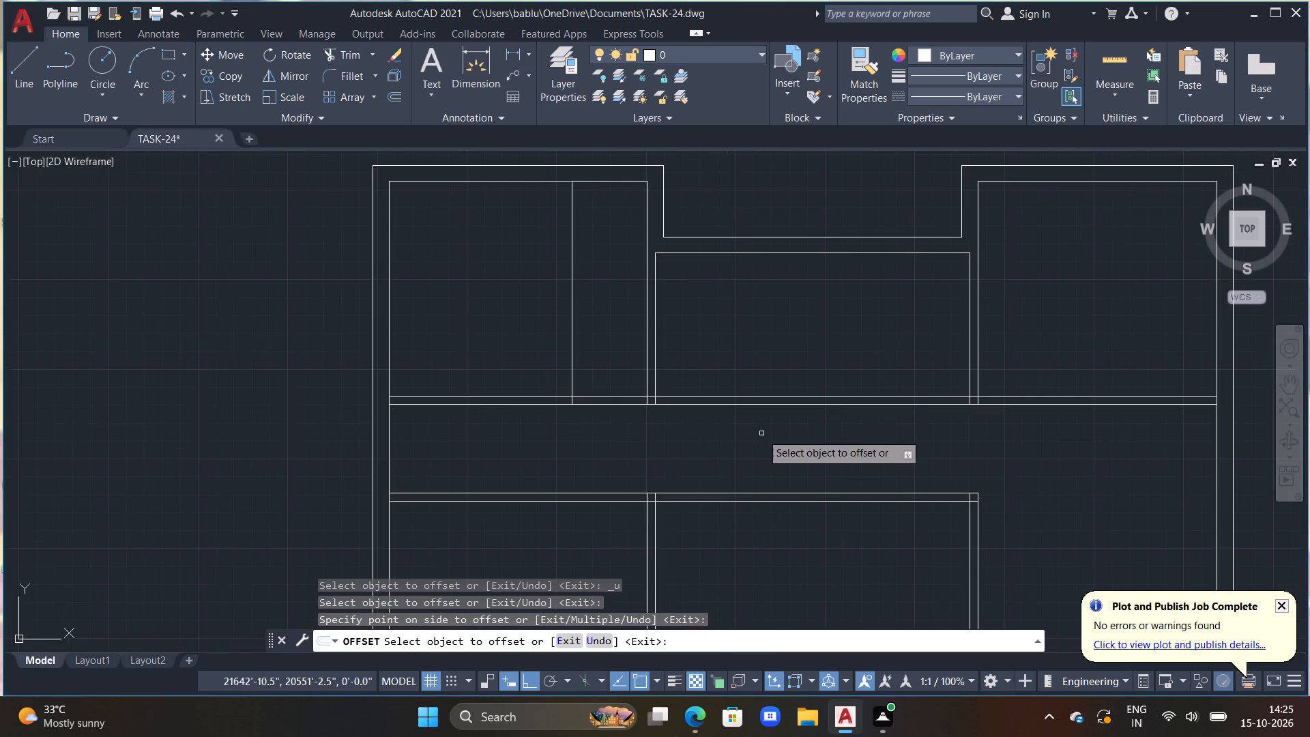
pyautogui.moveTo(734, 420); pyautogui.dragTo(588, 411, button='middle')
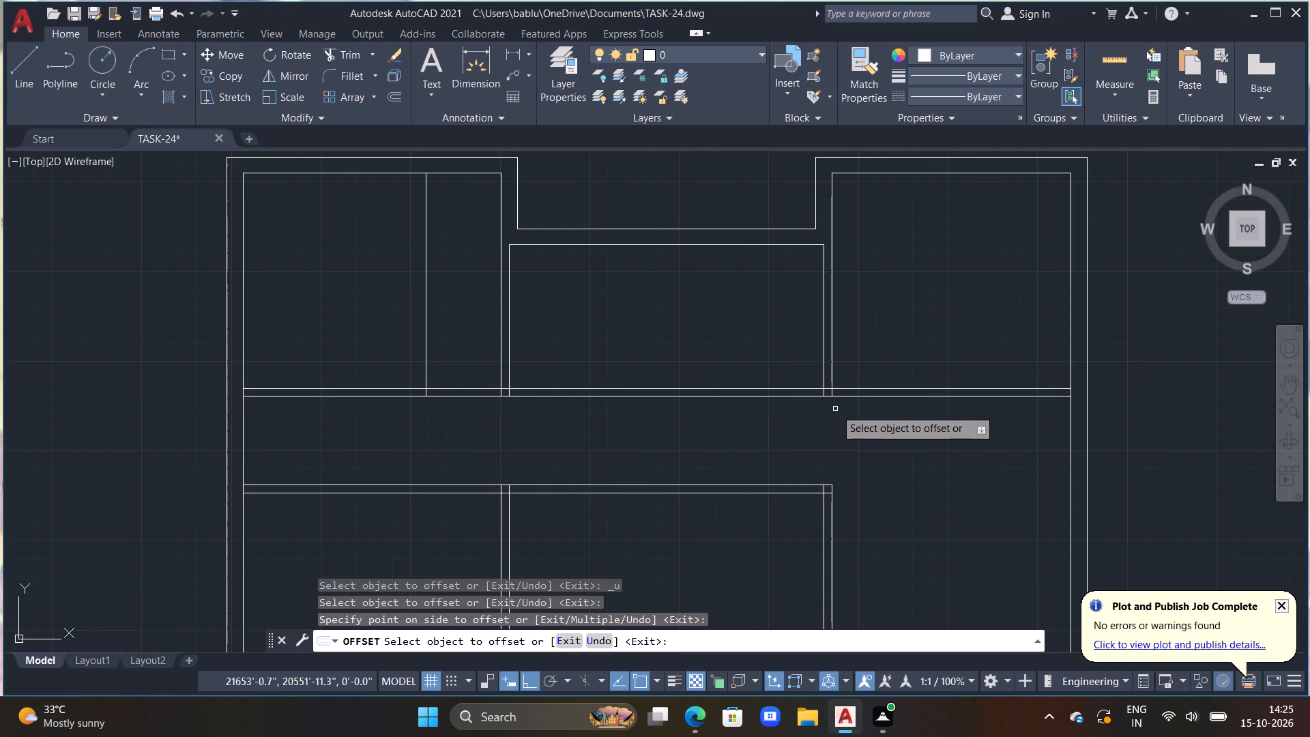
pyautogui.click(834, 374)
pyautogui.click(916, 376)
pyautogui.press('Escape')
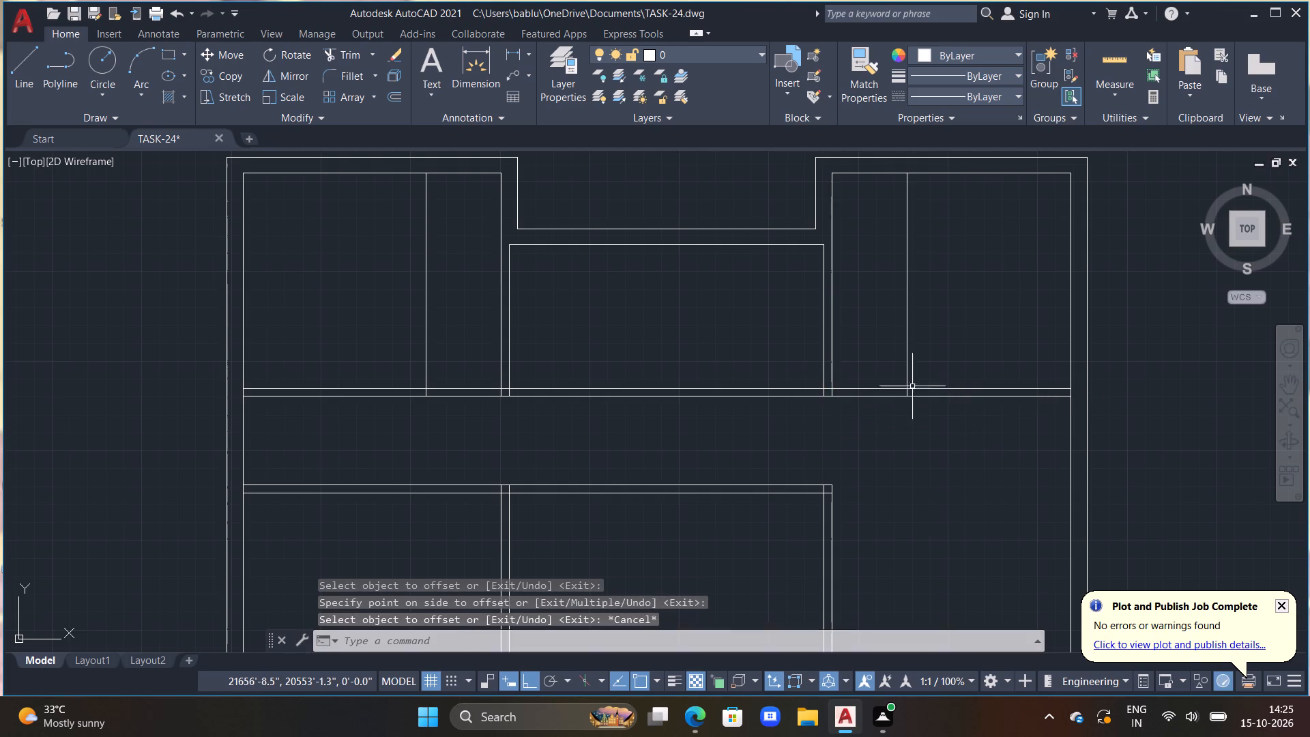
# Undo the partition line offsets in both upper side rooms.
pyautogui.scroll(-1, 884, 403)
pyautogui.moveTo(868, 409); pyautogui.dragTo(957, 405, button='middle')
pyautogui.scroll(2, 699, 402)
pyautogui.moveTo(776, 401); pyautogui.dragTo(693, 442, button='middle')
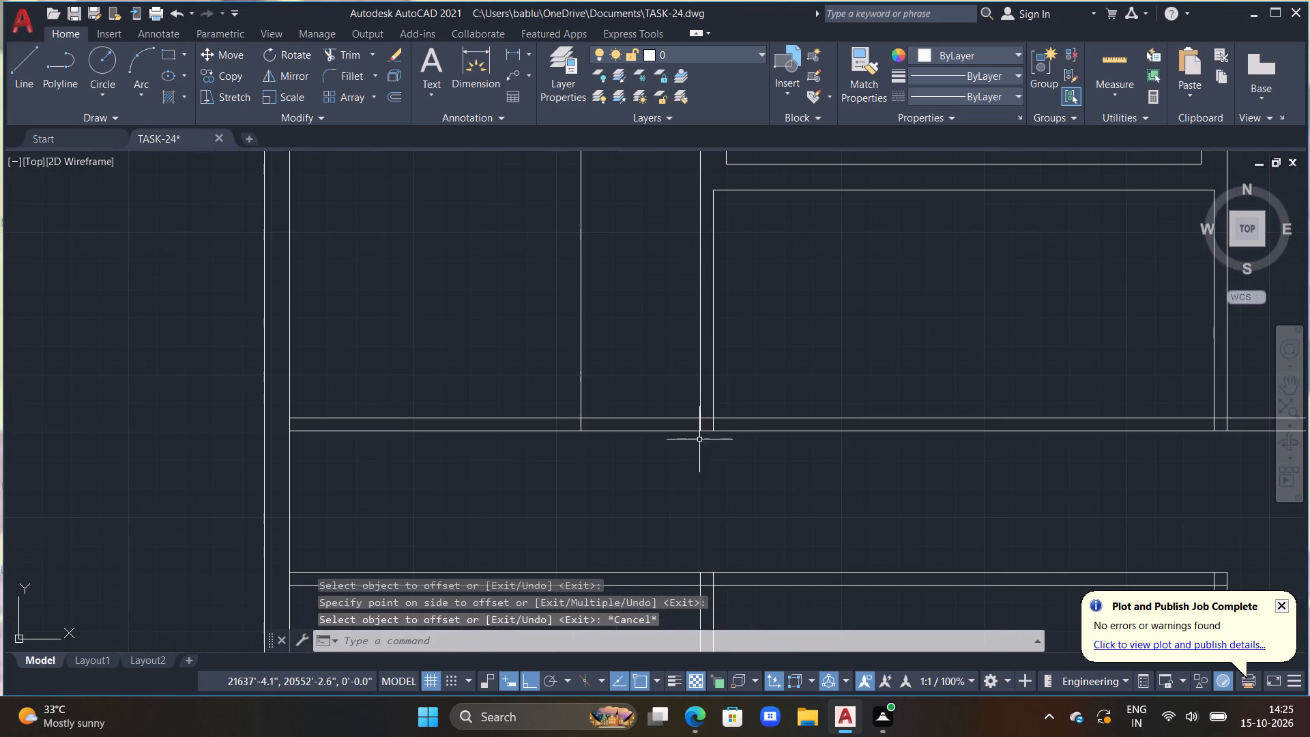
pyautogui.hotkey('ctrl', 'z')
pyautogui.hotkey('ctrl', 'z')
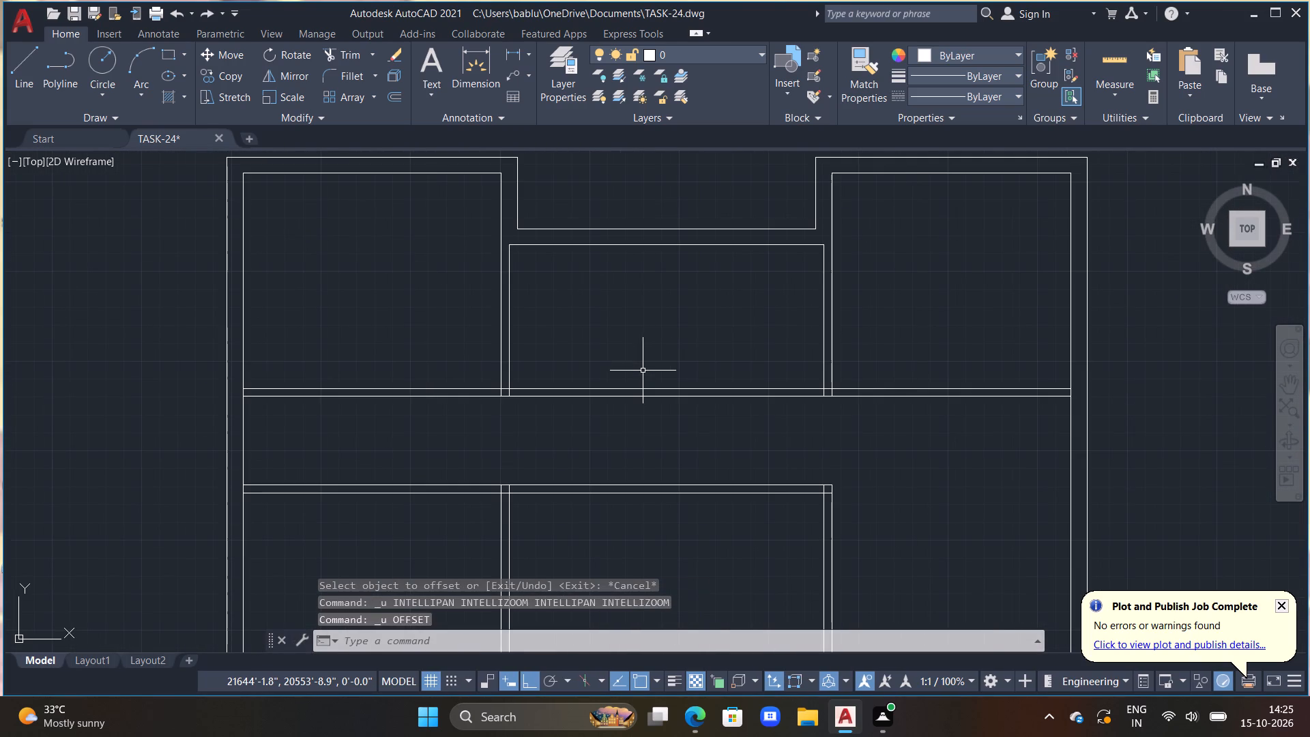
# Draw a short vertical line across the corridor's upper wall, just left of the upper-left partition.
pyautogui.scroll(1, 598, 375)
pyautogui.moveTo(600, 377); pyautogui.dragTo(679, 343, button='middle')
pyautogui.press('l')
pyautogui.press('space')
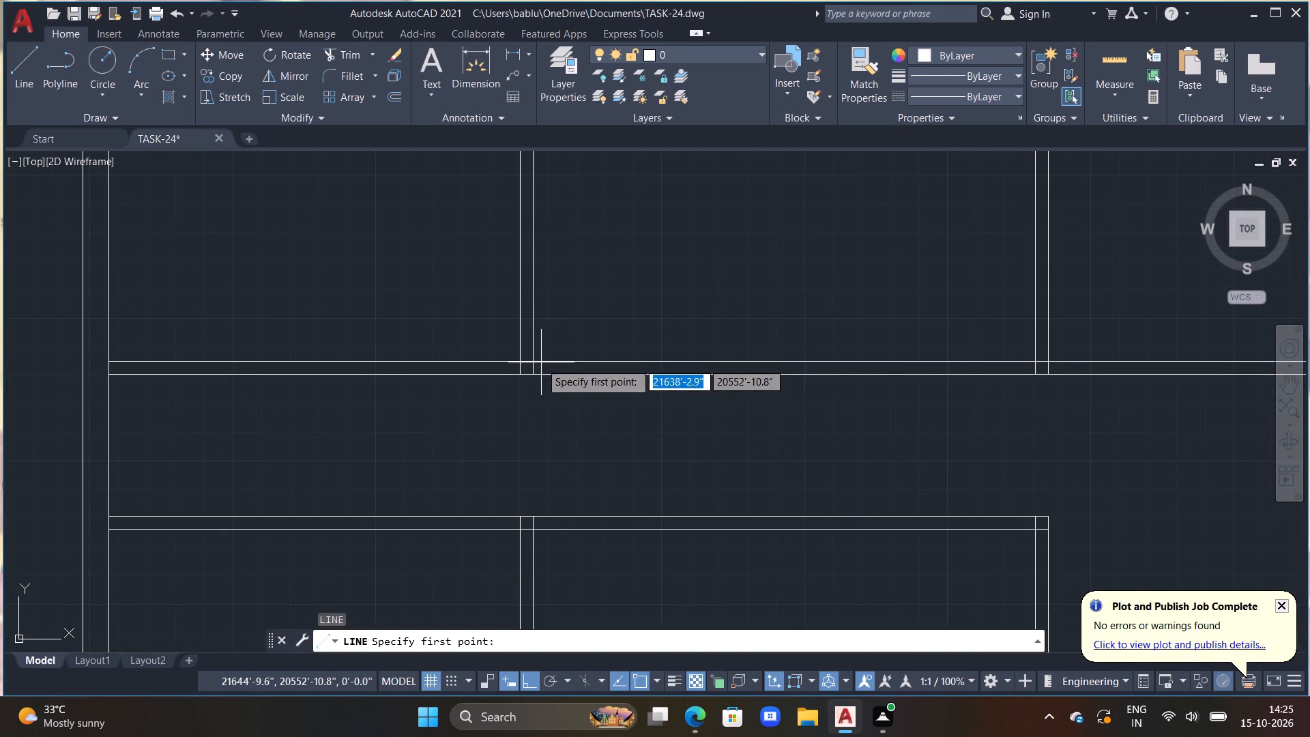
pyautogui.scroll(1, 533, 345)
pyautogui.click(465, 337)
pyautogui.click(454, 429)
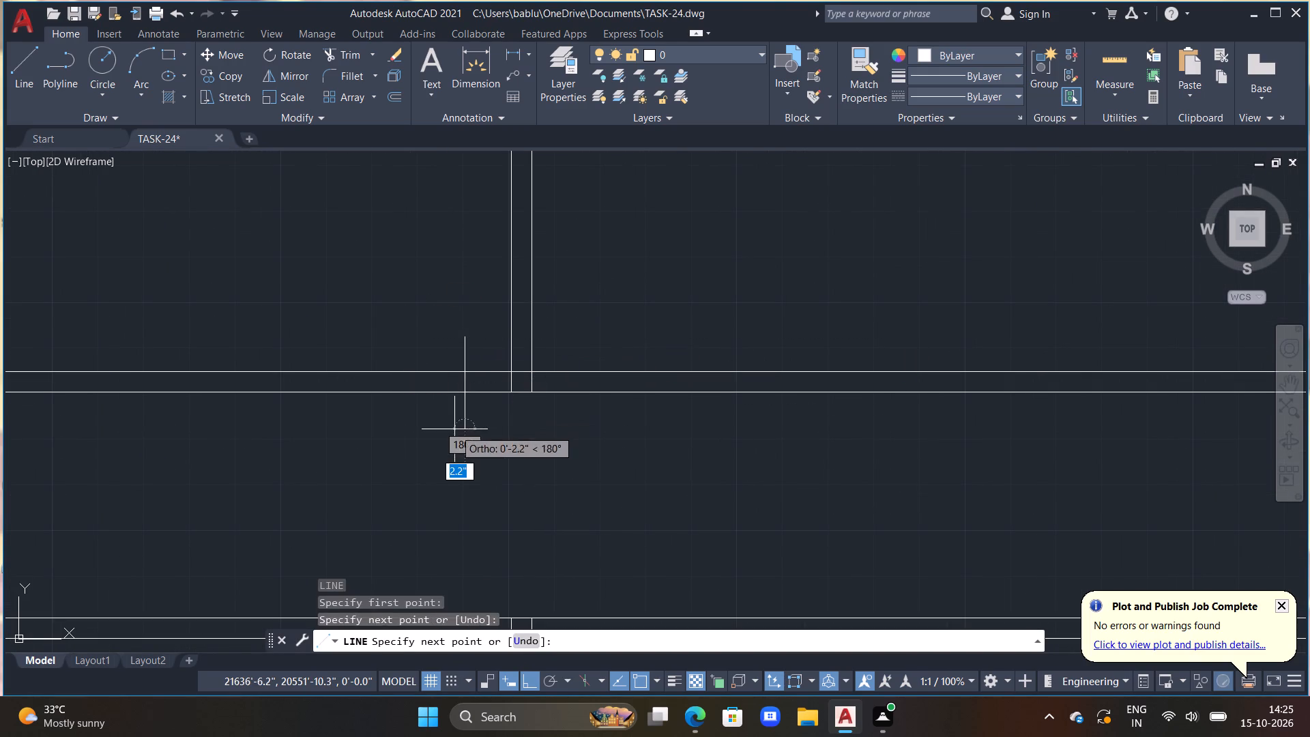
pyautogui.press('Escape')
# Draw a short vertical line across the corridor's upper wall, just right of the upper-right partition.
pyautogui.scroll(-4, 469, 429)
pyautogui.moveTo(624, 449); pyautogui.dragTo(589, 390, button='middle')
pyautogui.write('L')
pyautogui.press('space')
pyautogui.scroll(2, 625, 386)
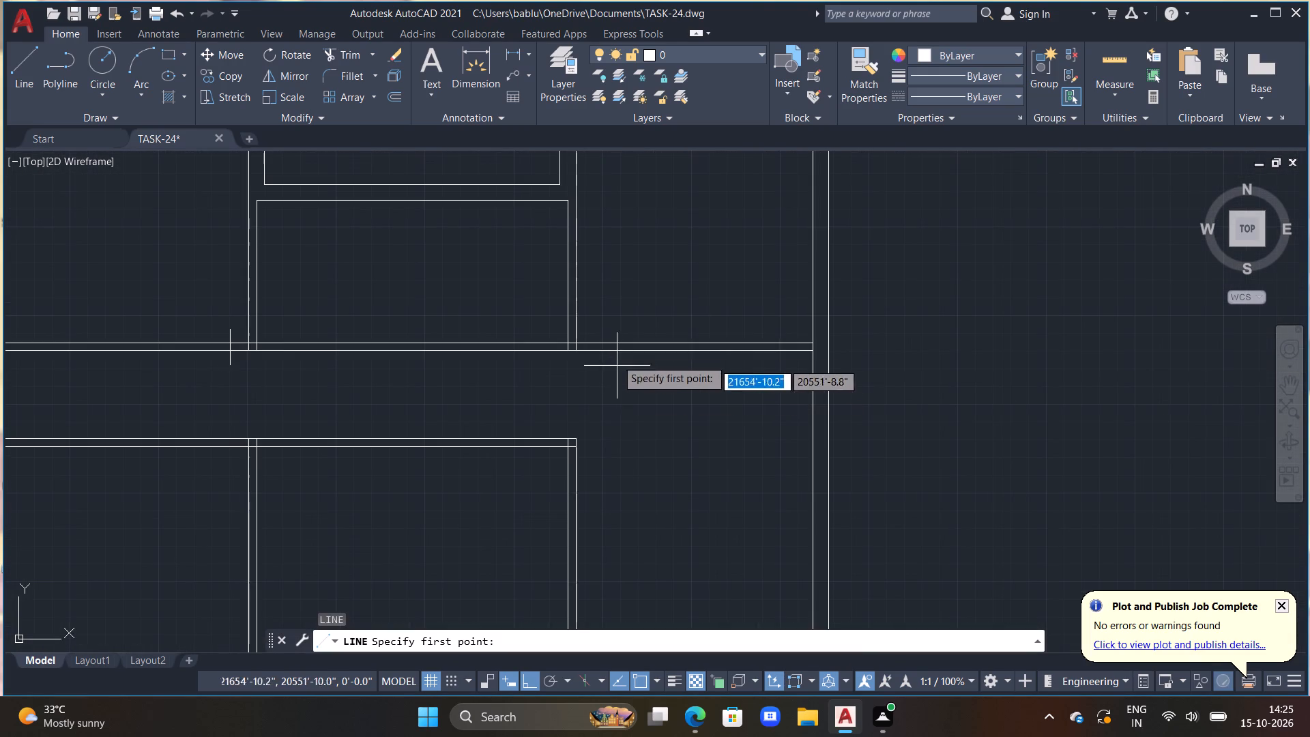
pyautogui.click(611, 317)
pyautogui.click(609, 394)
pyautogui.press('Escape')
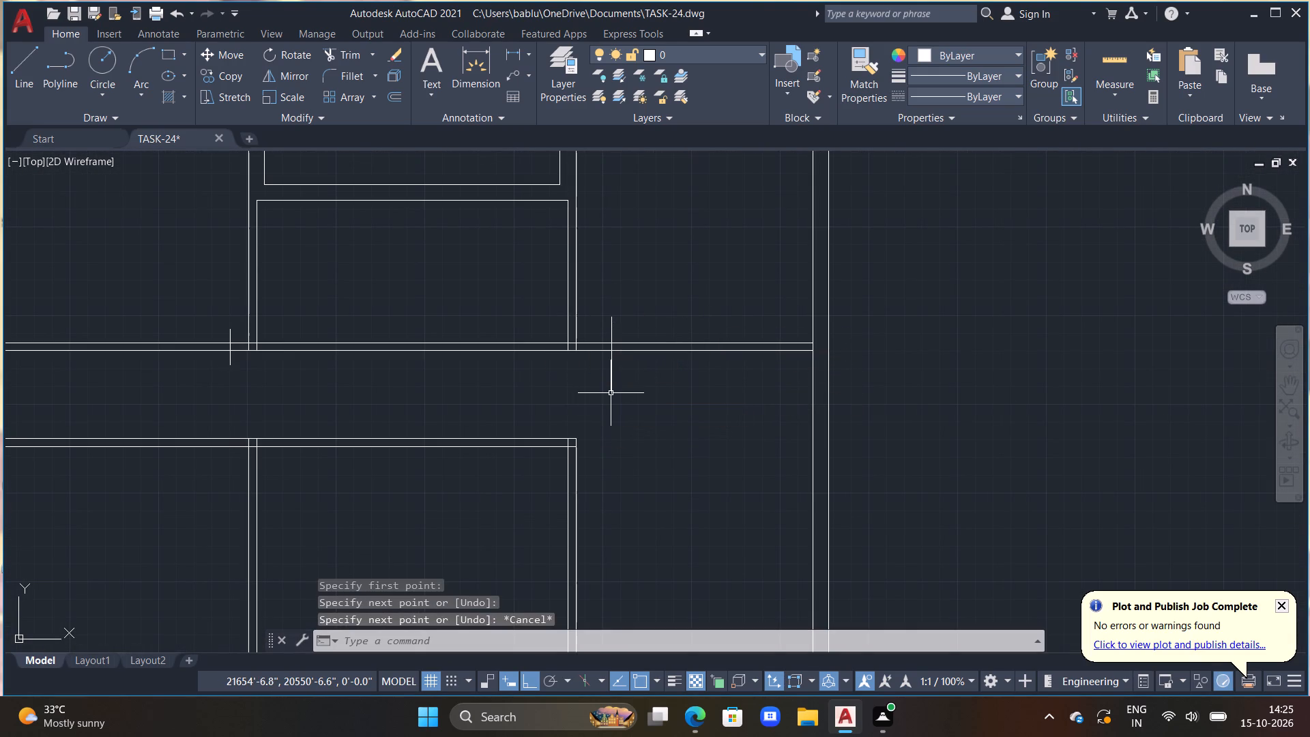
# Offset the two short vertical lines 3'6" outward, away from the middle room, to mark the door widths.
pyautogui.write('OFF 3;')
pyautogui.press('BackSpace')
pyautogui.write('\'6"')
pyautogui.press('Return')
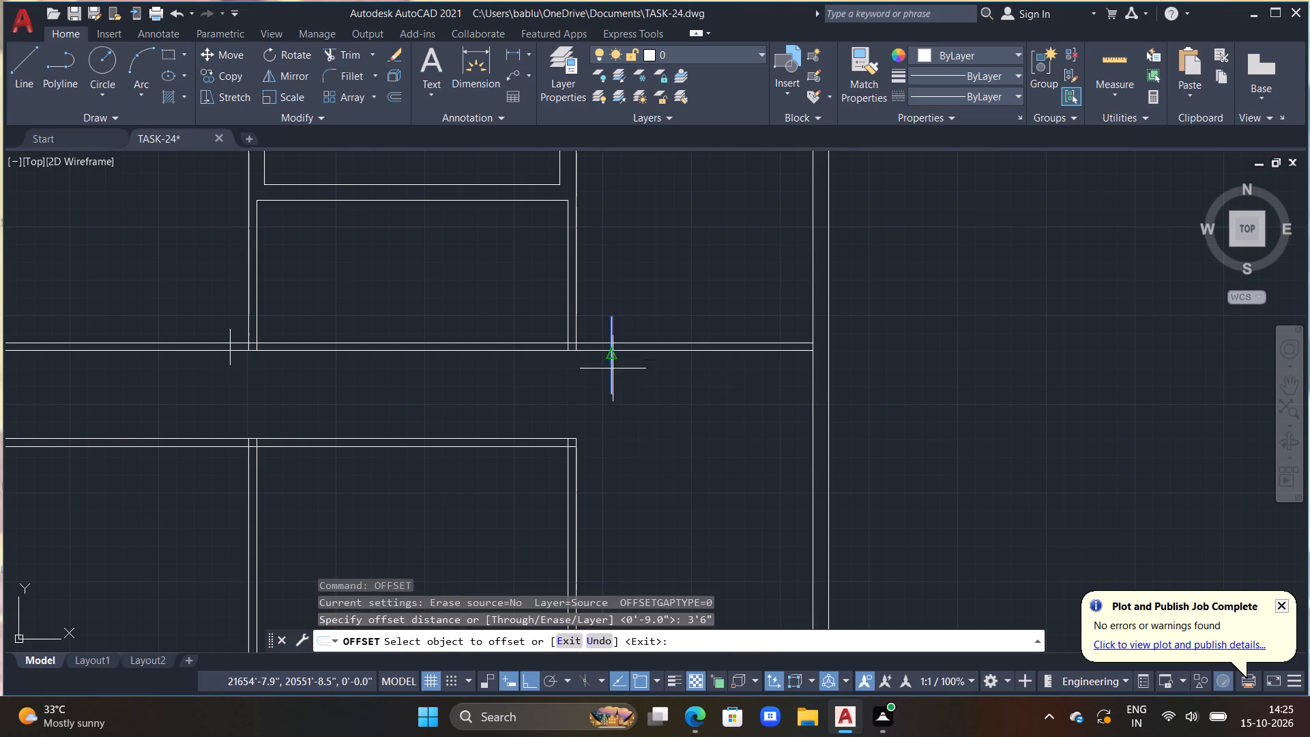
pyautogui.click(613, 369)
pyautogui.moveTo(805, 369); pyautogui.dragTo(784, 367)
pyautogui.moveTo(229, 360); pyautogui.dragTo(130, 373)
pyautogui.click(110, 376)
pyautogui.press('Escape')
# Trim the wall between the left pair of marker lines and their overhanging ends to make the upper-left room's door opening.
pyautogui.press('t')
pyautogui.press('r')
pyautogui.press('space')
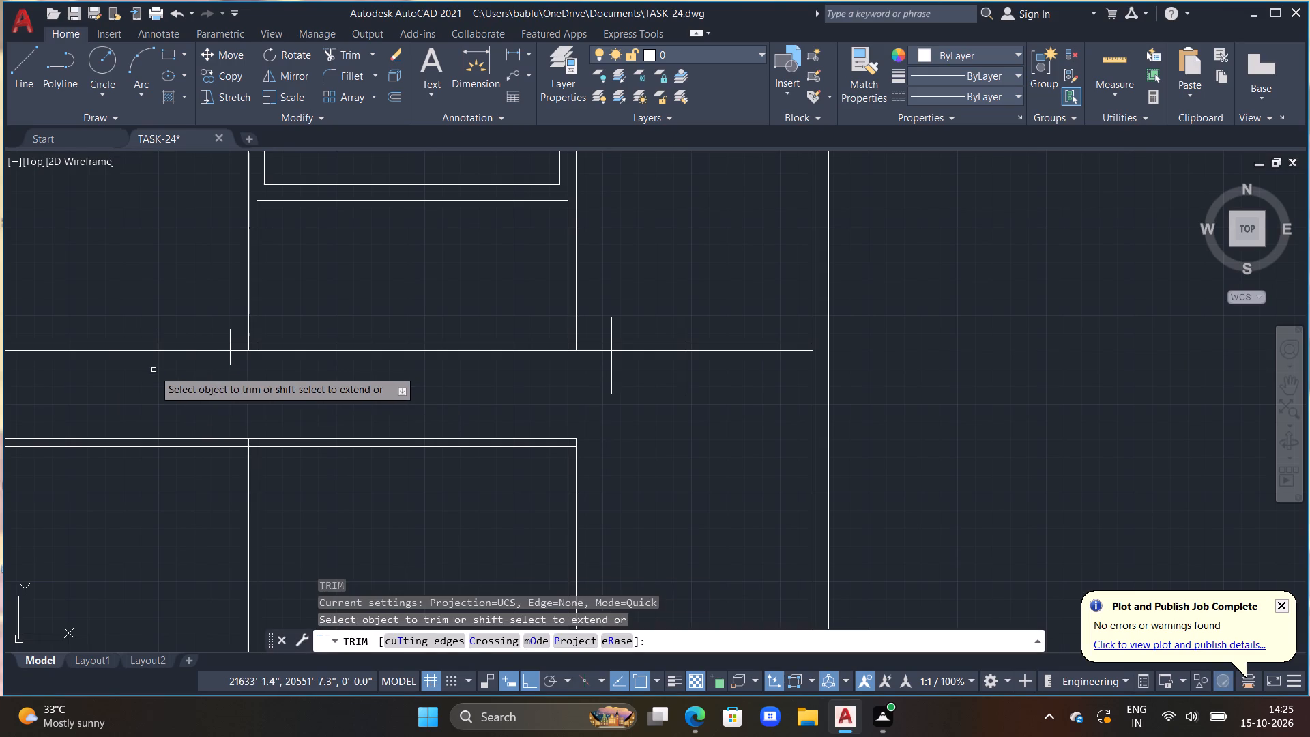
pyautogui.moveTo(147, 369); pyautogui.dragTo(179, 300)
pyautogui.moveTo(152, 334); pyautogui.dragTo(165, 360)
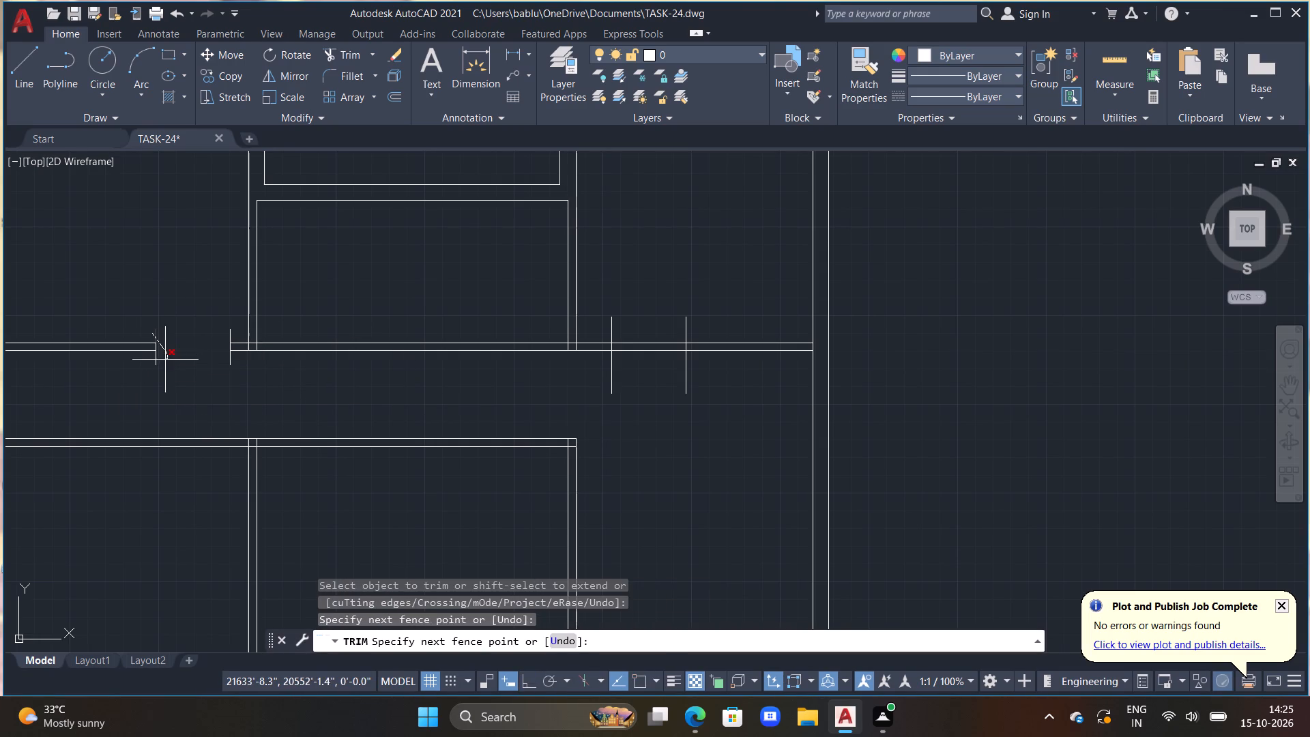
pyautogui.moveTo(165, 360); pyautogui.dragTo(148, 361)
pyautogui.moveTo(147, 361); pyautogui.dragTo(156, 363)
pyautogui.click(232, 360)
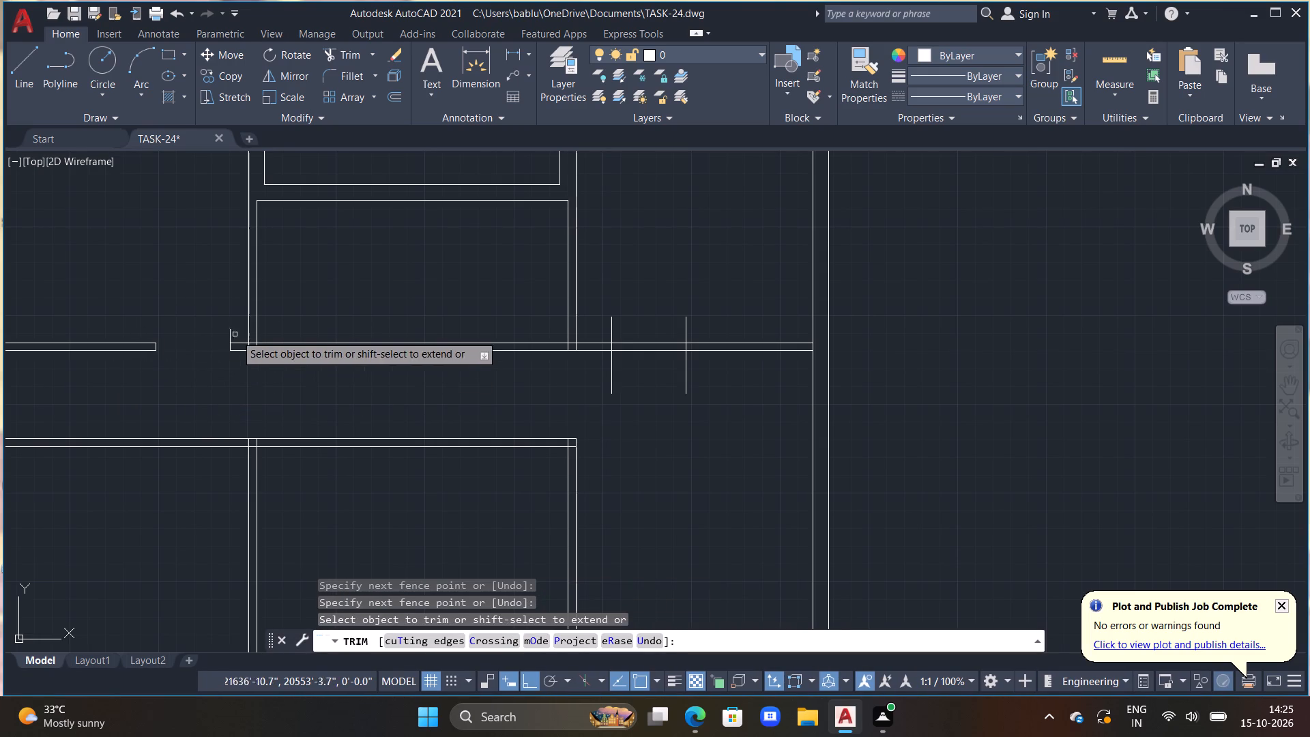
pyautogui.click(229, 337)
# Trim the overlapping lines where the upper-left partition meets the corridor's upper wall.
pyautogui.scroll(3, 243, 386)
pyautogui.moveTo(274, 235); pyautogui.dragTo(265, 242)
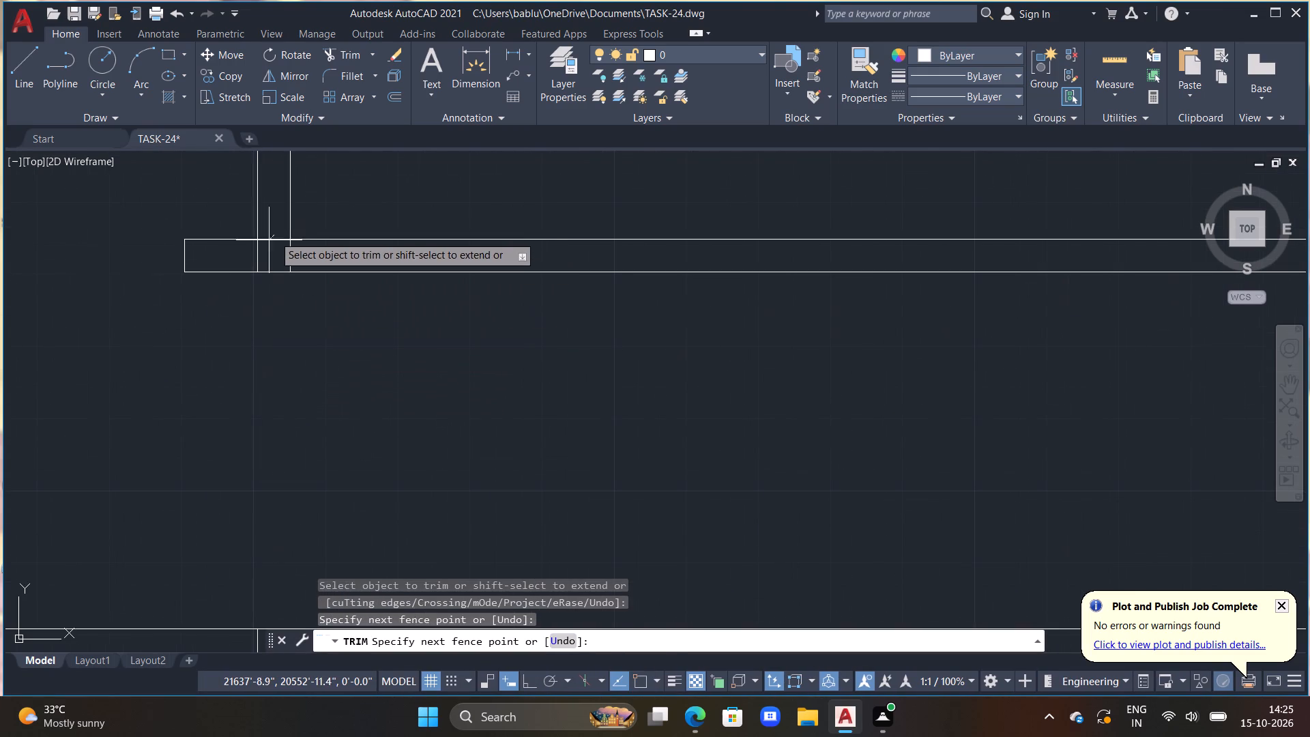
pyautogui.moveTo(265, 242); pyautogui.dragTo(236, 254)
pyautogui.moveTo(277, 254); pyautogui.dragTo(334, 255)
# Trim the wall between the right pair of marker lines and their overhanging ends to make the upper-right room's door opening.
pyautogui.scroll(-3, 330, 252)
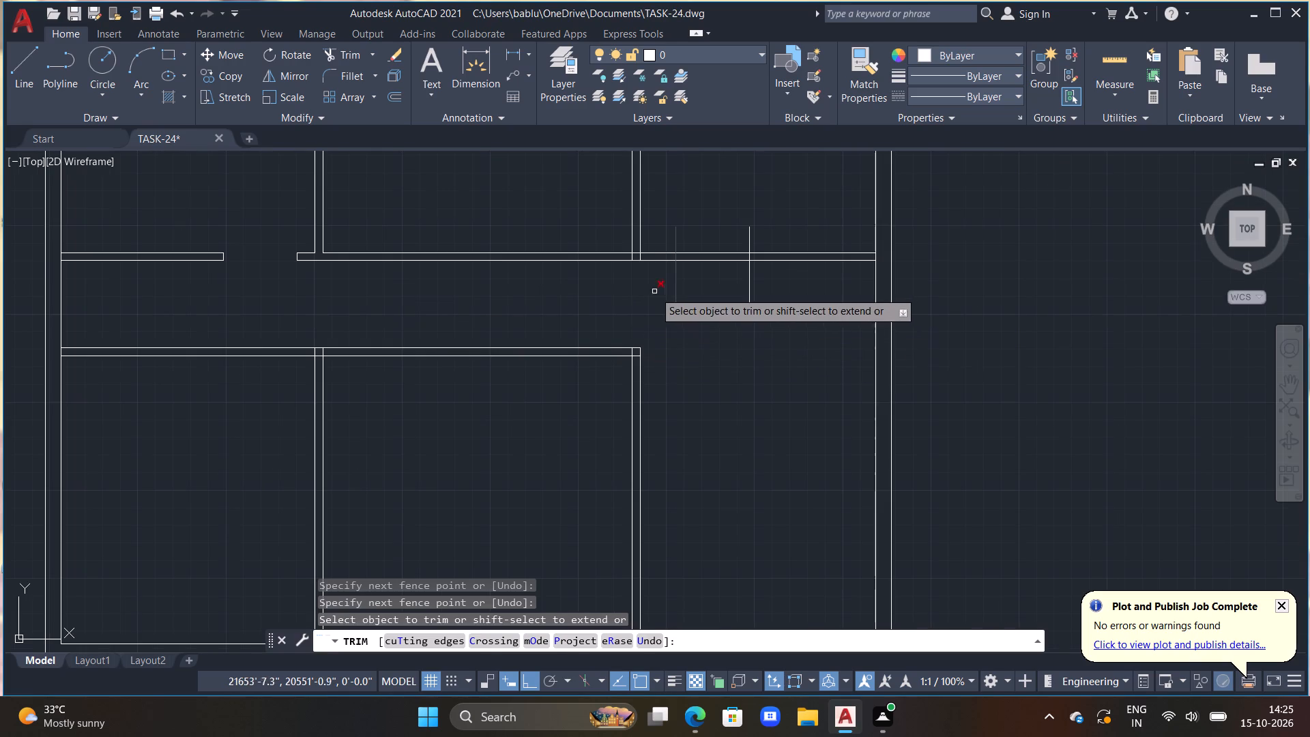
pyautogui.moveTo(644, 279); pyautogui.dragTo(767, 281)
pyautogui.moveTo(727, 283); pyautogui.dragTo(715, 233)
pyautogui.moveTo(669, 239); pyautogui.dragTo(749, 246)
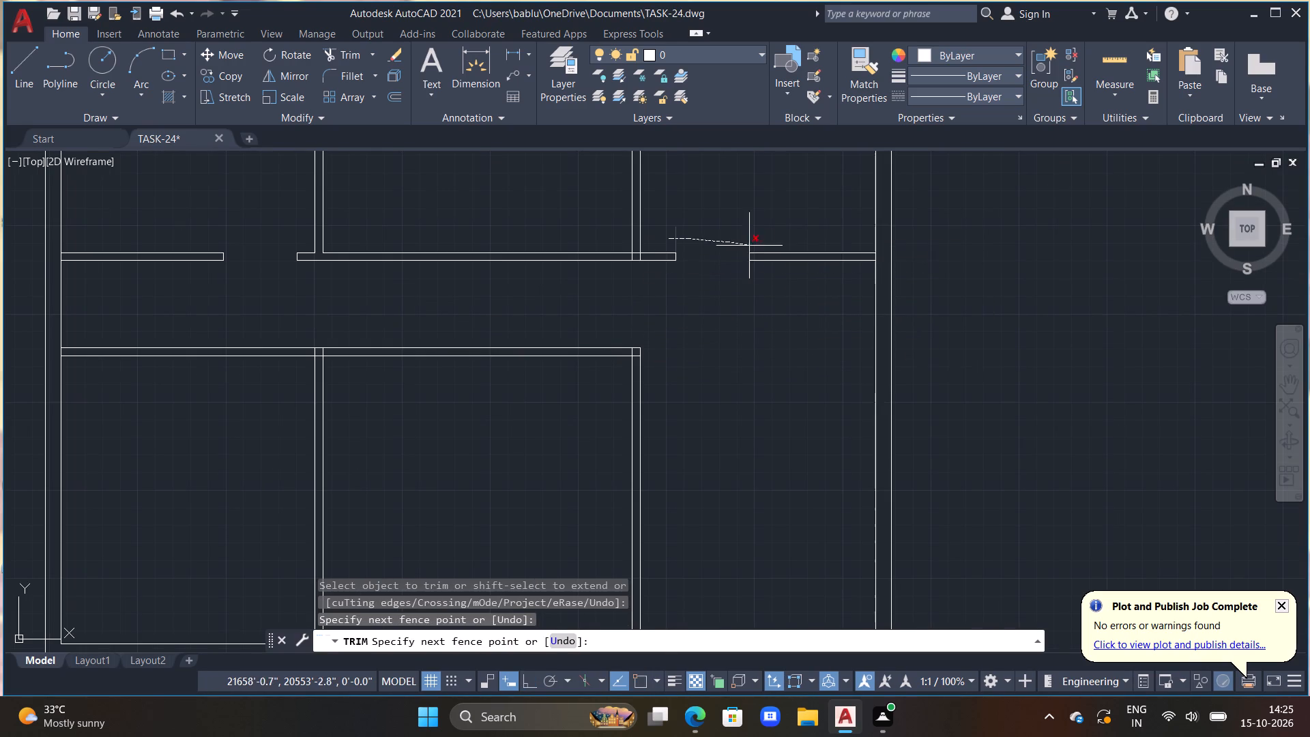
pyautogui.moveTo(749, 246); pyautogui.dragTo(768, 243)
# Trim the overlapping lines where the upper-right partition meets the corridor's upper wall.
pyautogui.scroll(2, 649, 275)
pyautogui.moveTo(603, 215); pyautogui.dragTo(615, 228)
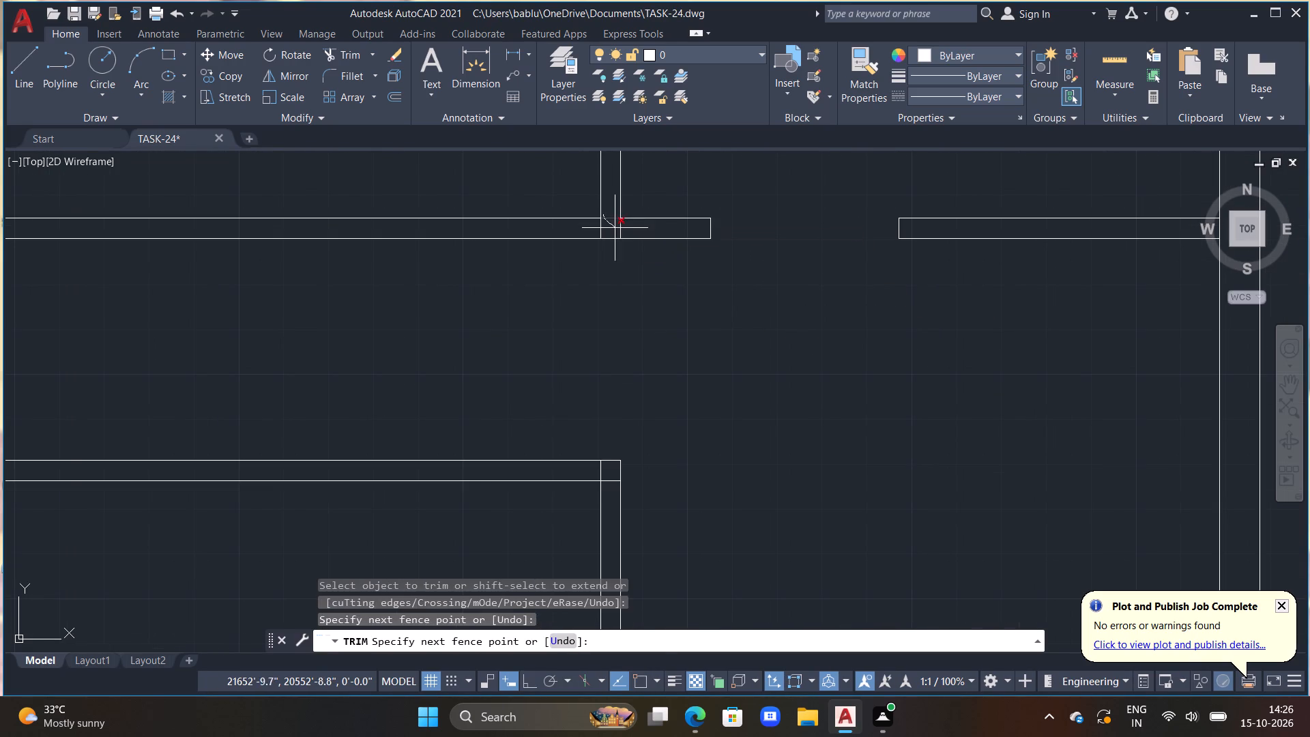
pyautogui.moveTo(615, 228); pyautogui.dragTo(638, 234)
pyautogui.scroll(-1, 637, 231)
pyautogui.moveTo(653, 257); pyautogui.dragTo(663, 297, button='middle')
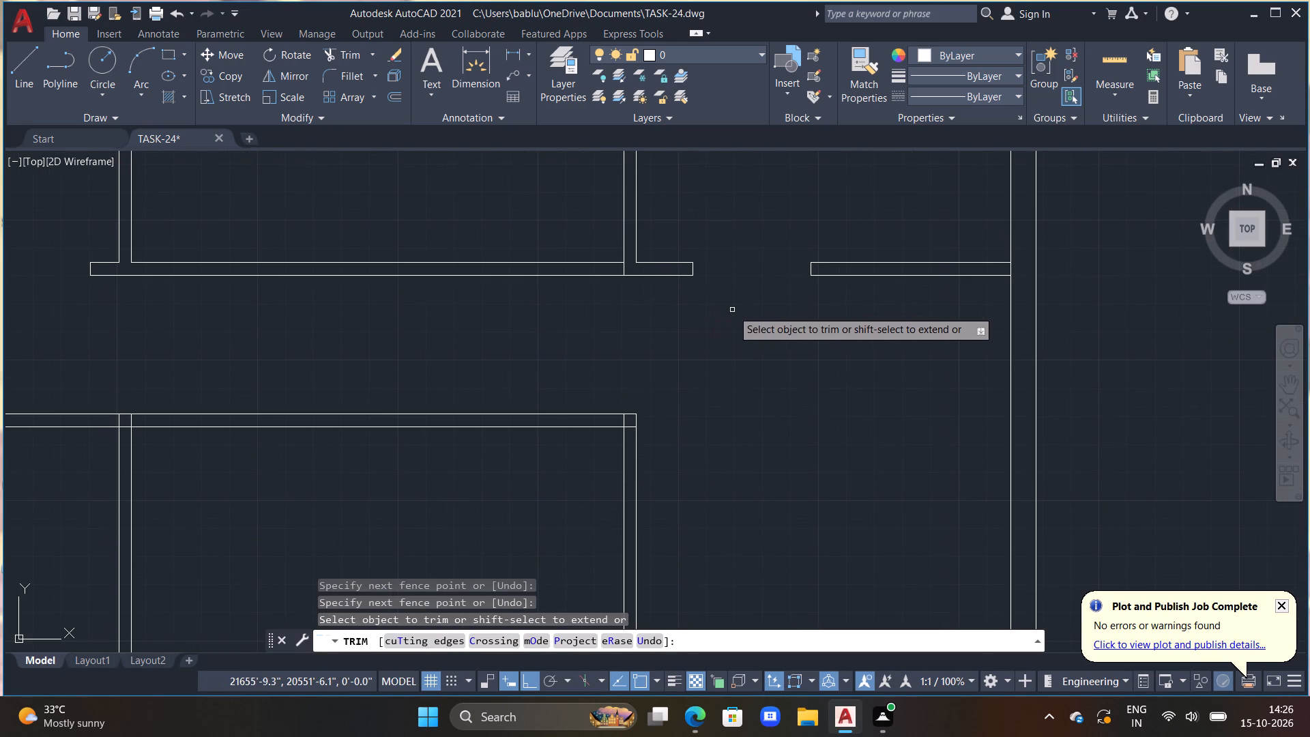
pyautogui.moveTo(654, 321); pyautogui.dragTo(701, 362, button='middle')
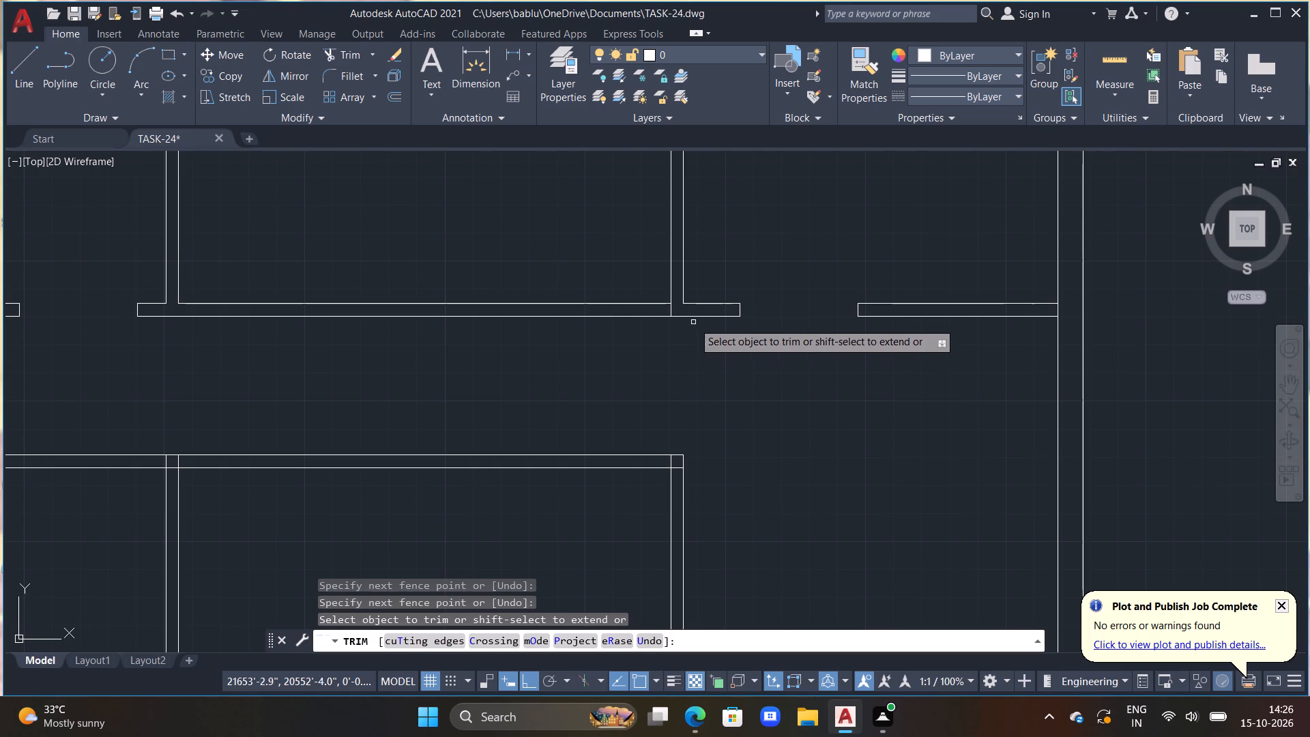
pyautogui.click(671, 310)
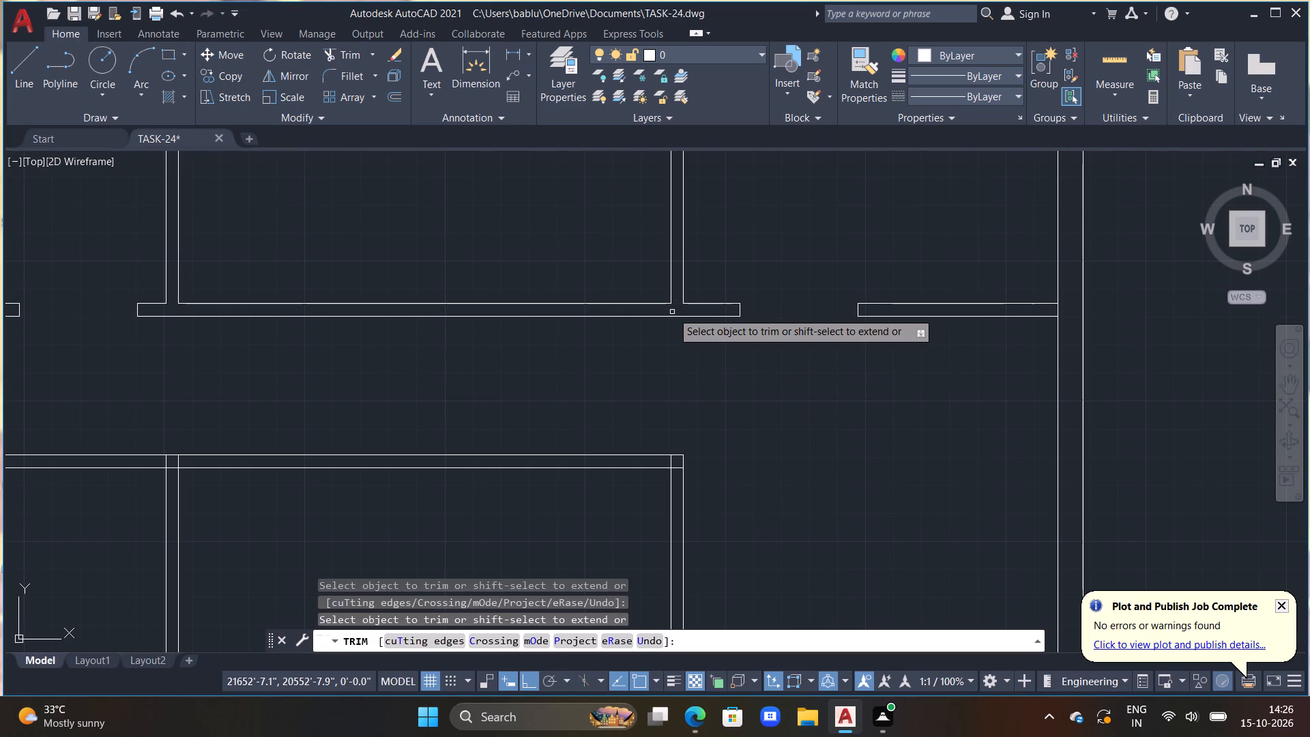
pyautogui.press('Escape')
# Draw a short vertical line across the corridor's upper wall, just inside the middle room's right partition.
pyautogui.moveTo(657, 366); pyautogui.dragTo(718, 371, button='middle')
pyautogui.press('l')
pyautogui.press('space')
pyautogui.click(699, 289)
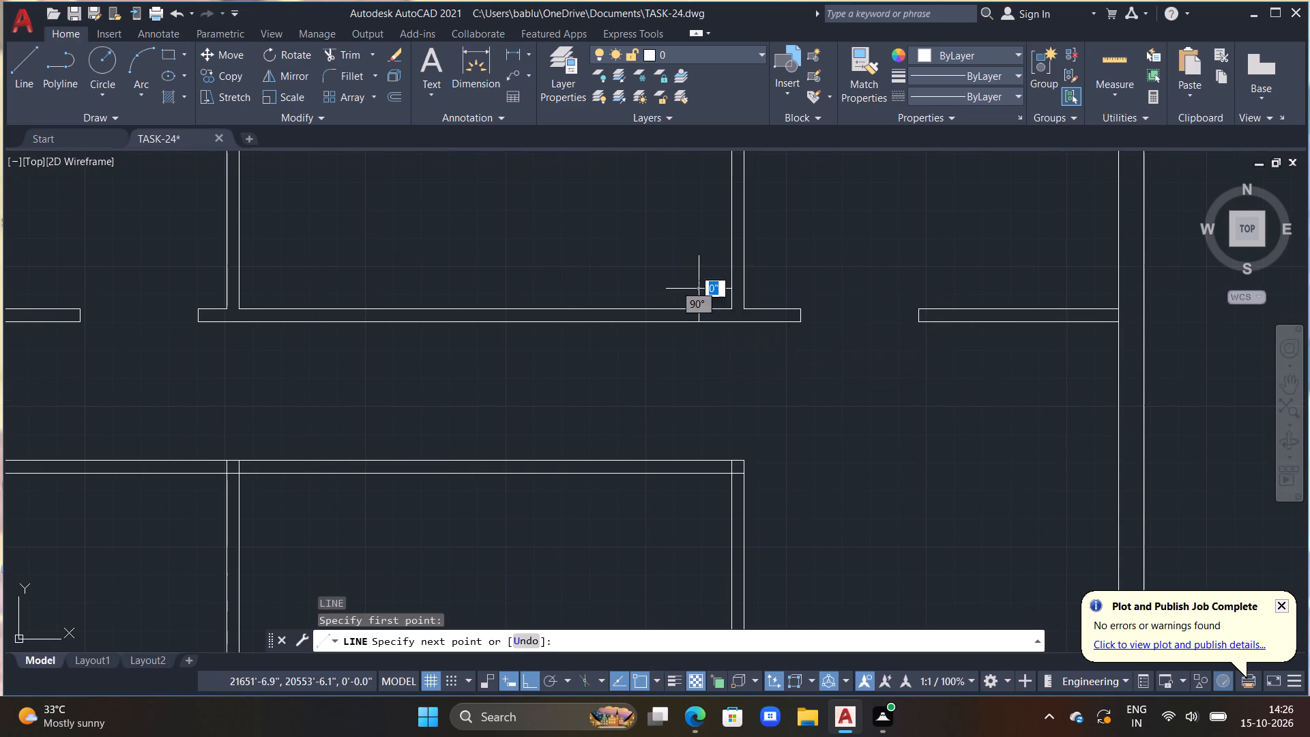
pyautogui.click(698, 339)
pyautogui.press('Escape')
# Trim the ends of the short vertical line that overhang the corridor's upper wall.
pyautogui.press('t')
pyautogui.write('R')
pyautogui.press('space')
pyautogui.press('space')
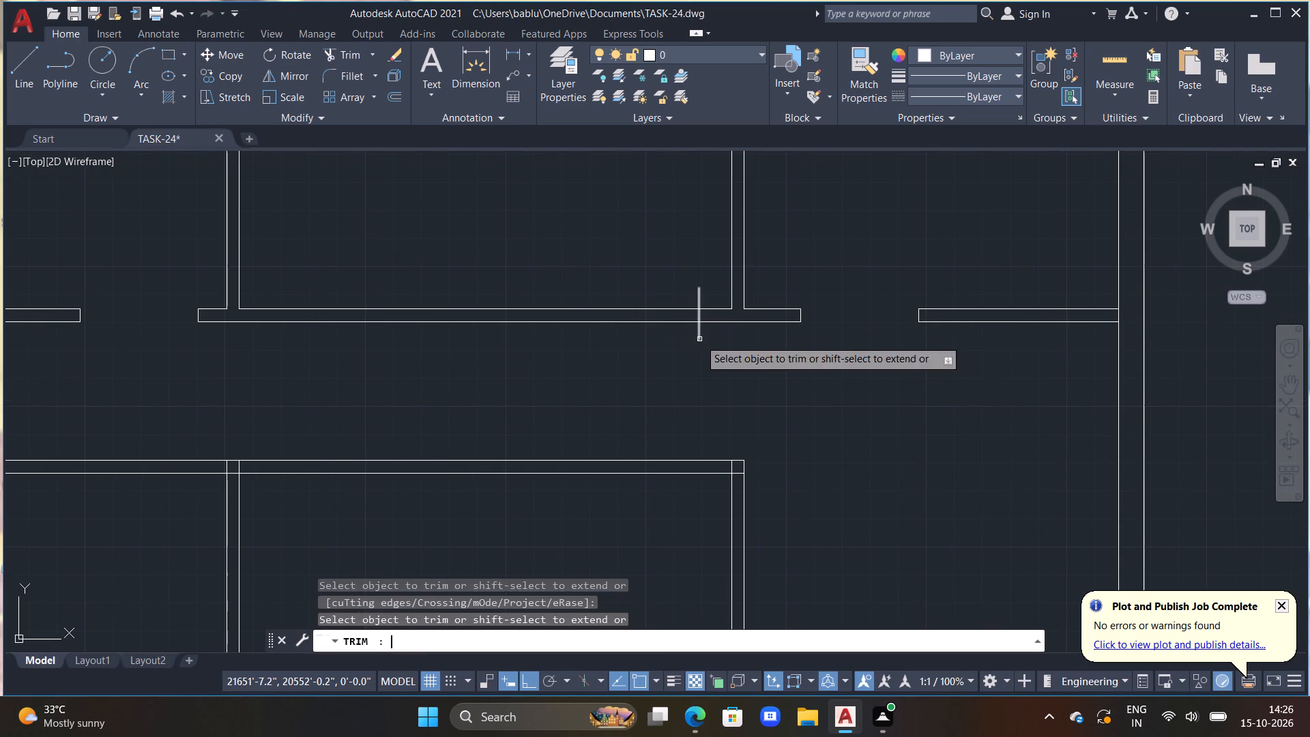
pyautogui.moveTo(693, 336); pyautogui.dragTo(736, 336)
pyautogui.moveTo(694, 300); pyautogui.dragTo(714, 298)
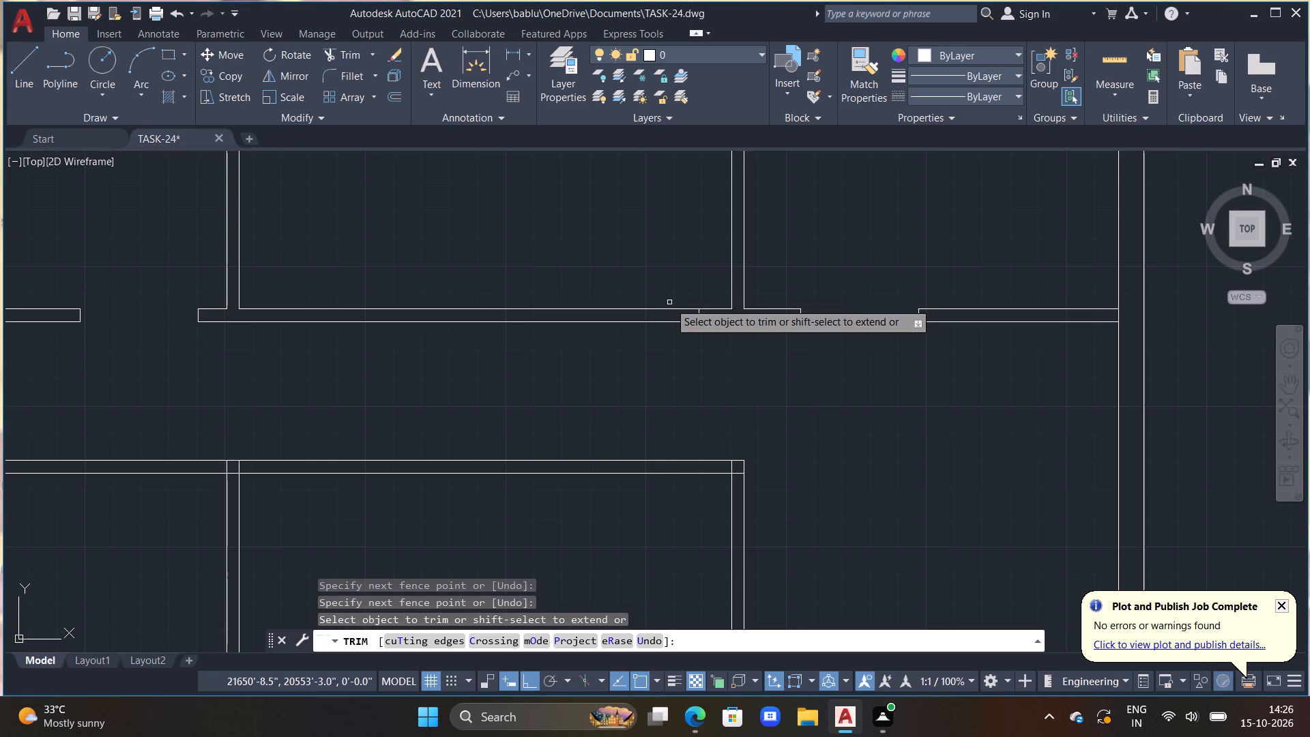
pyautogui.press('Escape')
# Offset the short vertical line 3'6" toward the centre of the middle room to mark its door width.
pyautogui.moveTo(564, 344); pyautogui.dragTo(641, 358, button='right')
pyautogui.moveTo(565, 344); pyautogui.dragTo(641, 358, button='middle')
pyautogui.moveTo(443, 291); pyautogui.dragTo(515, 354, button='middle')
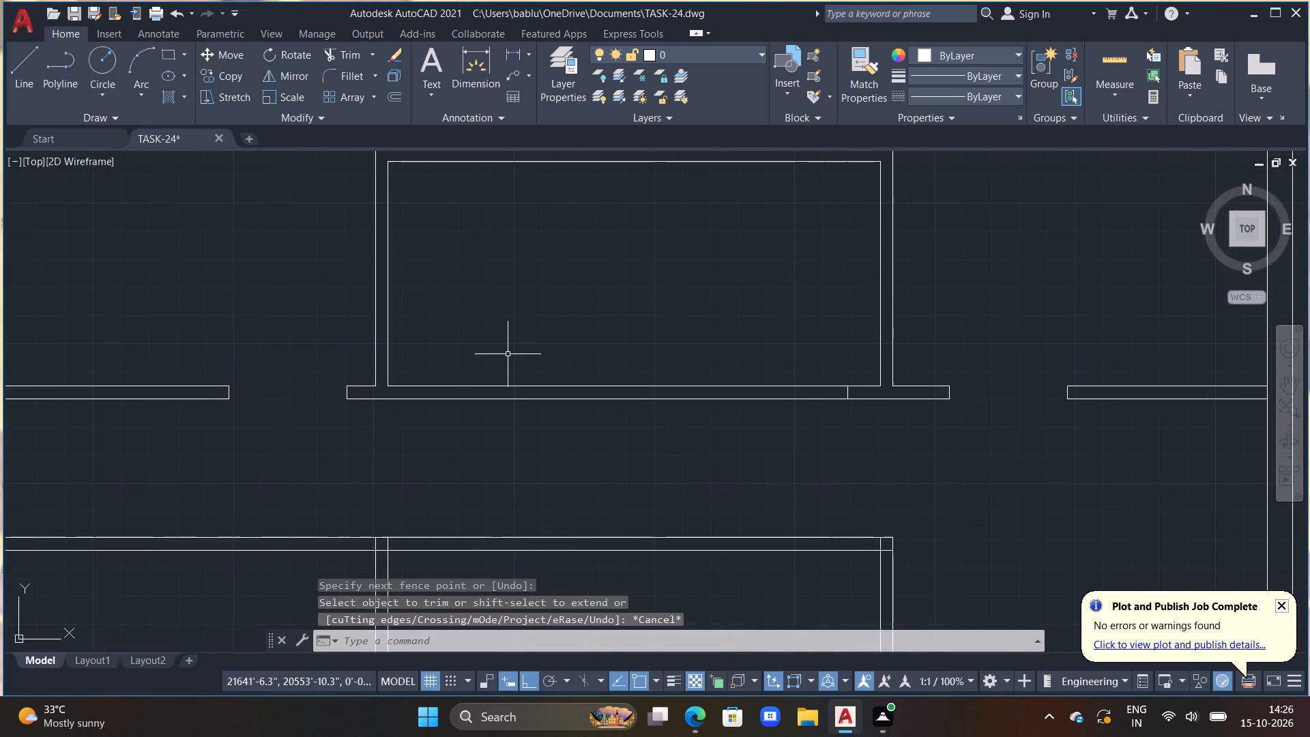
pyautogui.moveTo(504, 362); pyautogui.dragTo(523, 321, button='middle')
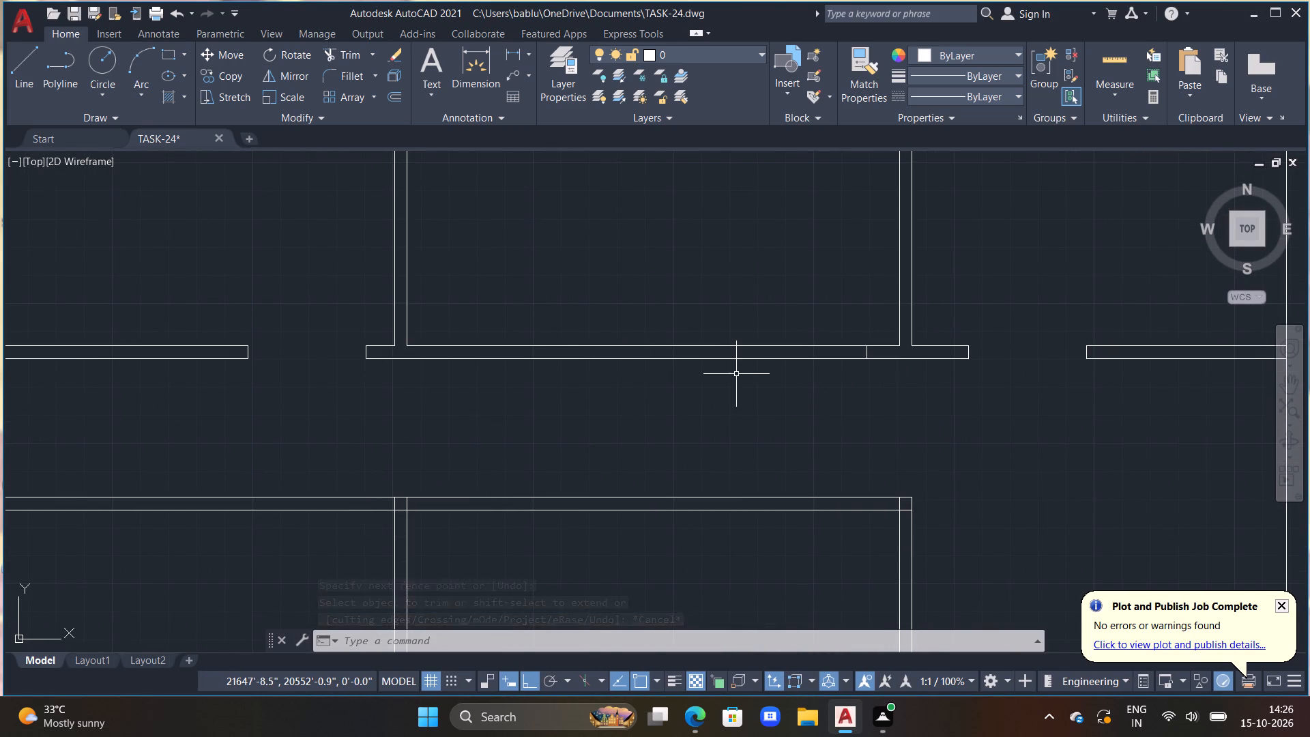
pyautogui.write('OFF')
pyautogui.press('space')
pyautogui.write('3\'6"')
pyautogui.press('Return')
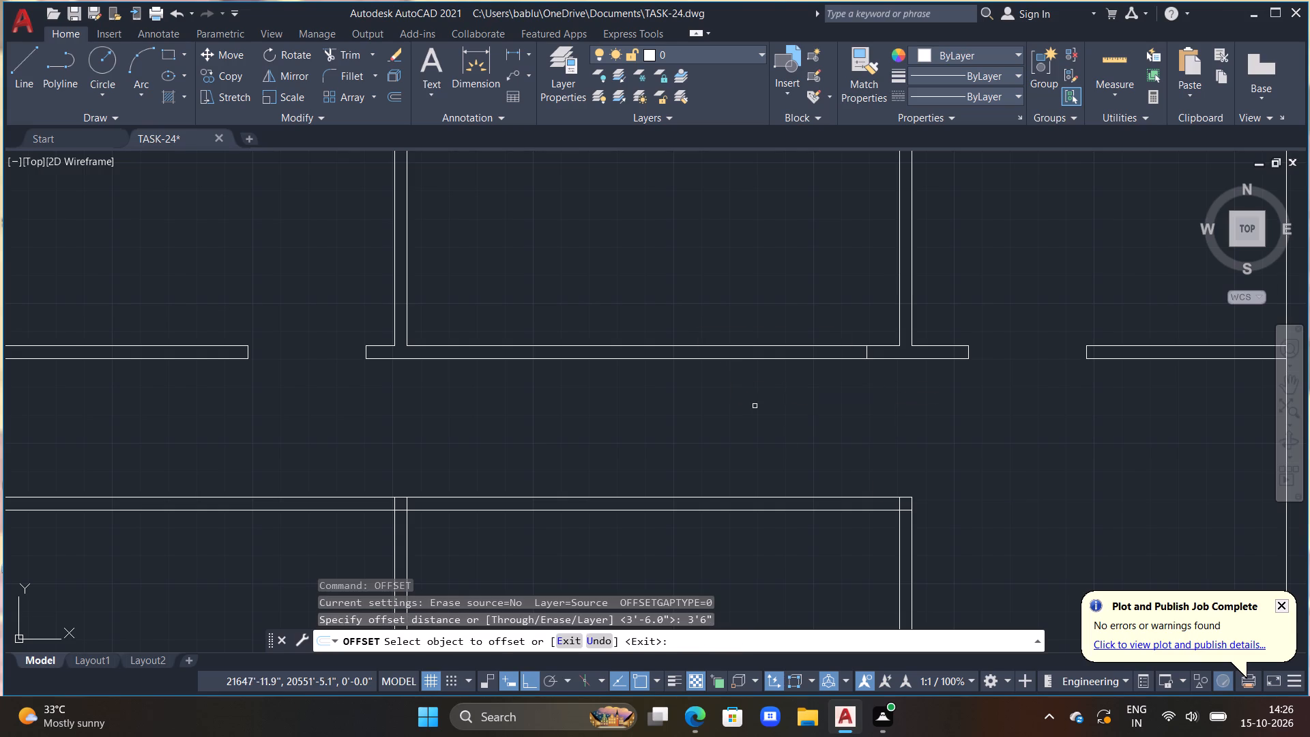
pyautogui.click(865, 354)
pyautogui.click(780, 373)
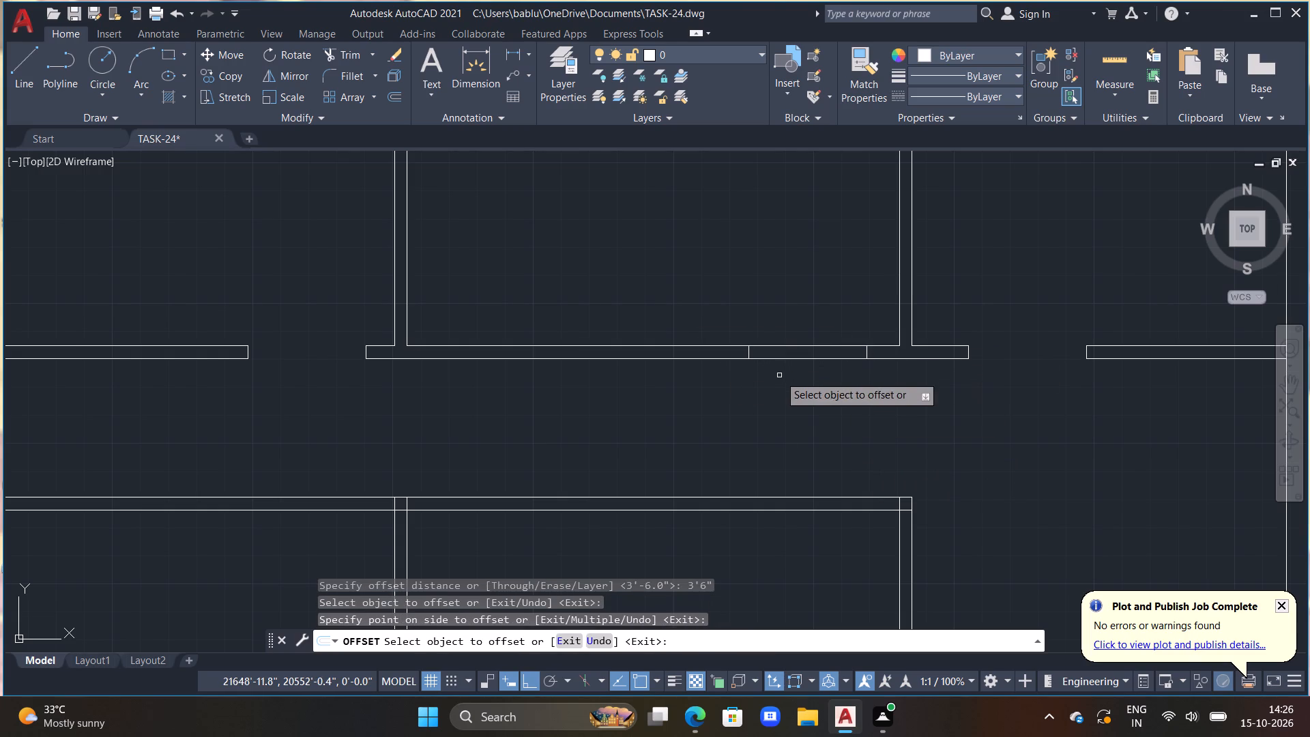
pyautogui.scroll(-1, 761, 375)
pyautogui.moveTo(754, 366); pyautogui.dragTo(774, 367, button='middle')
pyautogui.scroll(1, 792, 377)
pyautogui.moveTo(792, 377); pyautogui.dragTo(833, 396, button='middle')
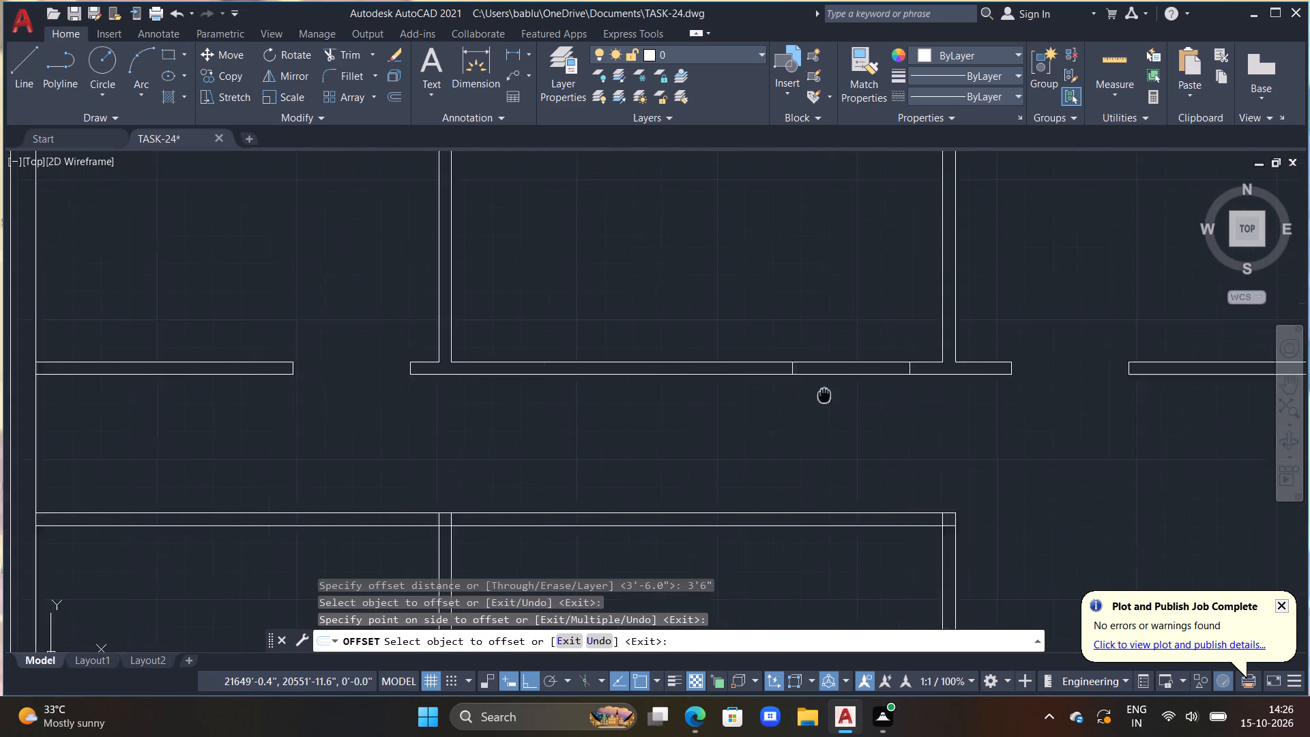
pyautogui.moveTo(833, 396); pyautogui.dragTo(861, 401, button='middle')
pyautogui.press('Escape')
pyautogui.press('Escape')
pyautogui.press('Escape')
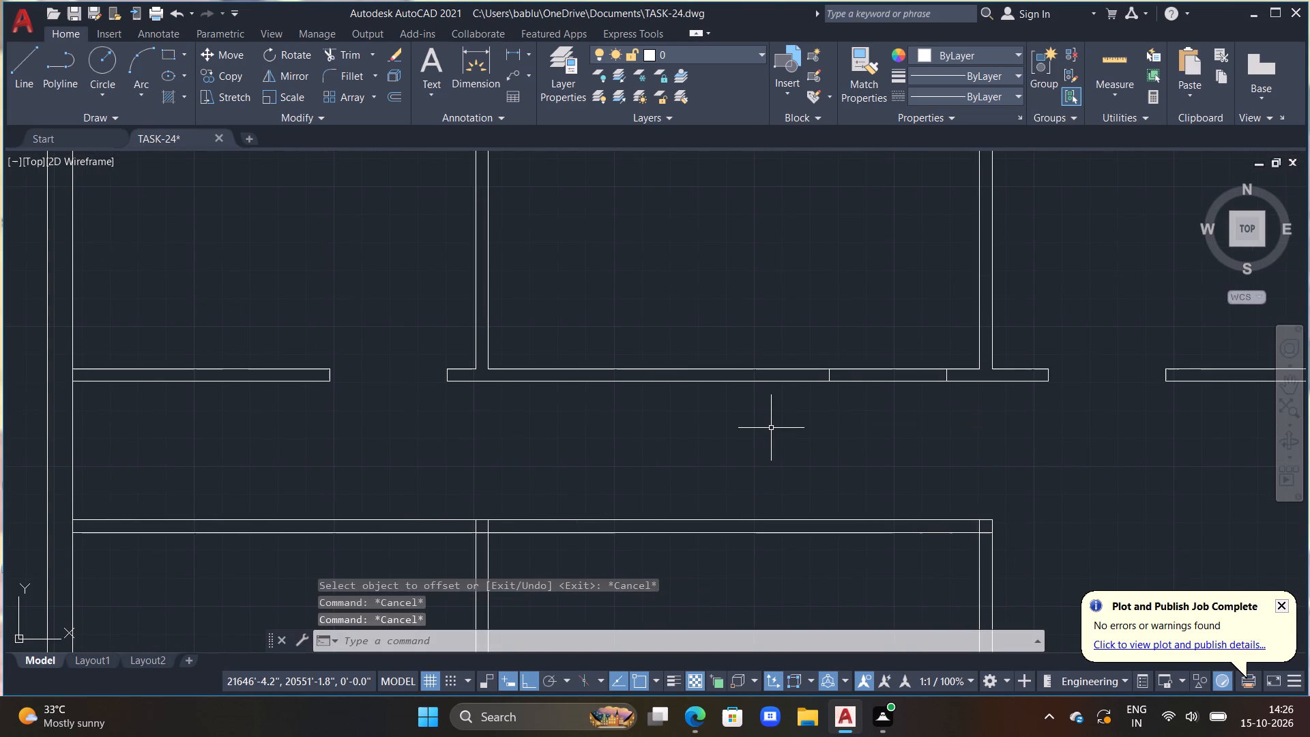
# Trim the wall between the two marker lines to make the middle room's door opening.
pyautogui.write('TR')
pyautogui.press('space')
pyautogui.moveTo(864, 317); pyautogui.dragTo(888, 431)
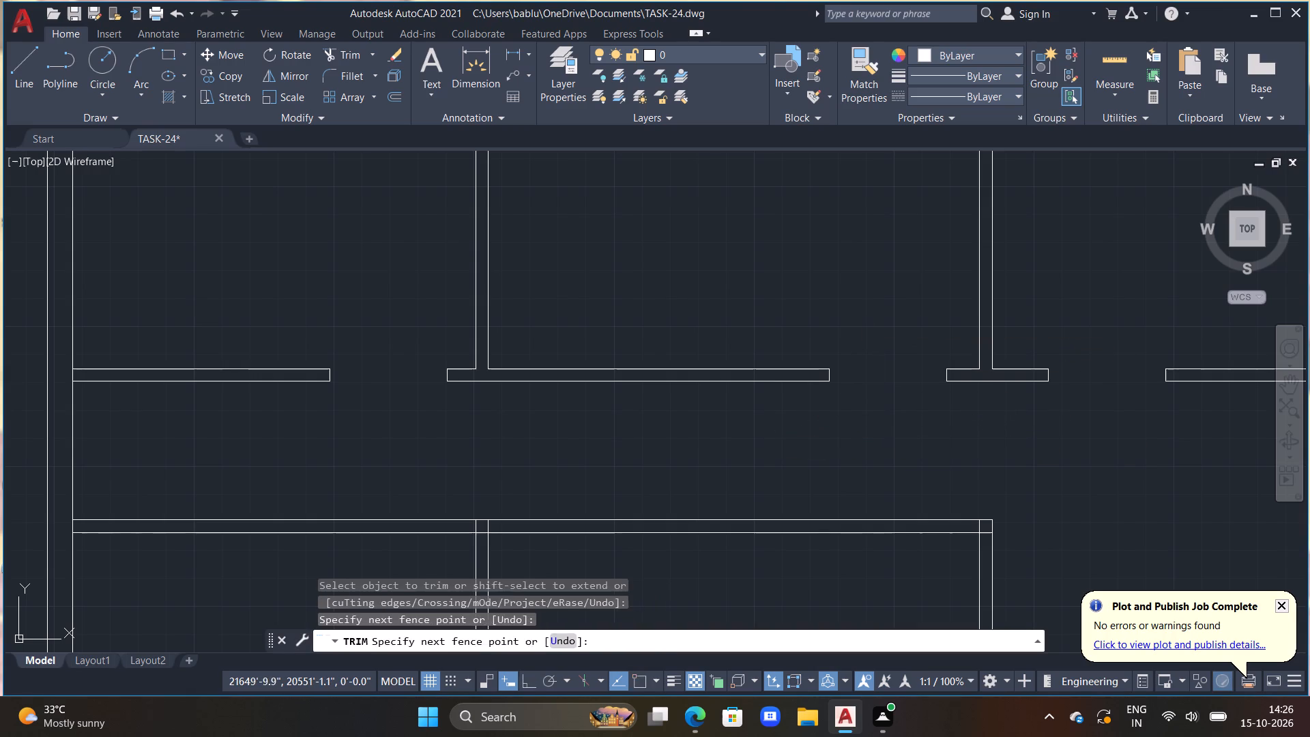
pyautogui.press('Escape')
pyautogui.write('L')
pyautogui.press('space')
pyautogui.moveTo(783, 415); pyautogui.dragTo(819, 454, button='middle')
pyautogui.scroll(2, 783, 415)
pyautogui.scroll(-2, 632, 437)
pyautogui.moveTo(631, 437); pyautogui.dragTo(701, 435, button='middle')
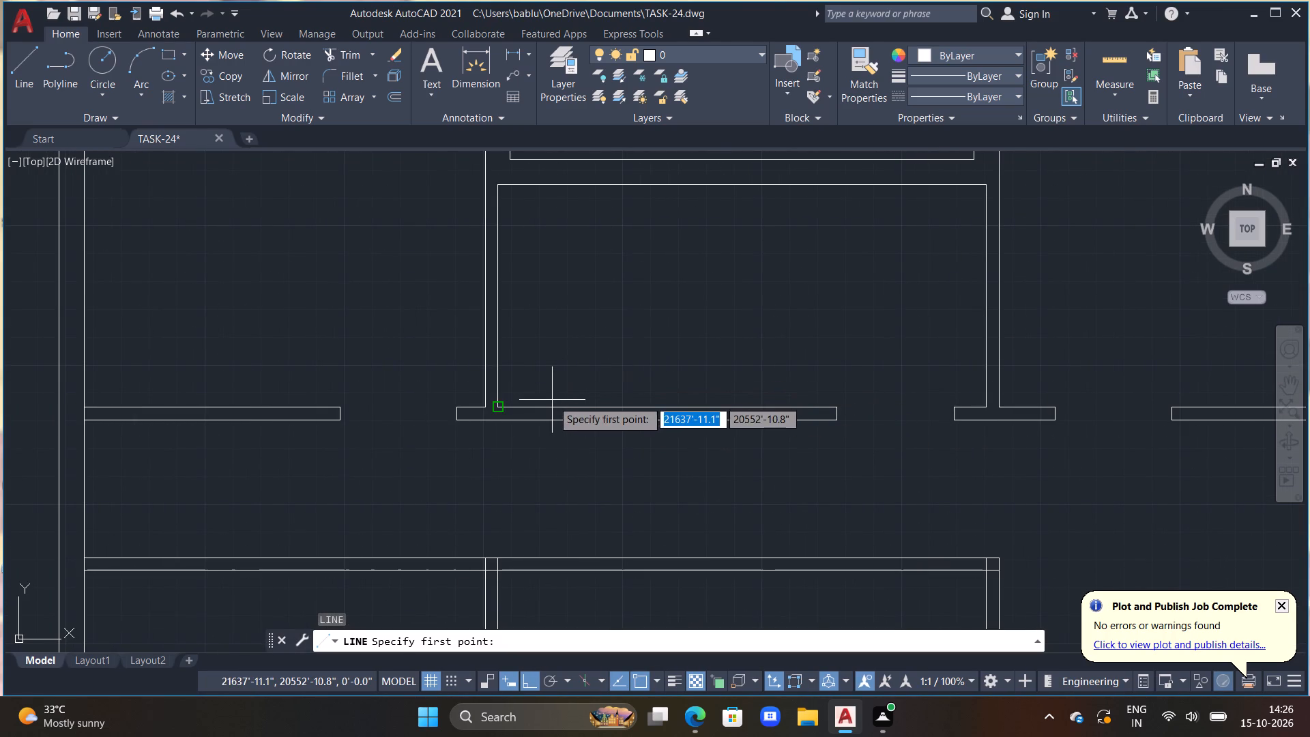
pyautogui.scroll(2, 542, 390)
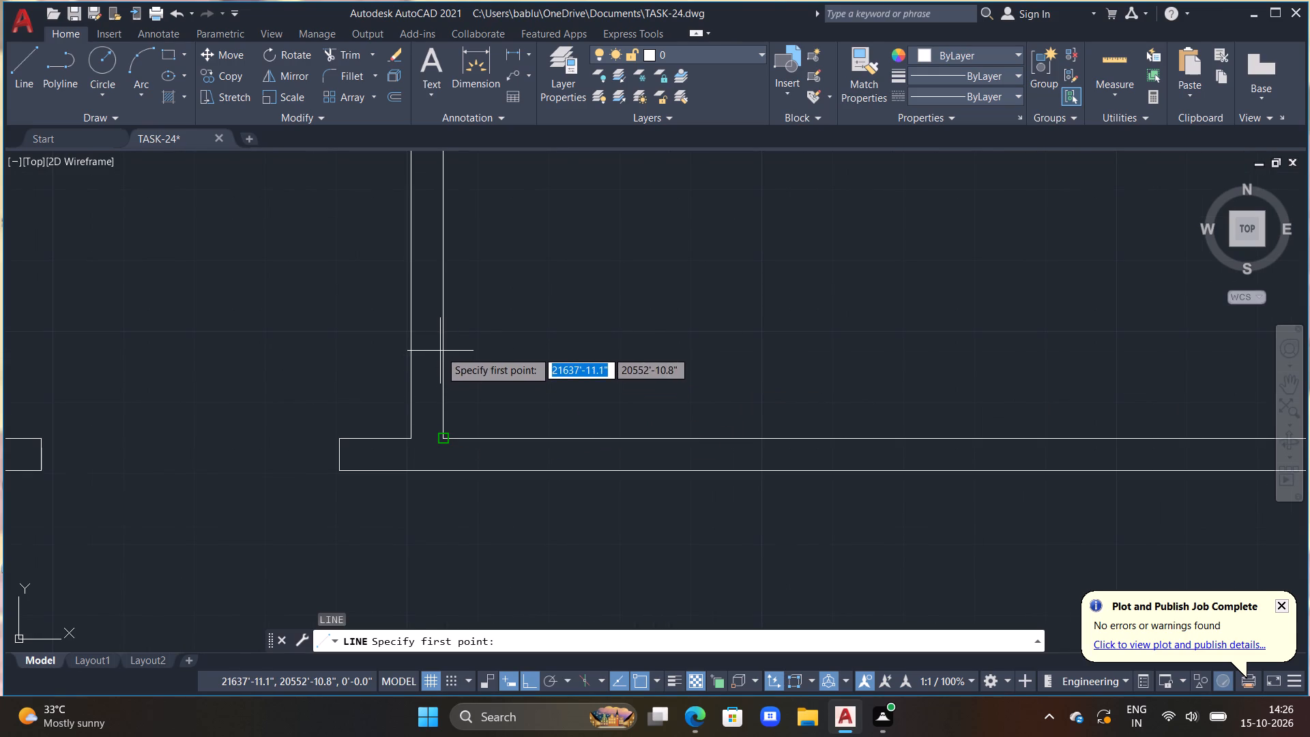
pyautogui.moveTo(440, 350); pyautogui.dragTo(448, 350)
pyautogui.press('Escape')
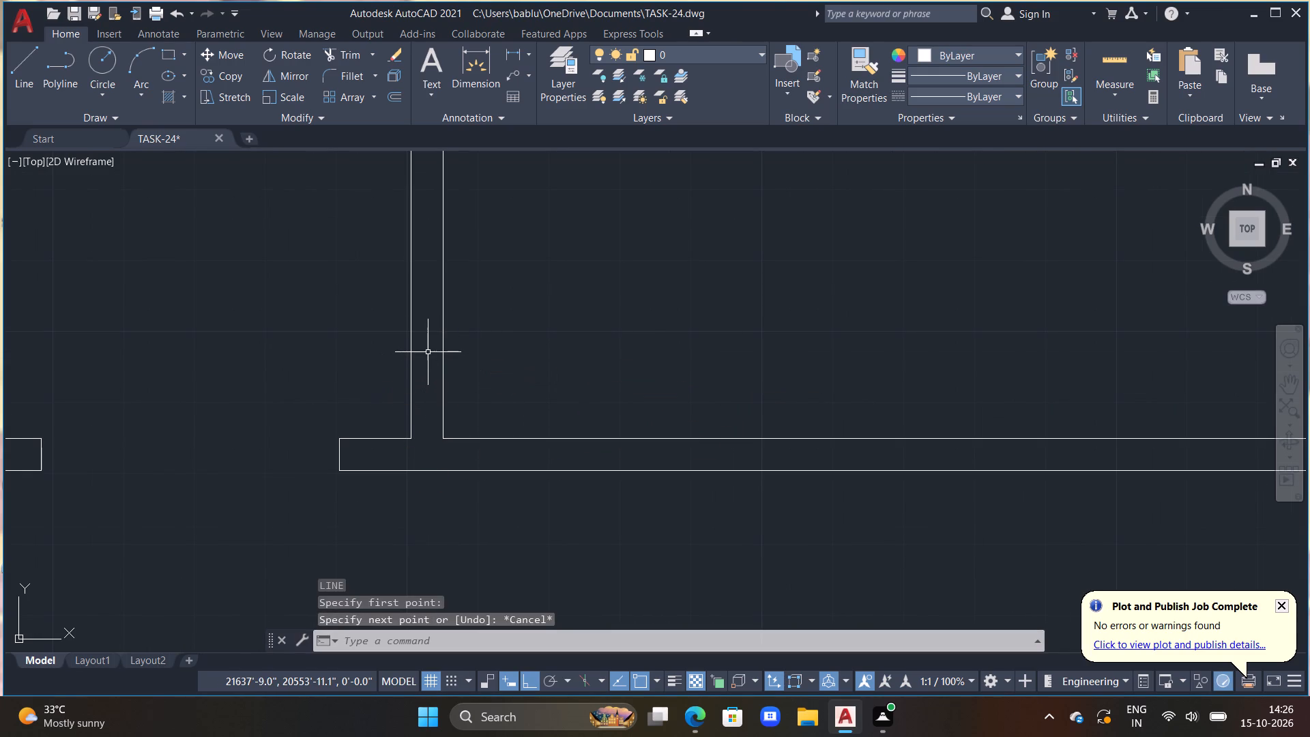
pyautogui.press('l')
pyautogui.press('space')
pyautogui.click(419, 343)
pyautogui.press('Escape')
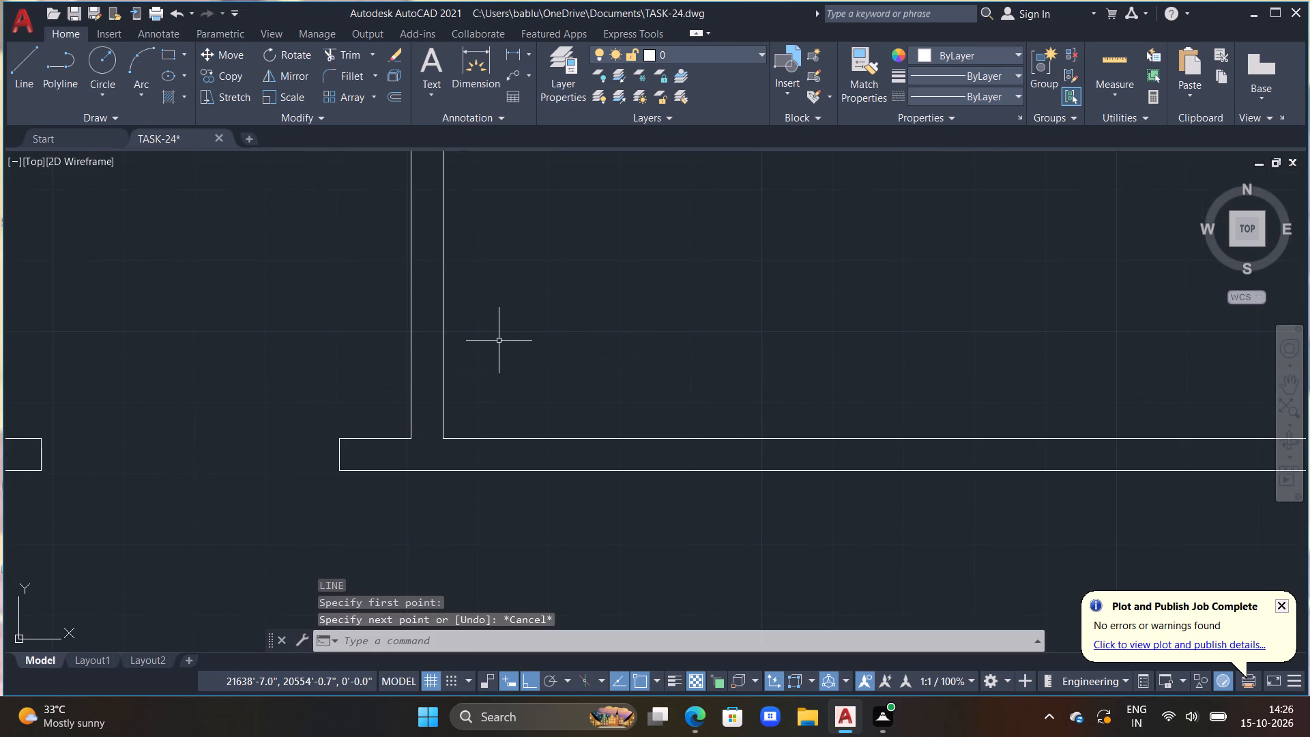
# Draw a 4.5" thick outline across the middle room's left partition, just above the corridor wall, with a base about 1'3" long.
pyautogui.press('l')
pyautogui.press('space')
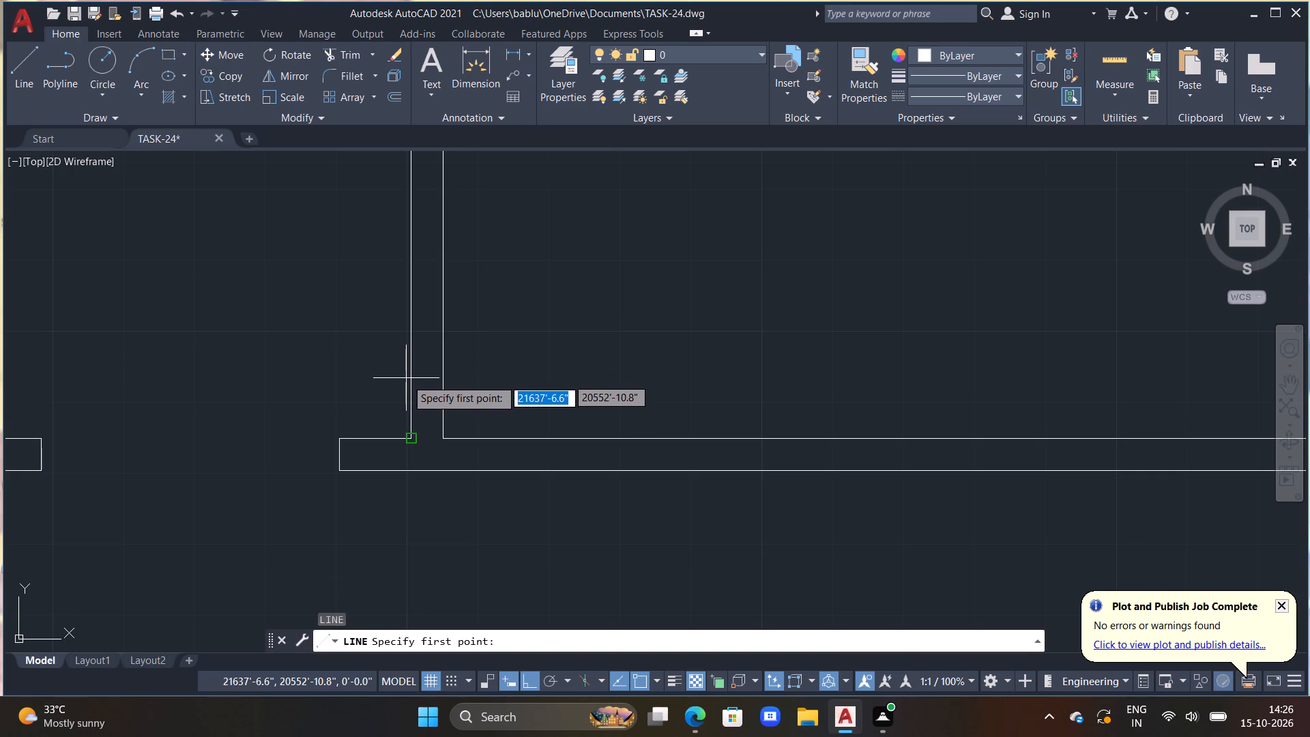
pyautogui.click(395, 383)
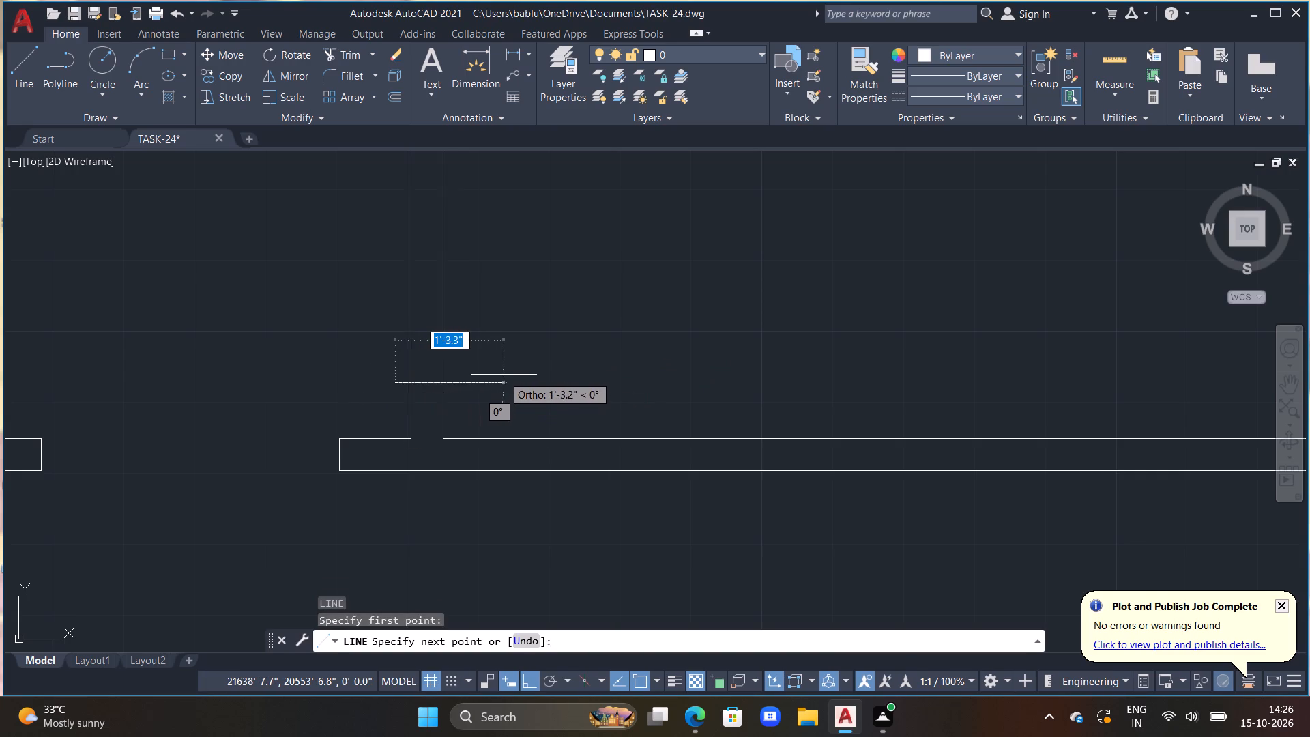
pyautogui.moveTo(504, 375); pyautogui.dragTo(504, 366)
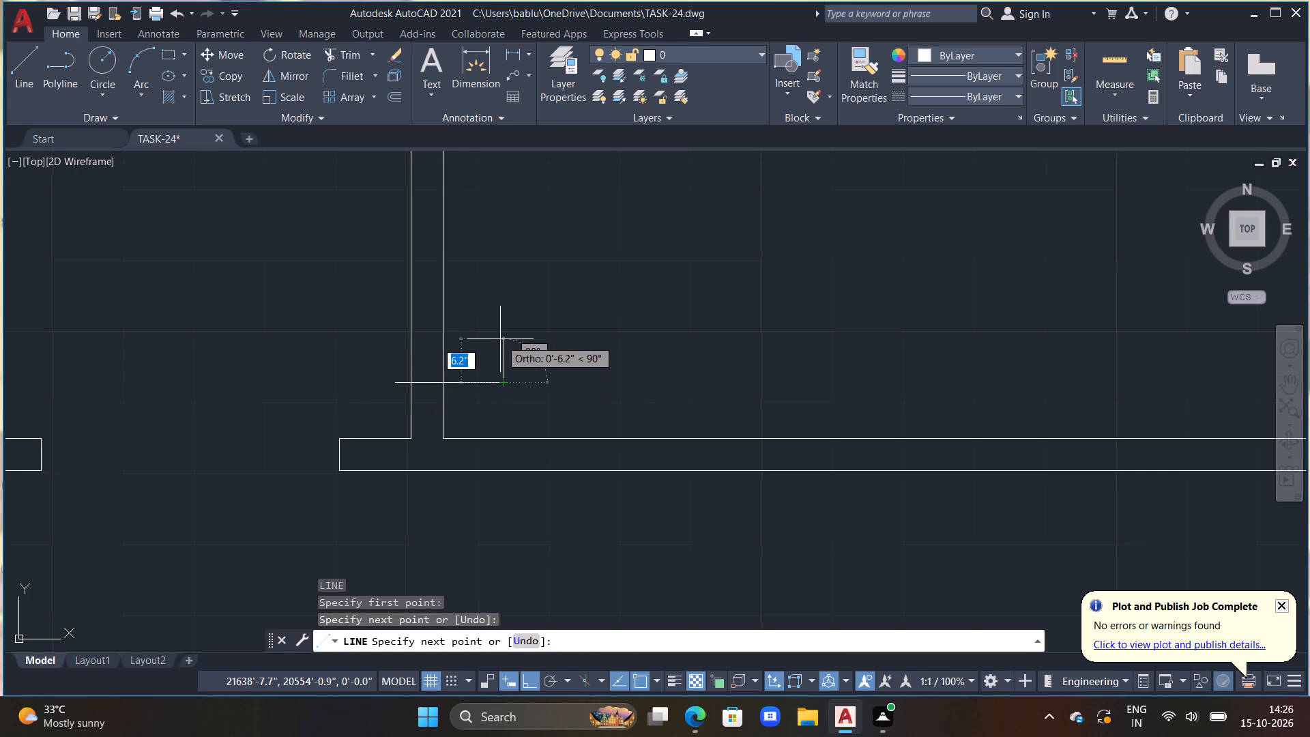
pyautogui.write('4.5"')
pyautogui.press('Return')
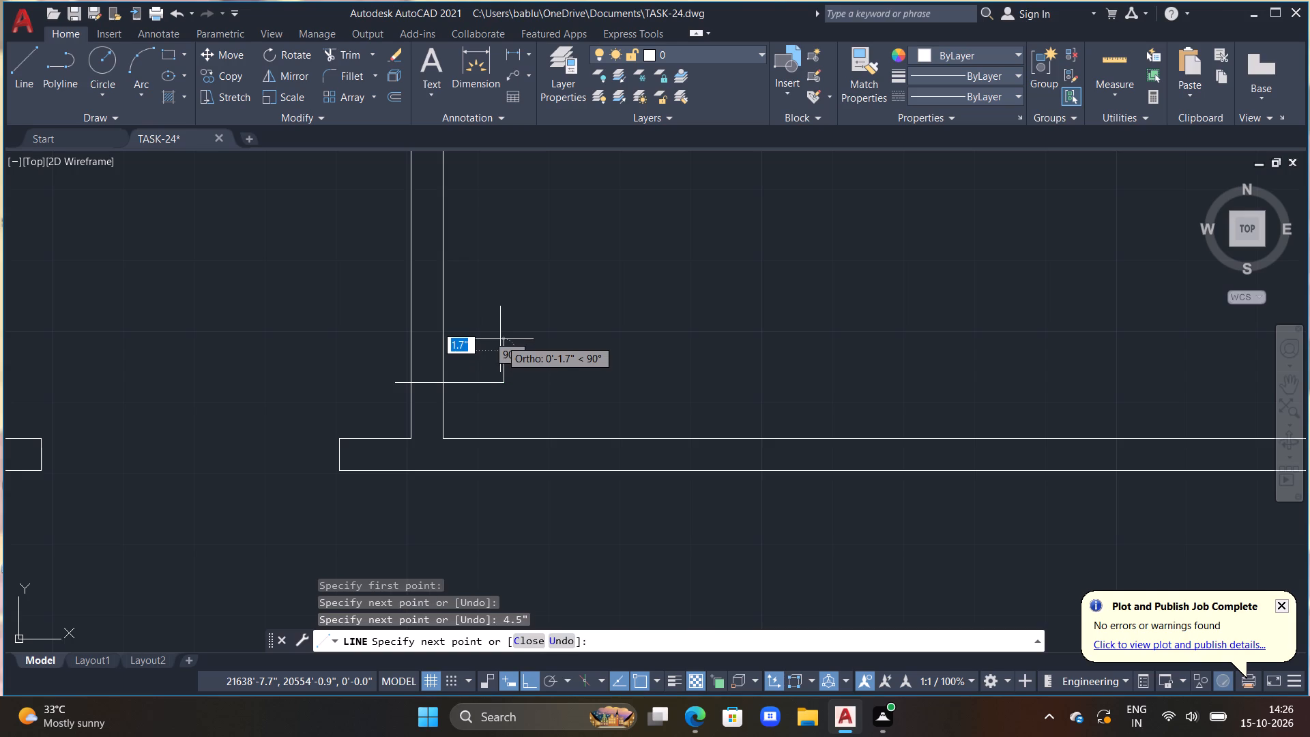
pyautogui.write('4.5"')
pyautogui.press('Return')
pyautogui.click(341, 391)
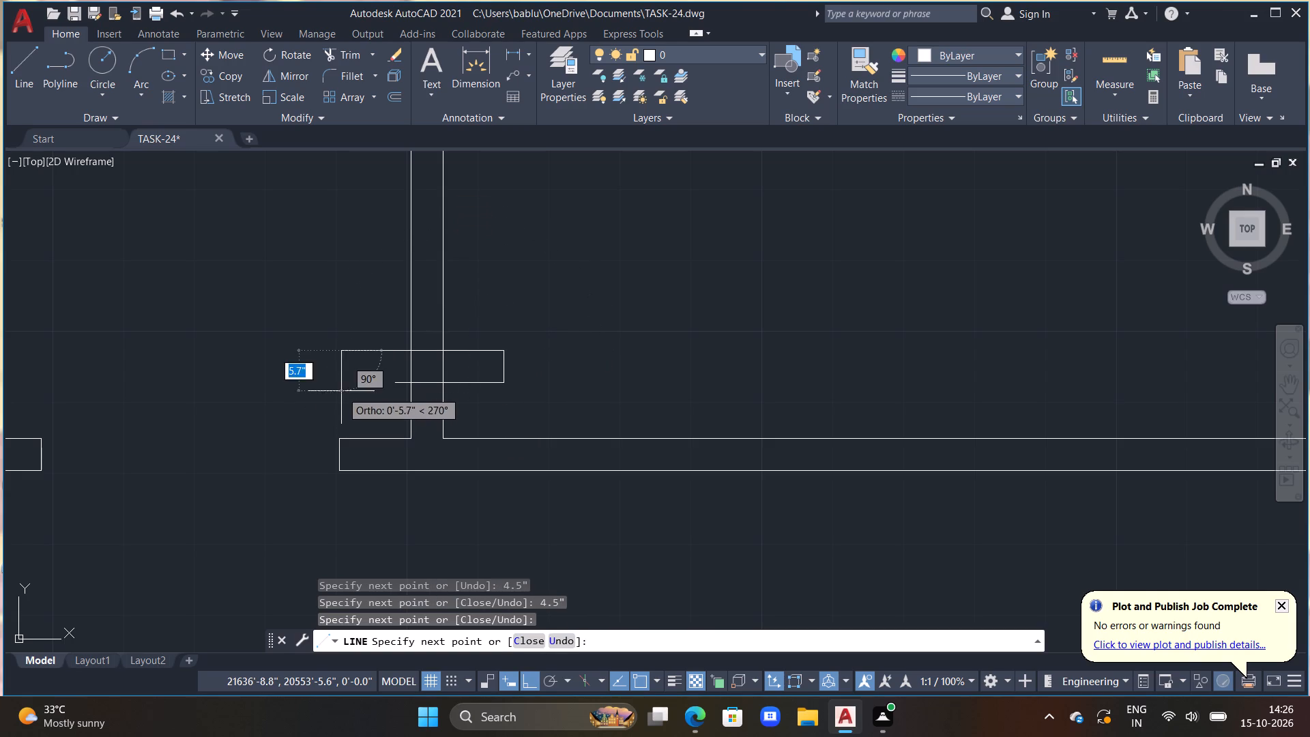
pyautogui.press('Escape')
# Trim the outline and partition lines to leave a 4.5" thick wall stub projecting into the middle room from its left partition.
pyautogui.write('TR')
pyautogui.press('space')
pyautogui.moveTo(359, 338); pyautogui.dragTo(373, 380)
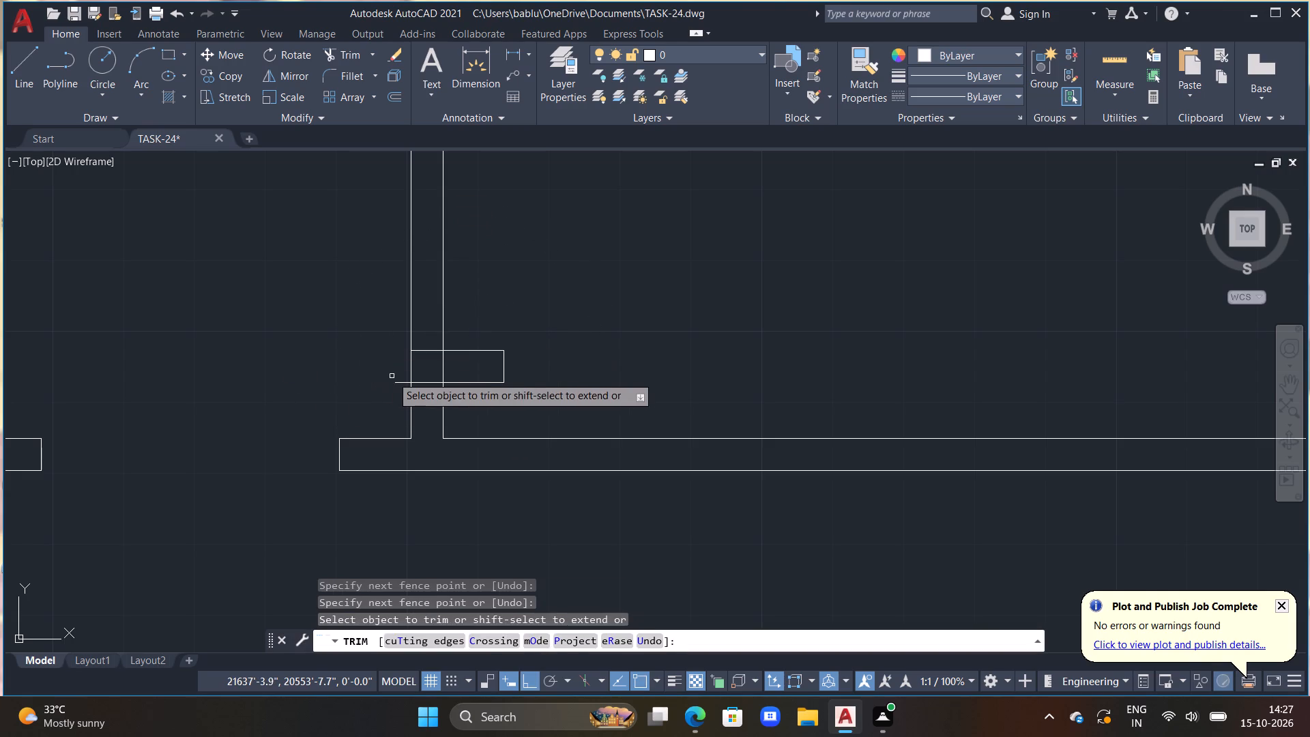
pyautogui.click(392, 378)
pyautogui.click(398, 383)
pyautogui.moveTo(423, 393); pyautogui.dragTo(422, 384)
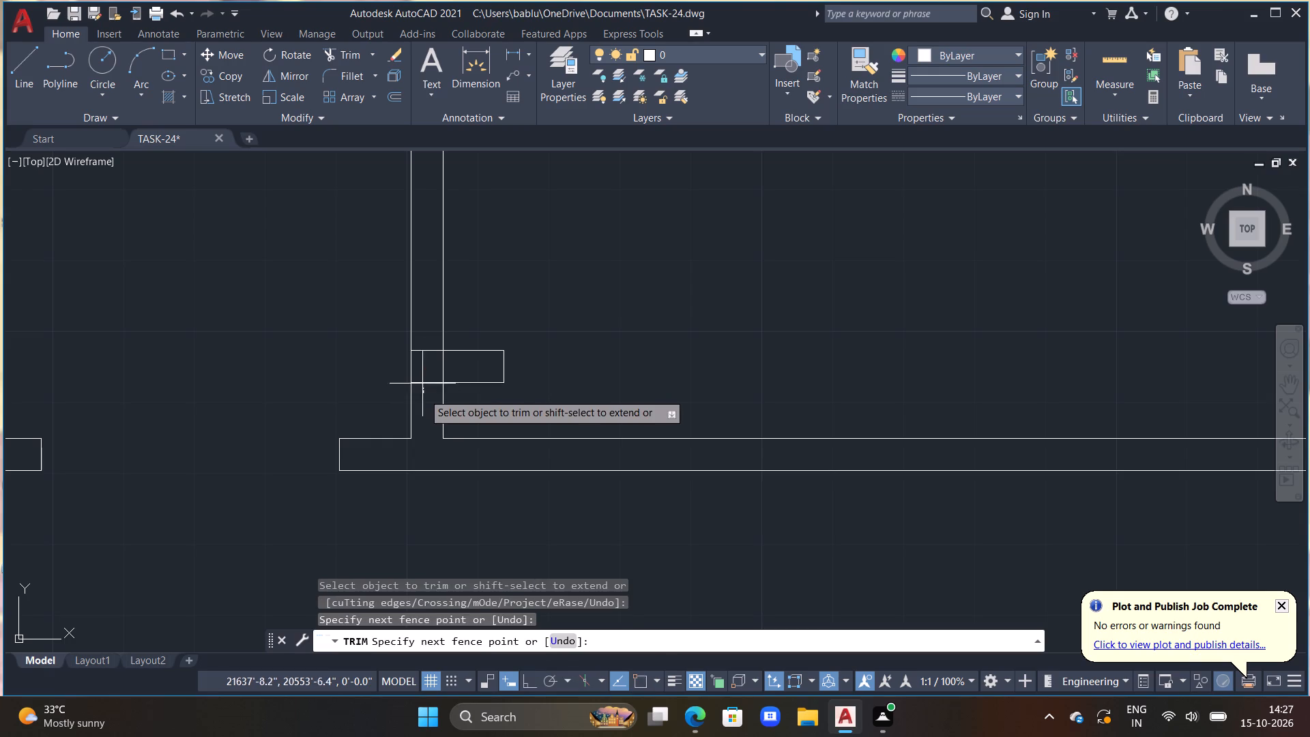
pyautogui.moveTo(422, 384); pyautogui.dragTo(421, 352)
pyautogui.moveTo(426, 366); pyautogui.dragTo(469, 368)
pyautogui.press('Escape')
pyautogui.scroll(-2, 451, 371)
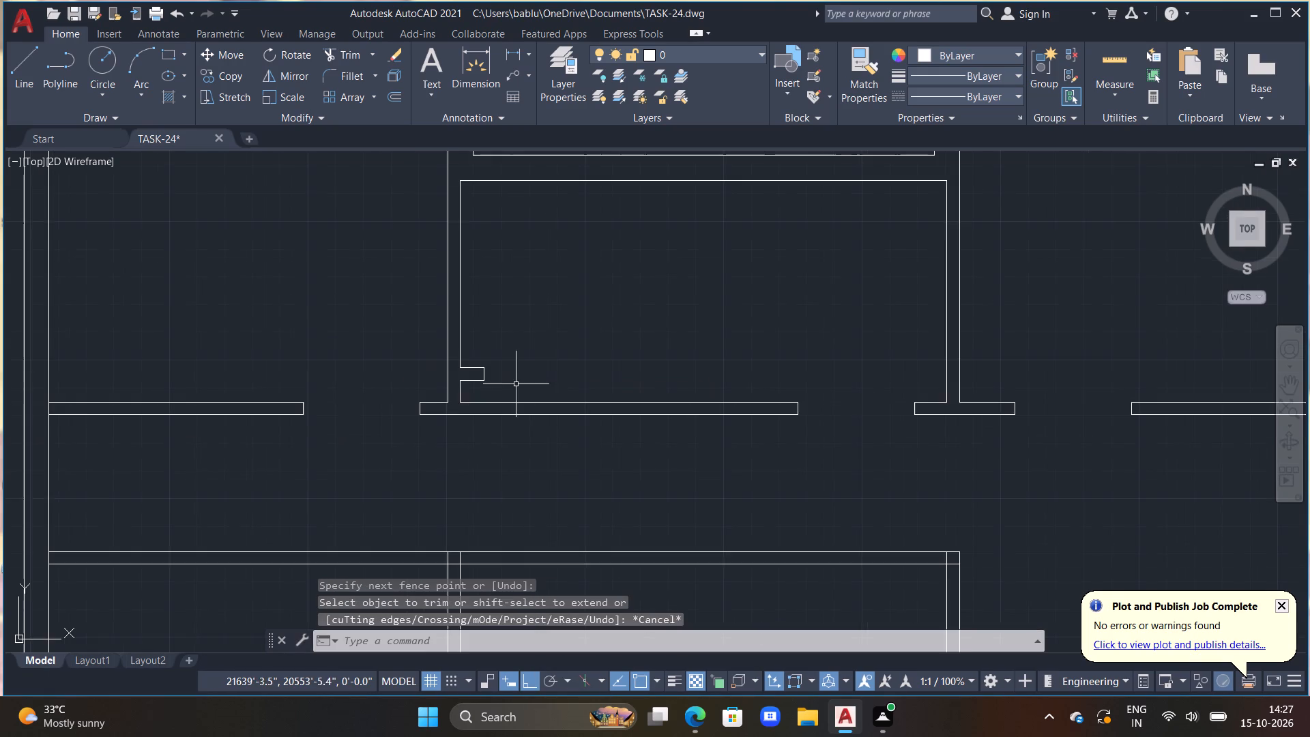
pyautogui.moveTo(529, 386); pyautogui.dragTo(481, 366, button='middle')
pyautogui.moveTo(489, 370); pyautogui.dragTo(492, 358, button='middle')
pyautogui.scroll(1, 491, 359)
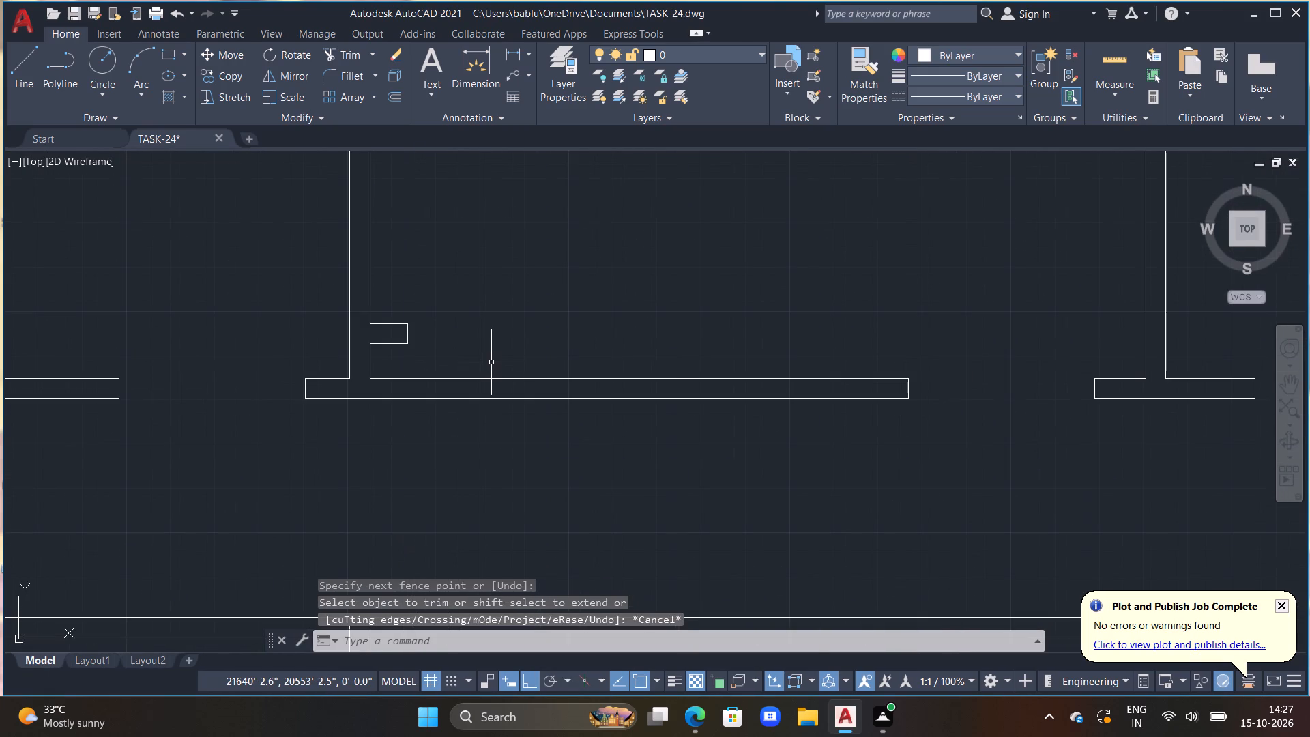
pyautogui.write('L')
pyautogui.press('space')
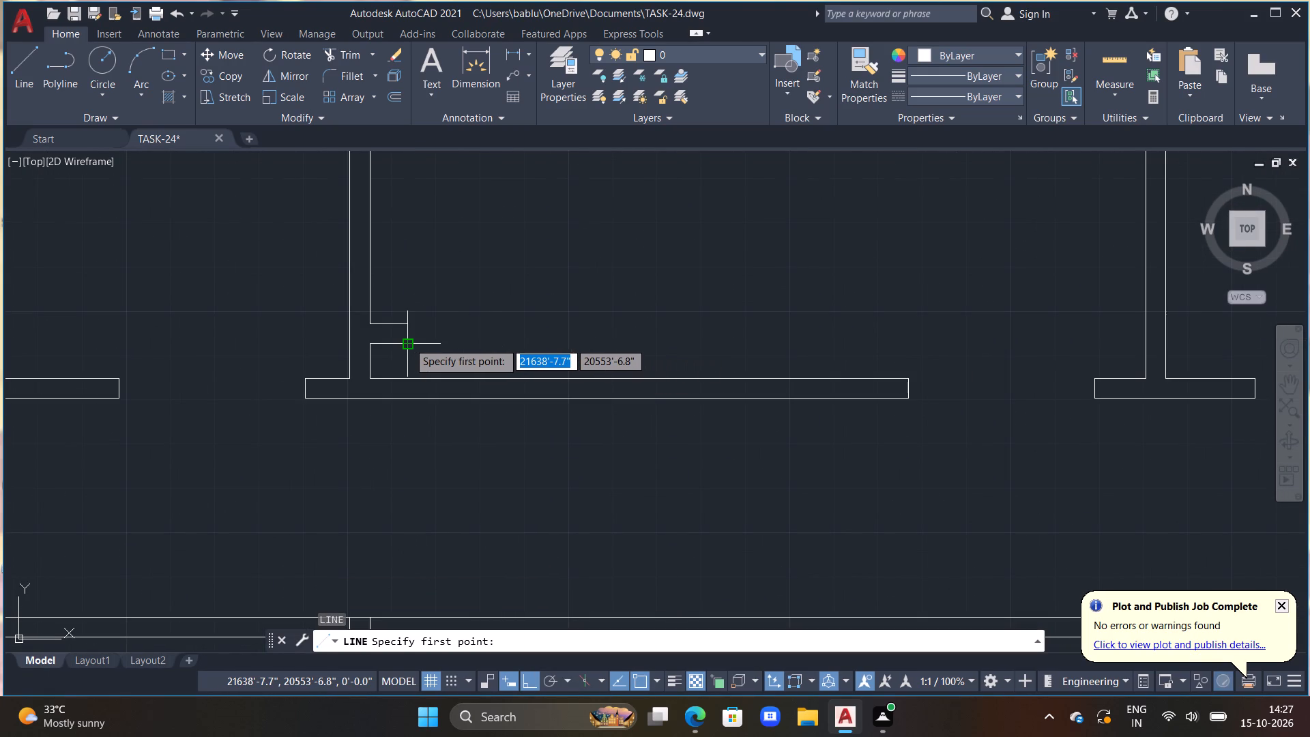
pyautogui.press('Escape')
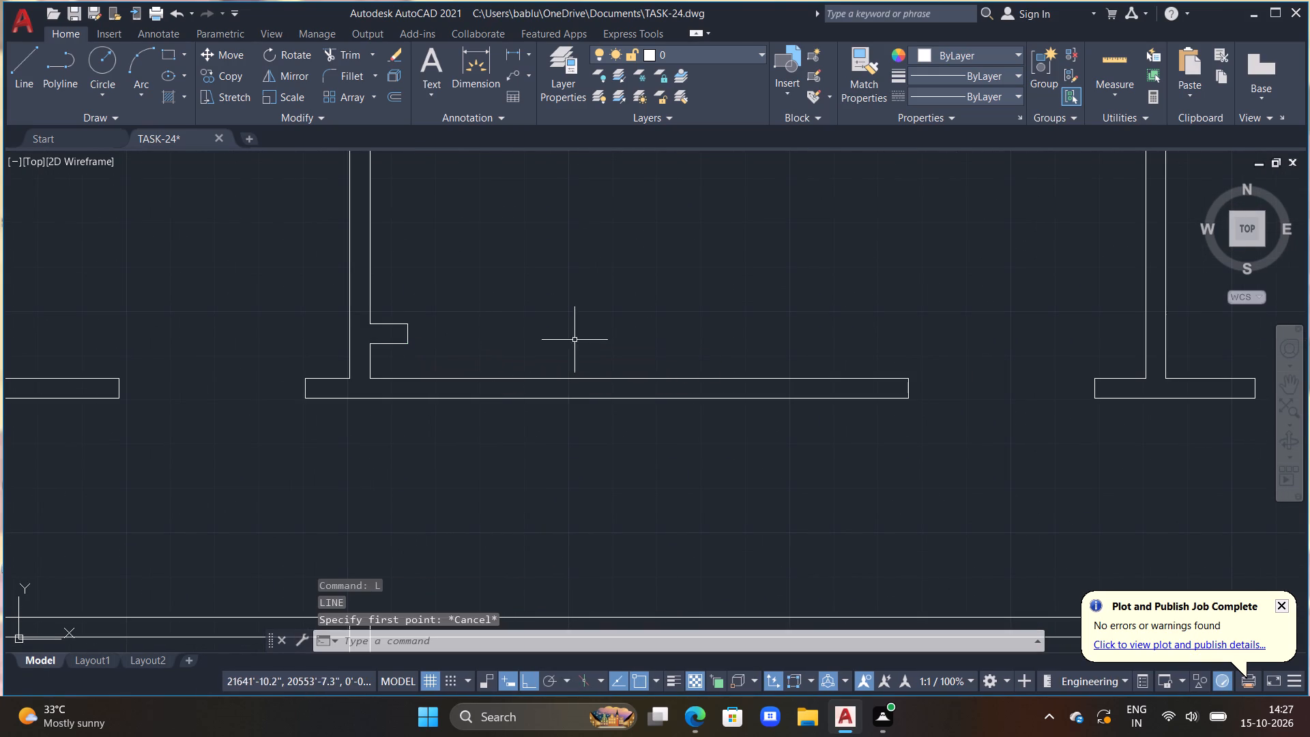
# Offset the wall stub's short end line 1'6" into the middle room.
pyautogui.write('OFF')
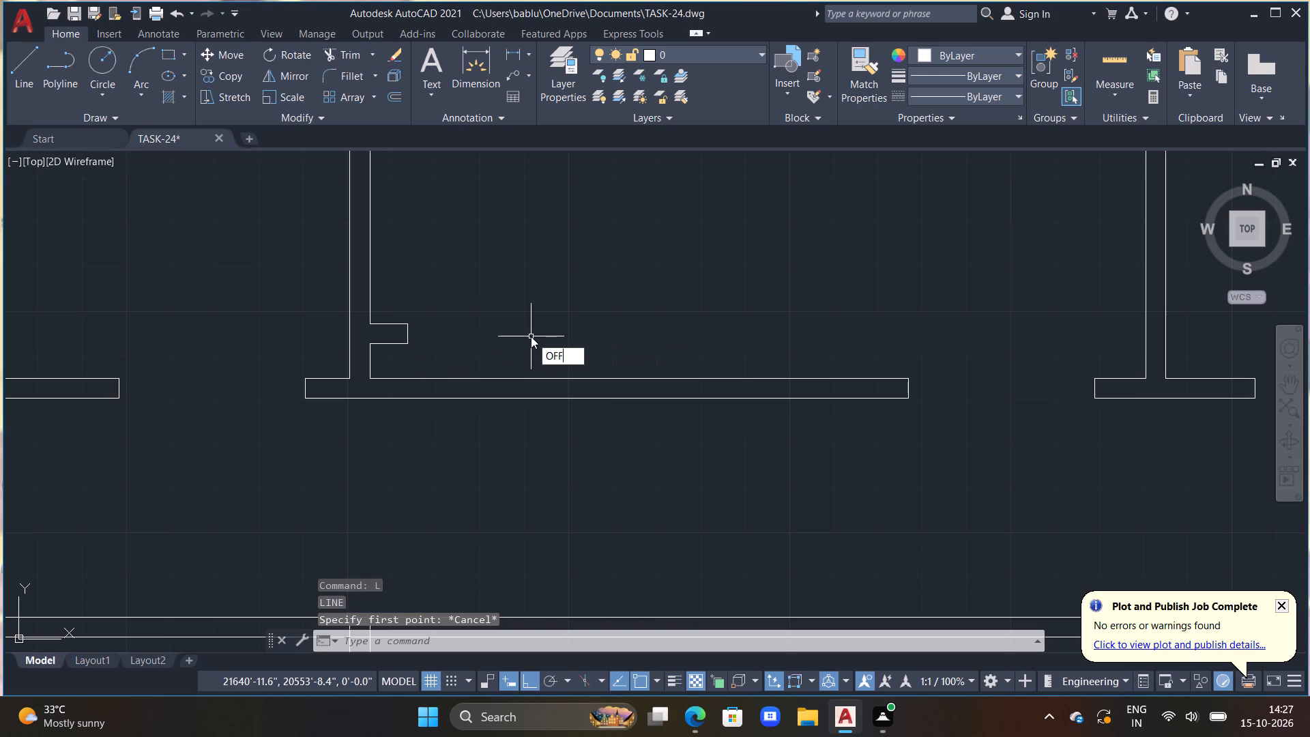
pyautogui.press('space')
pyautogui.write('1\'6"')
pyautogui.press('Return')
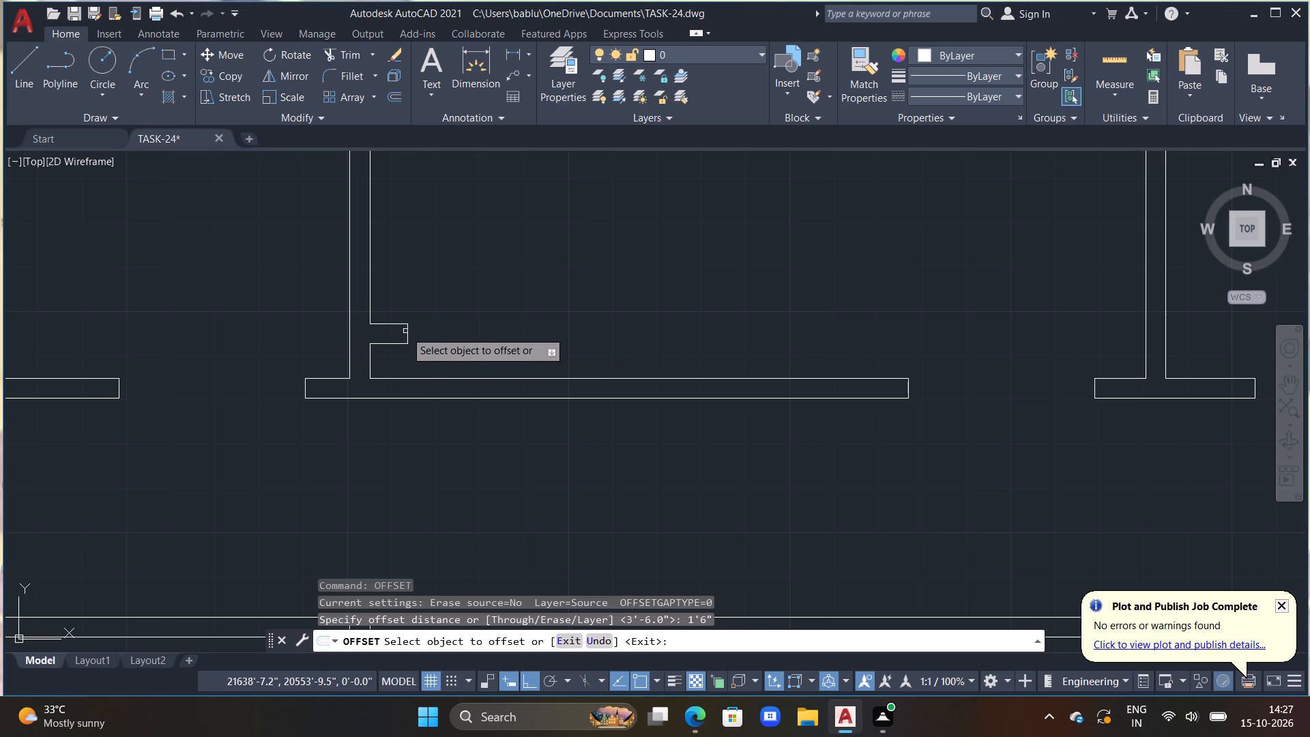
pyautogui.click(406, 331)
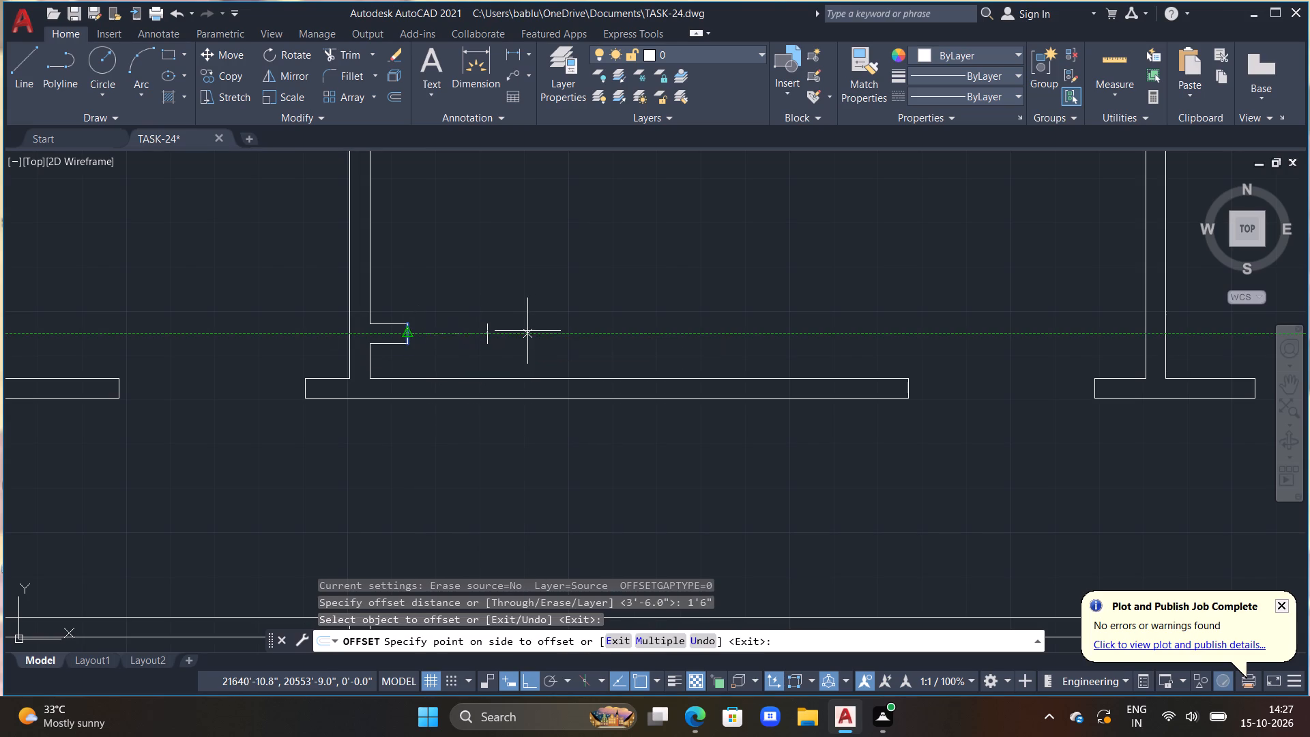
pyautogui.click(527, 331)
pyautogui.press('Escape')
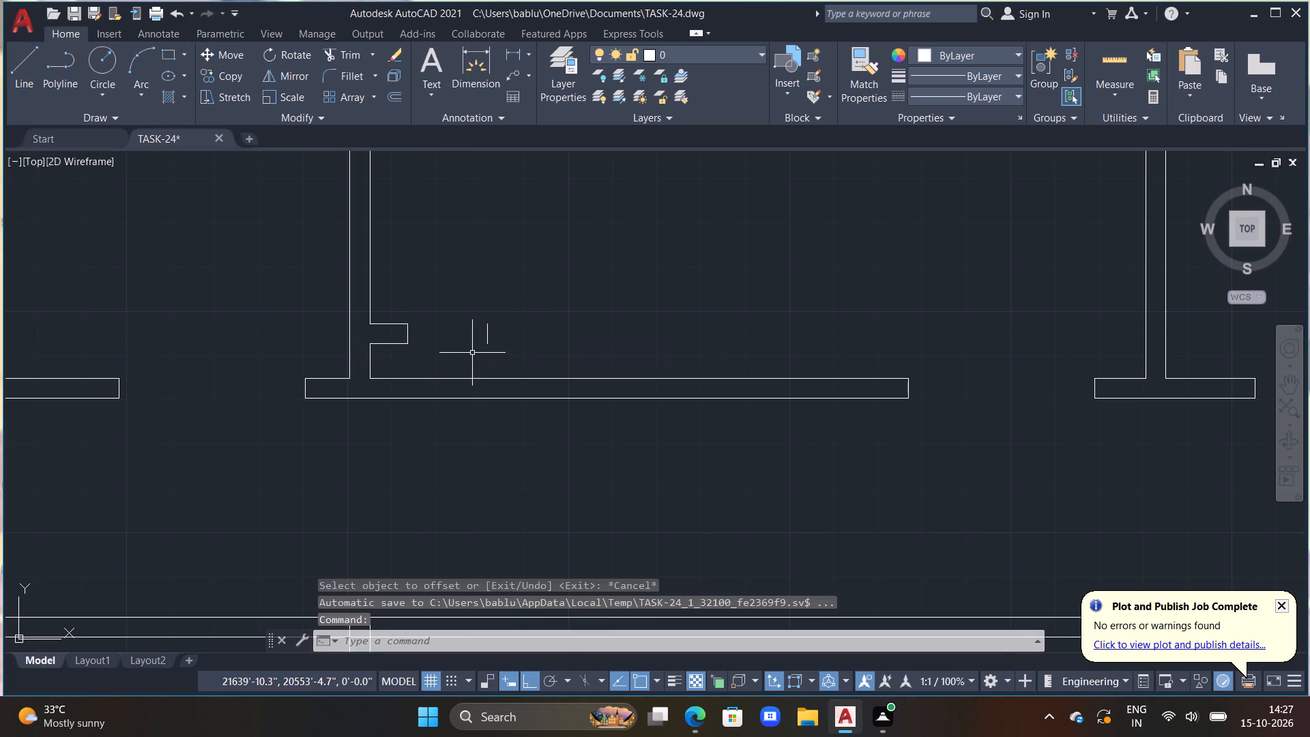
# Draw a line about 7" further into the middle room from the offset line's upper end, turning down across the corridor wall.
pyautogui.press('t')
pyautogui.press('Escape')
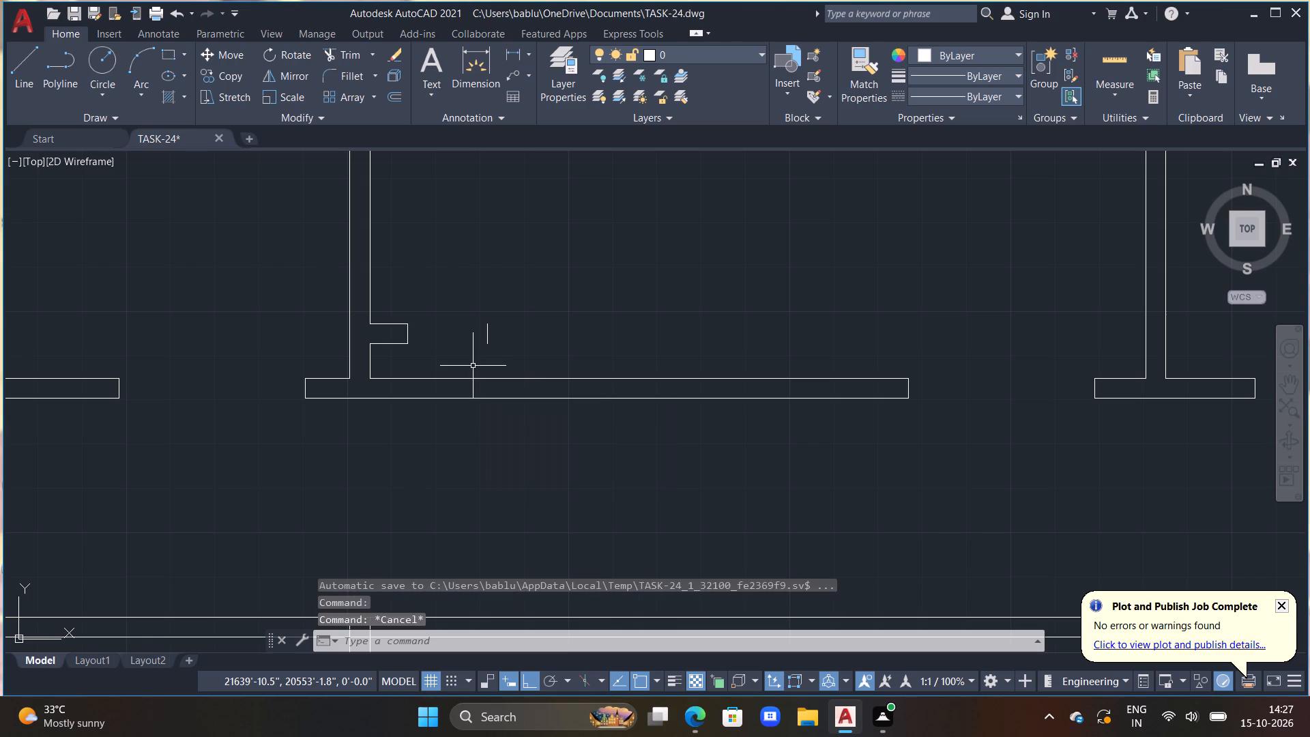
pyautogui.press('l')
pyautogui.press('space')
pyautogui.click(488, 321)
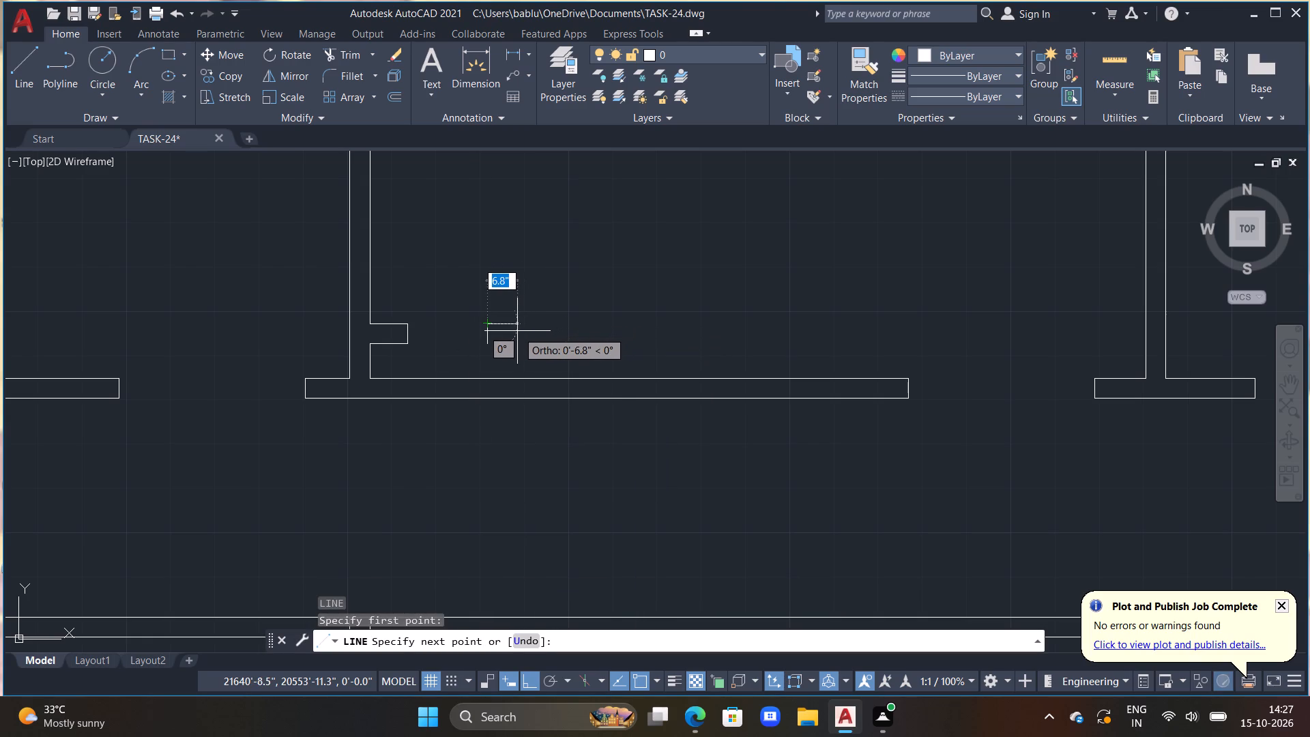
pyautogui.click(517, 331)
pyautogui.click(521, 416)
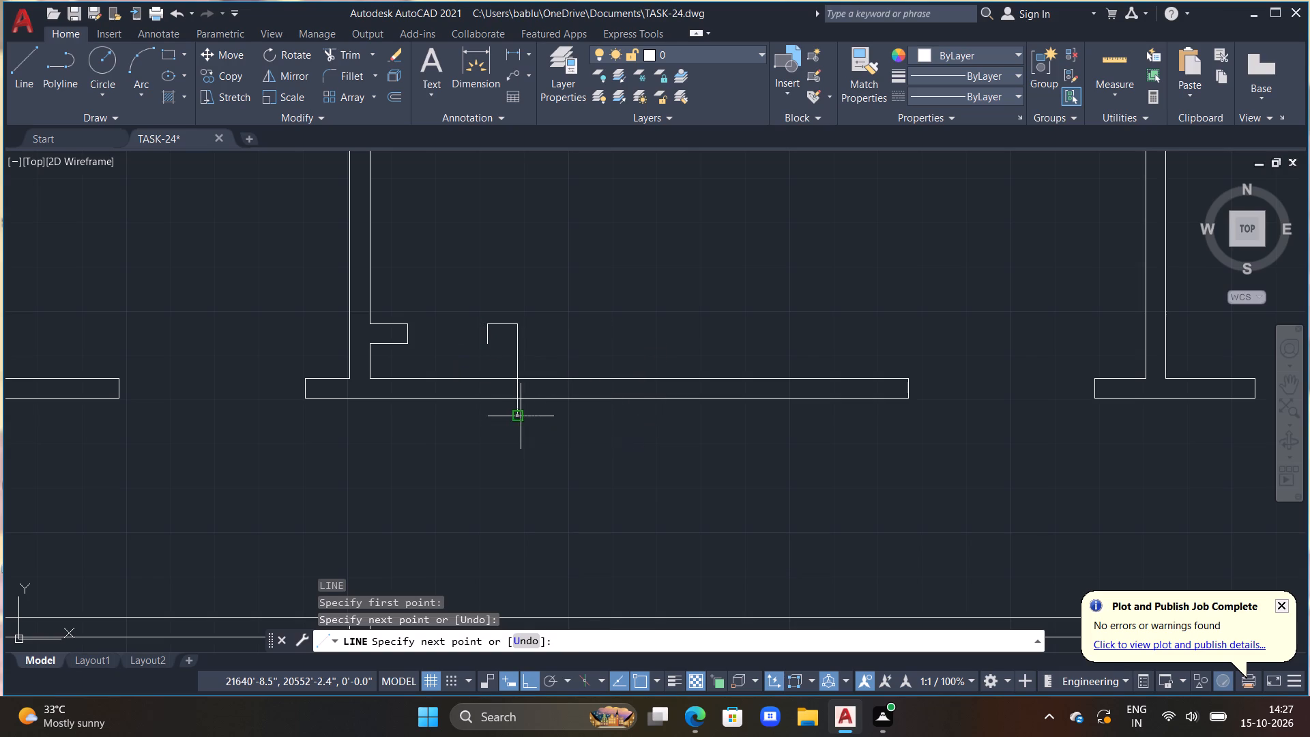
pyautogui.press('Escape')
# Draw the inner outline from the offset line's lower end, about 4" into the room and then down past the corridor wall.
pyautogui.scroll(2, 500, 343)
pyautogui.press('l')
pyautogui.press('space')
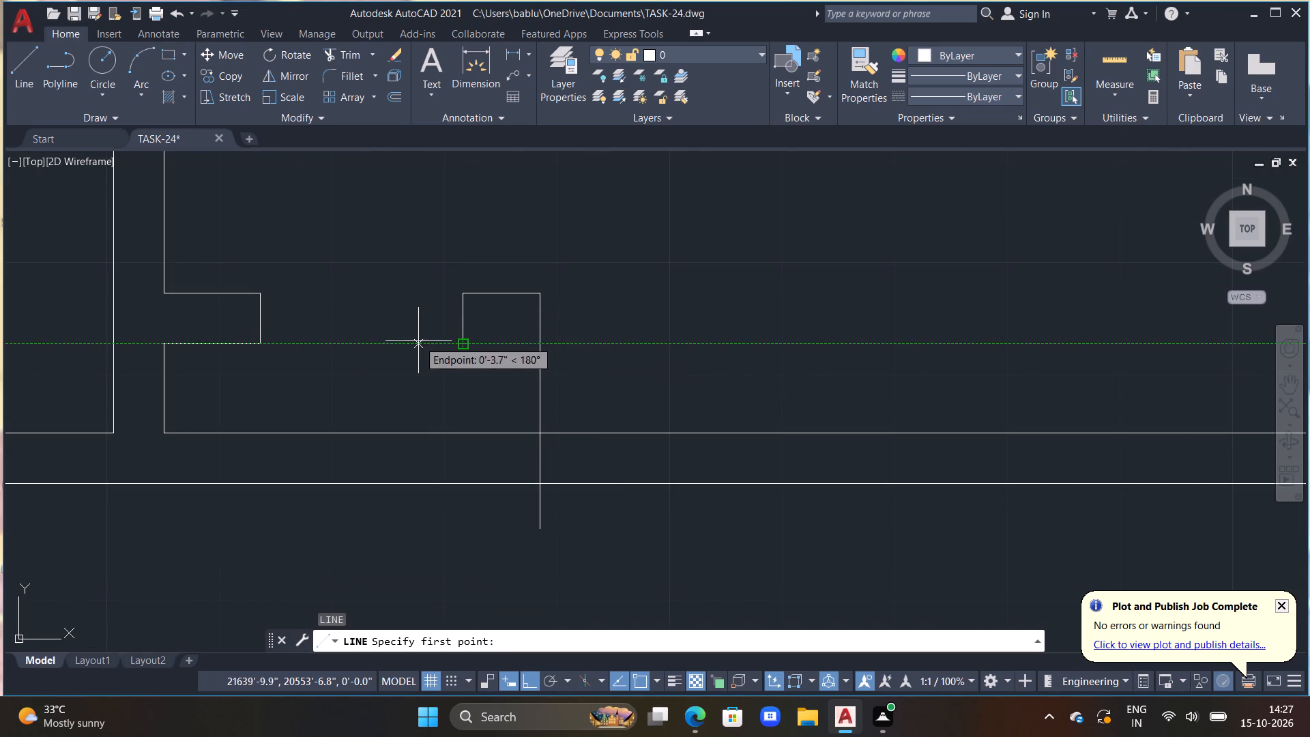
pyautogui.moveTo(463, 342); pyautogui.dragTo(495, 338)
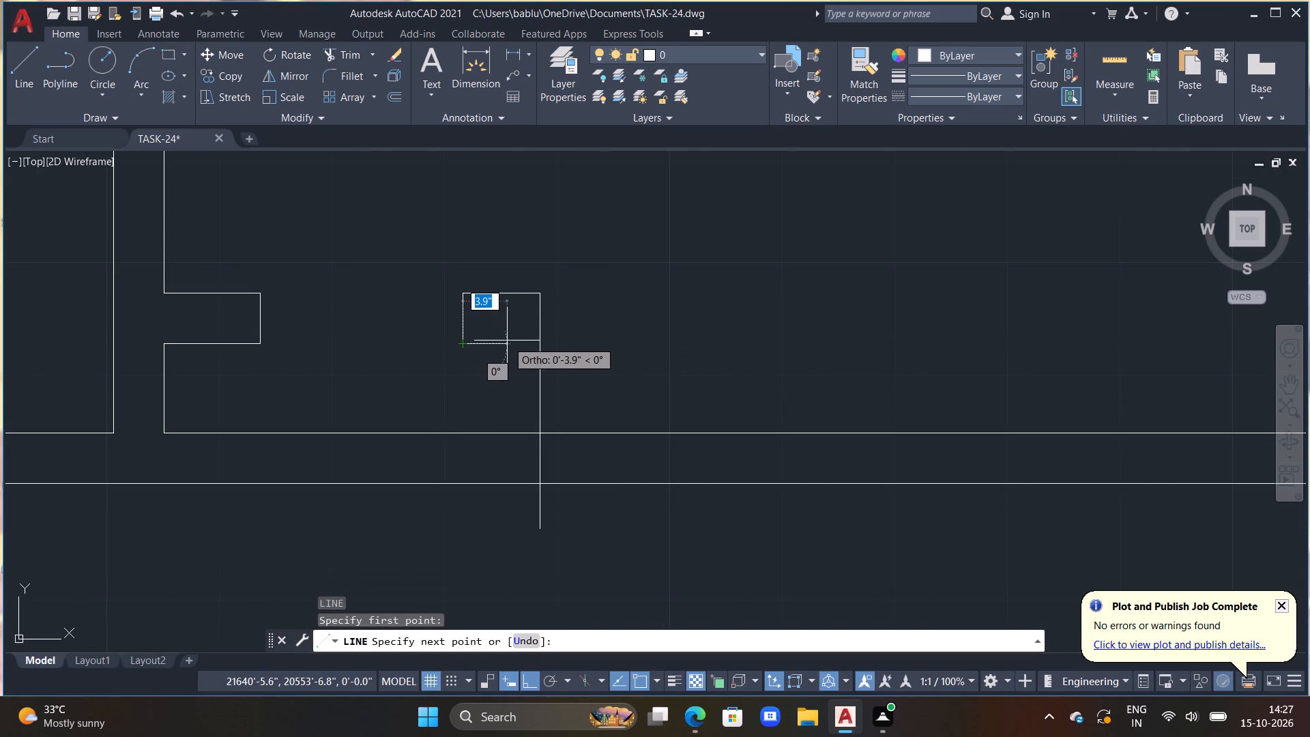
pyautogui.click(510, 341)
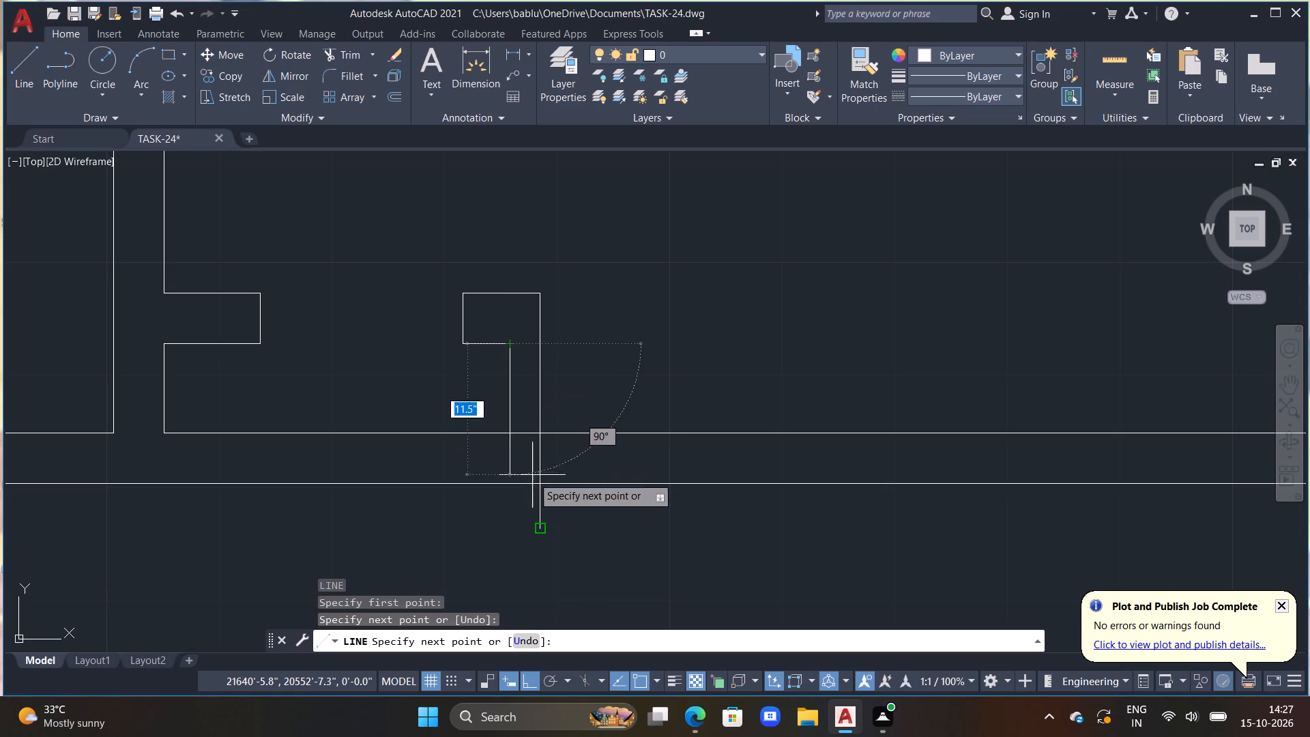
pyautogui.click(531, 491)
pyautogui.hotkey('ctrl', 'z')
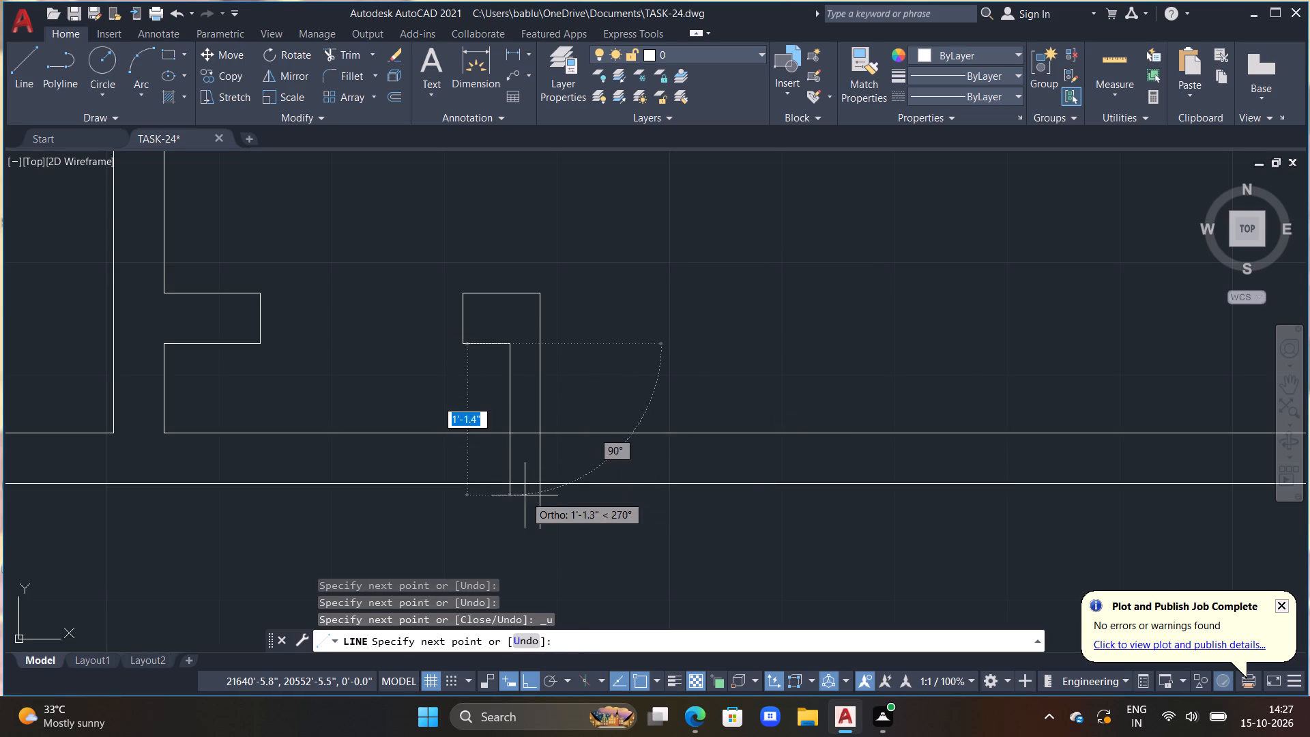
pyautogui.click(476, 530)
pyautogui.press('`')
pyautogui.press('Escape')
pyautogui.press('Escape')
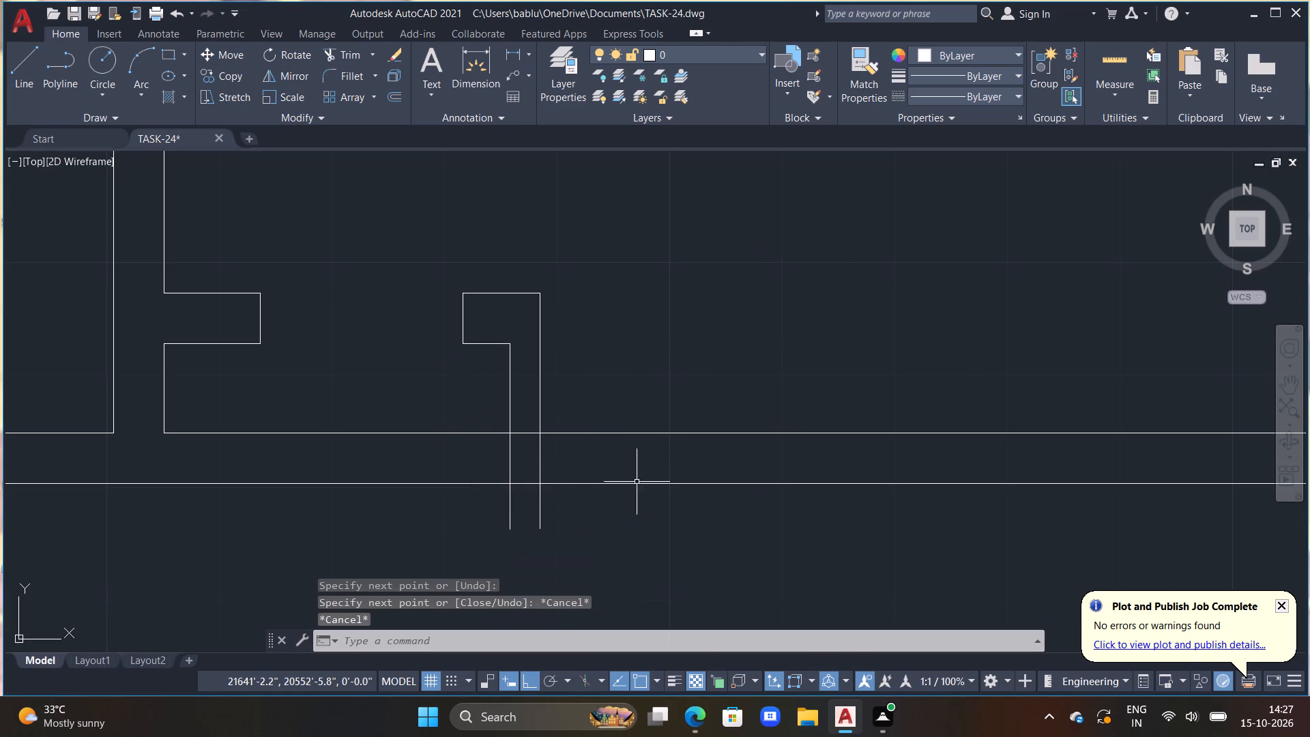
# Trim the overhanging line ends and the corridor wall's upper line between them to join the L-shaped stub to the wall.
pyautogui.press('Escape')
pyautogui.write('TR')
pyautogui.press('space')
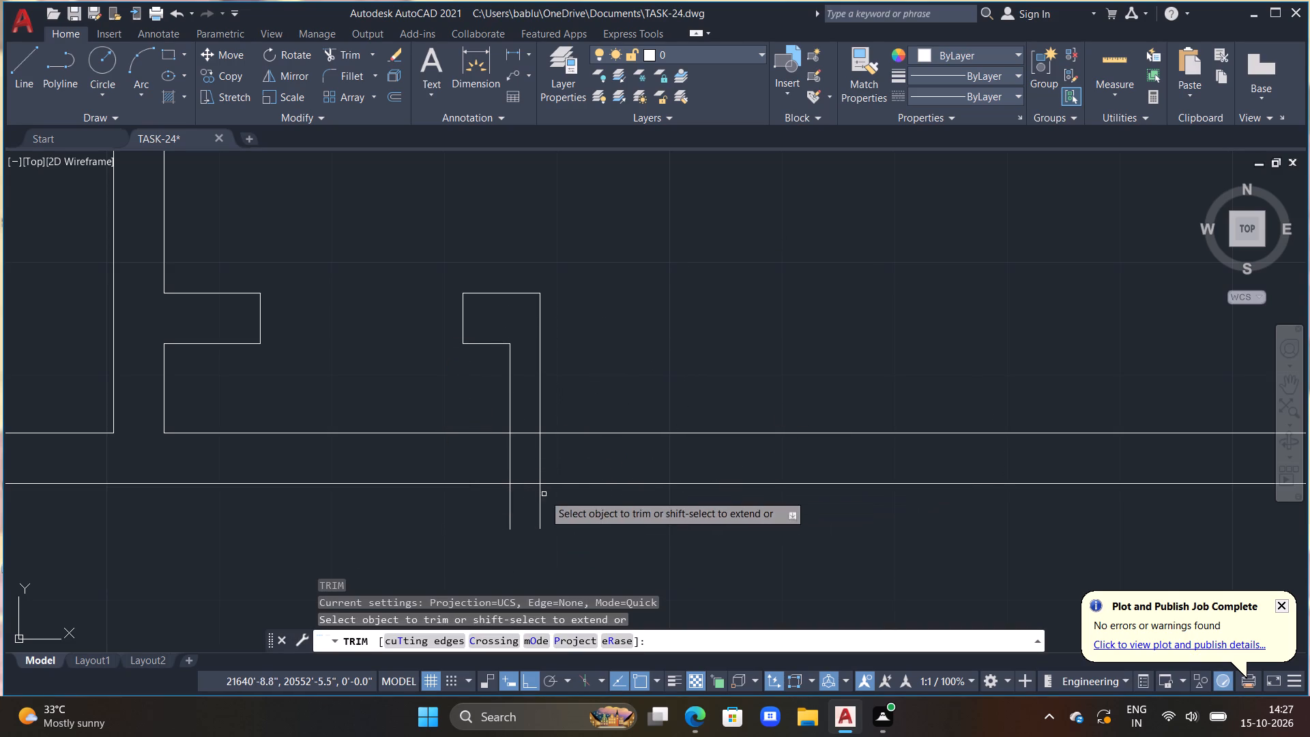
pyautogui.moveTo(493, 498); pyautogui.dragTo(626, 504)
pyautogui.moveTo(486, 456); pyautogui.dragTo(496, 456)
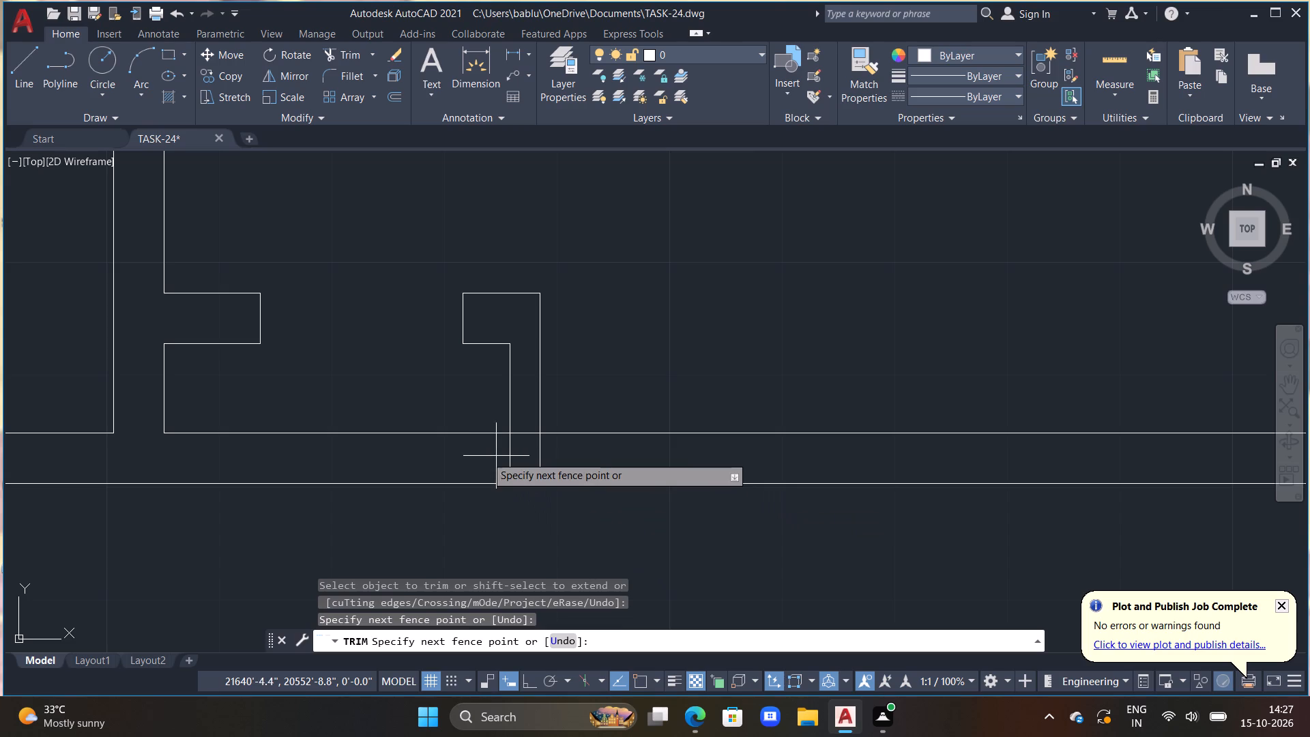
pyautogui.moveTo(496, 456); pyautogui.dragTo(549, 455)
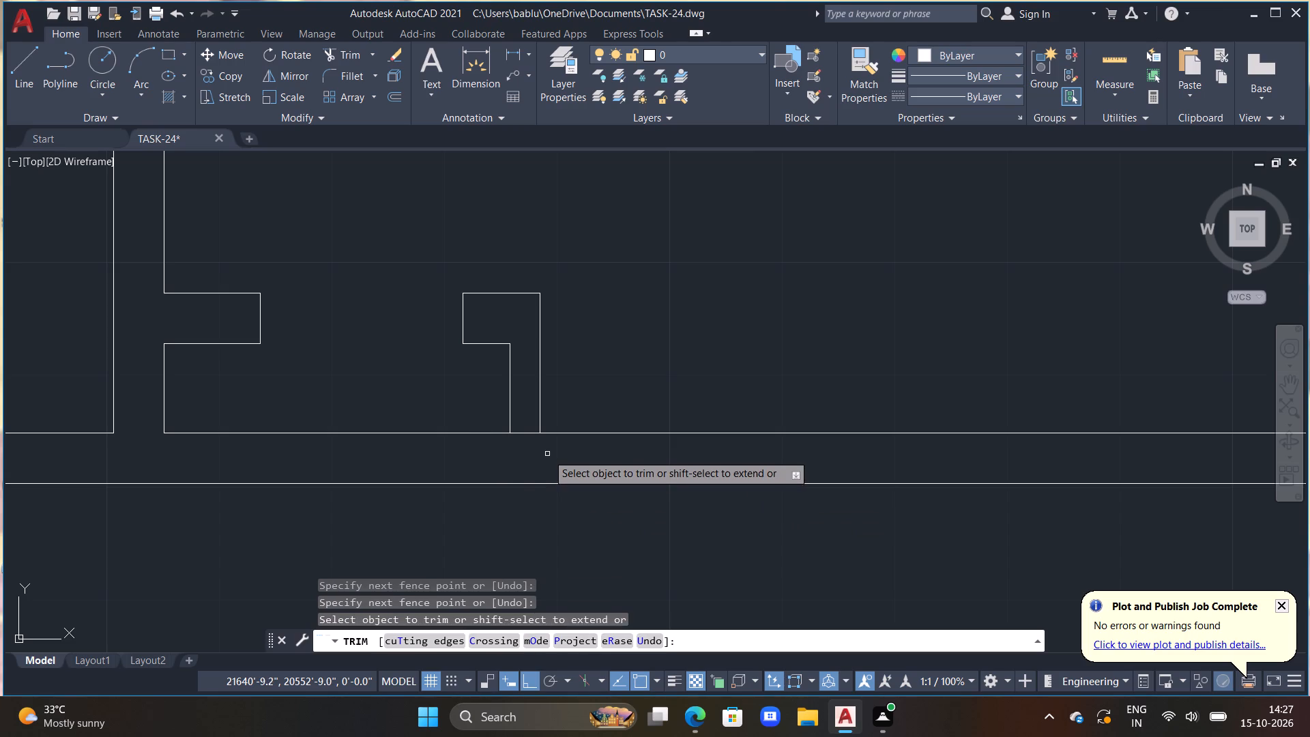
pyautogui.press('y')
pyautogui.press('y')
pyautogui.press('6')
pyautogui.press('F6')
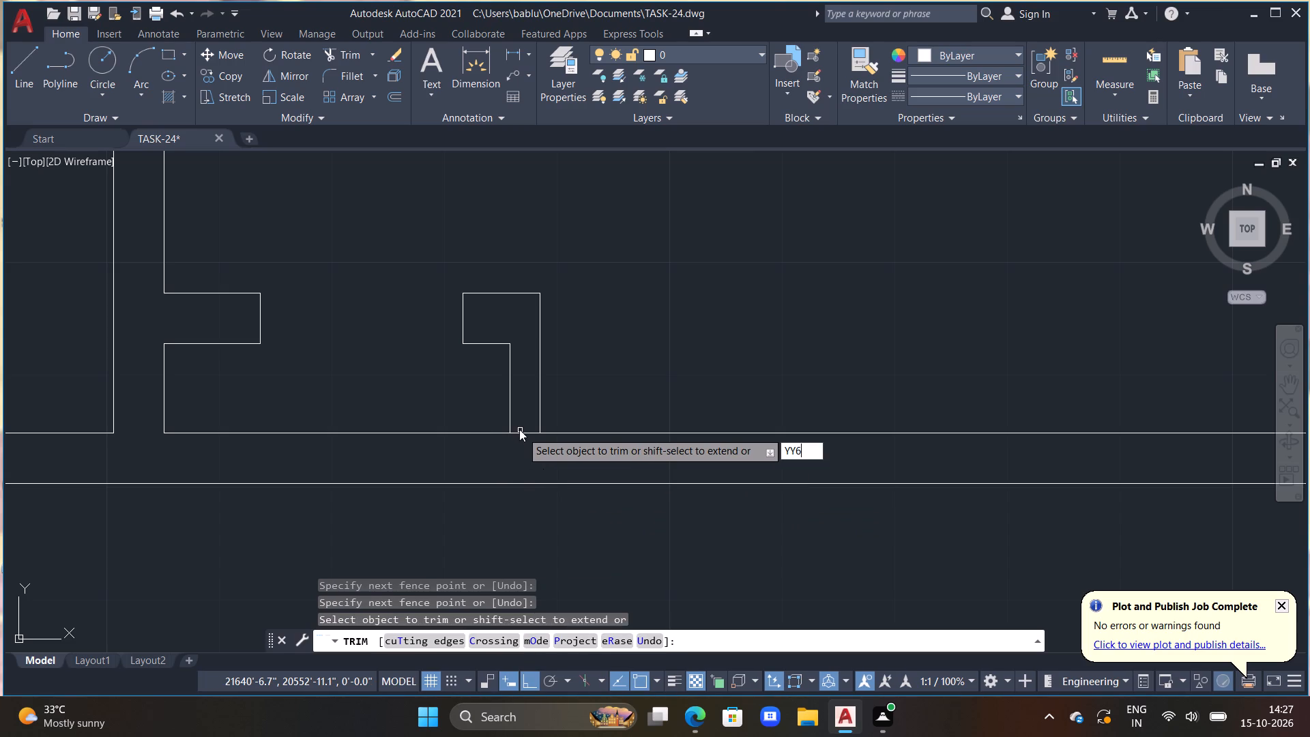
pyautogui.press('Escape')
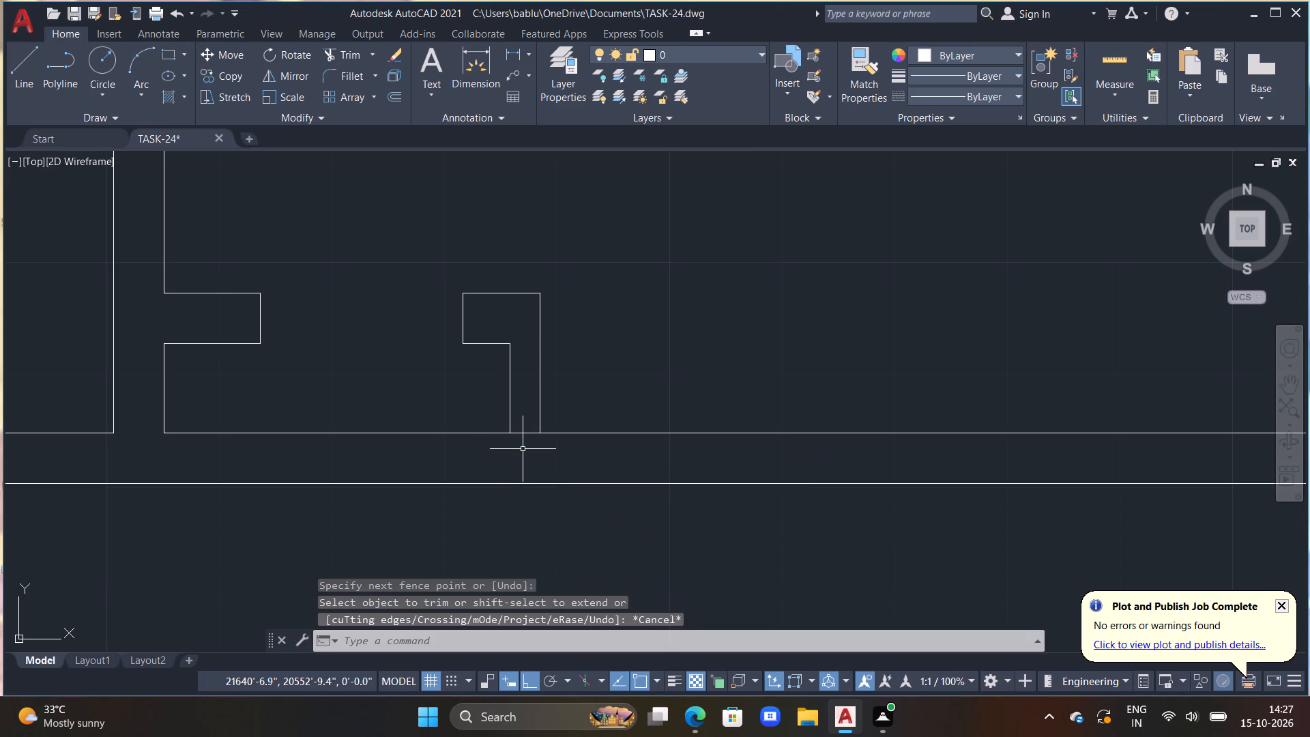
pyautogui.write('TR')
pyautogui.press('space')
pyautogui.moveTo(523, 447); pyautogui.dragTo(523, 420)
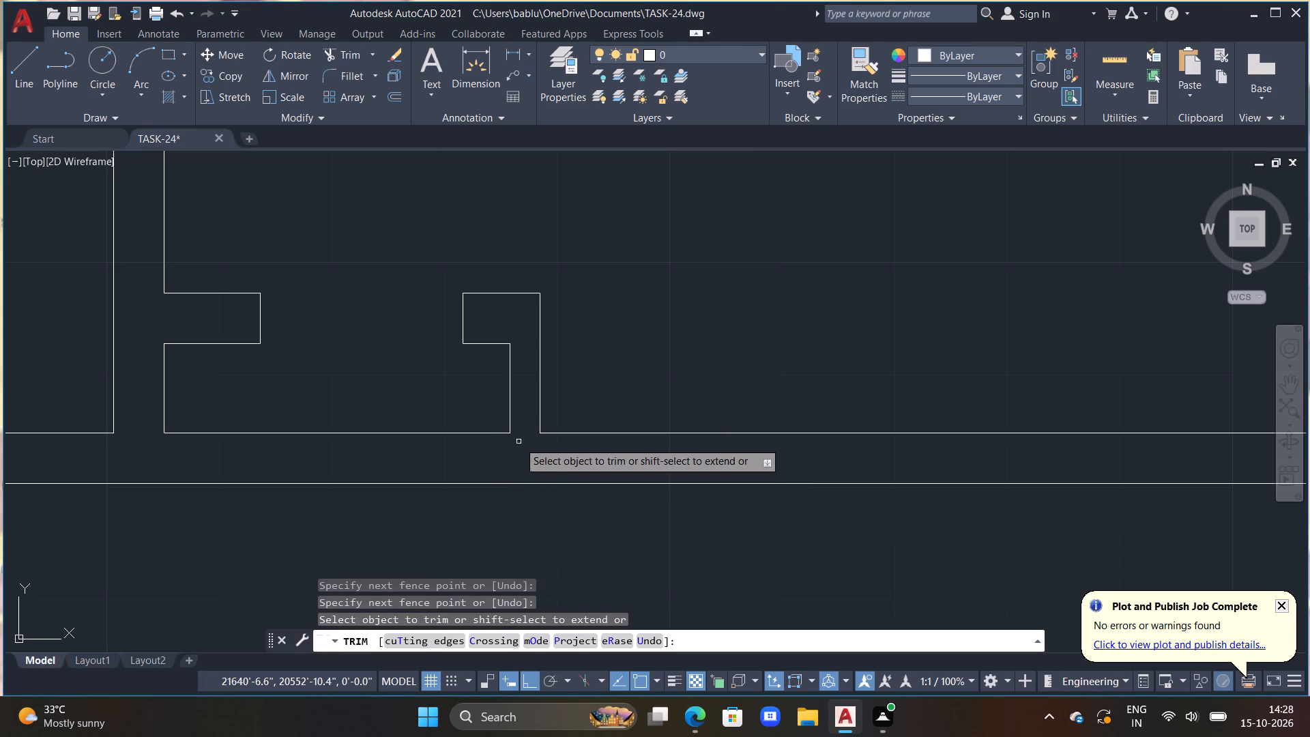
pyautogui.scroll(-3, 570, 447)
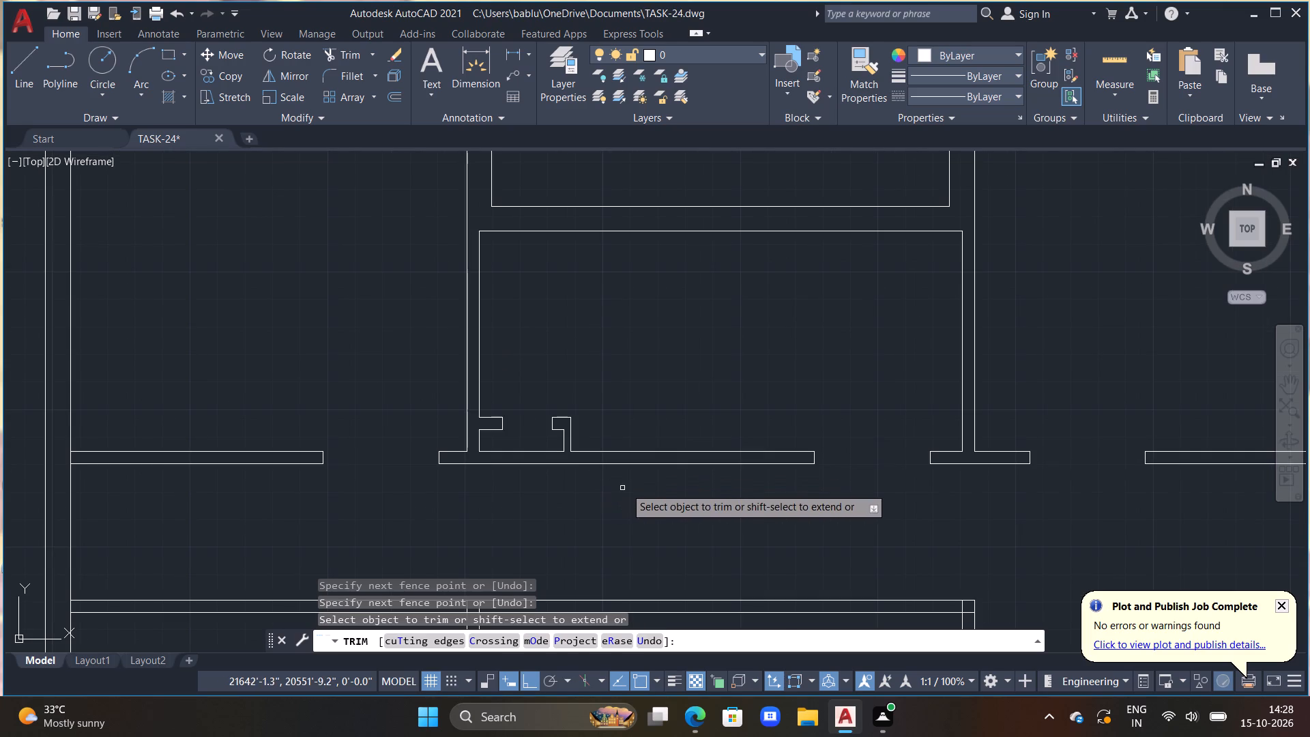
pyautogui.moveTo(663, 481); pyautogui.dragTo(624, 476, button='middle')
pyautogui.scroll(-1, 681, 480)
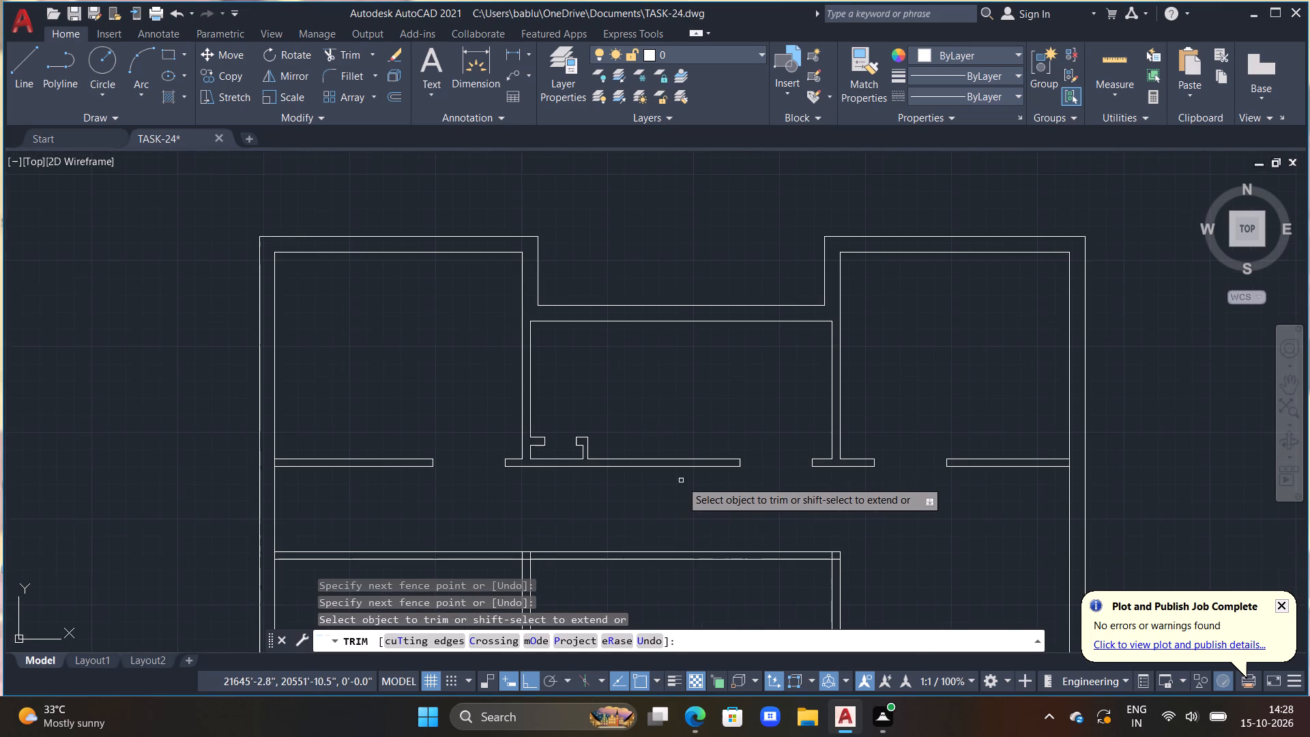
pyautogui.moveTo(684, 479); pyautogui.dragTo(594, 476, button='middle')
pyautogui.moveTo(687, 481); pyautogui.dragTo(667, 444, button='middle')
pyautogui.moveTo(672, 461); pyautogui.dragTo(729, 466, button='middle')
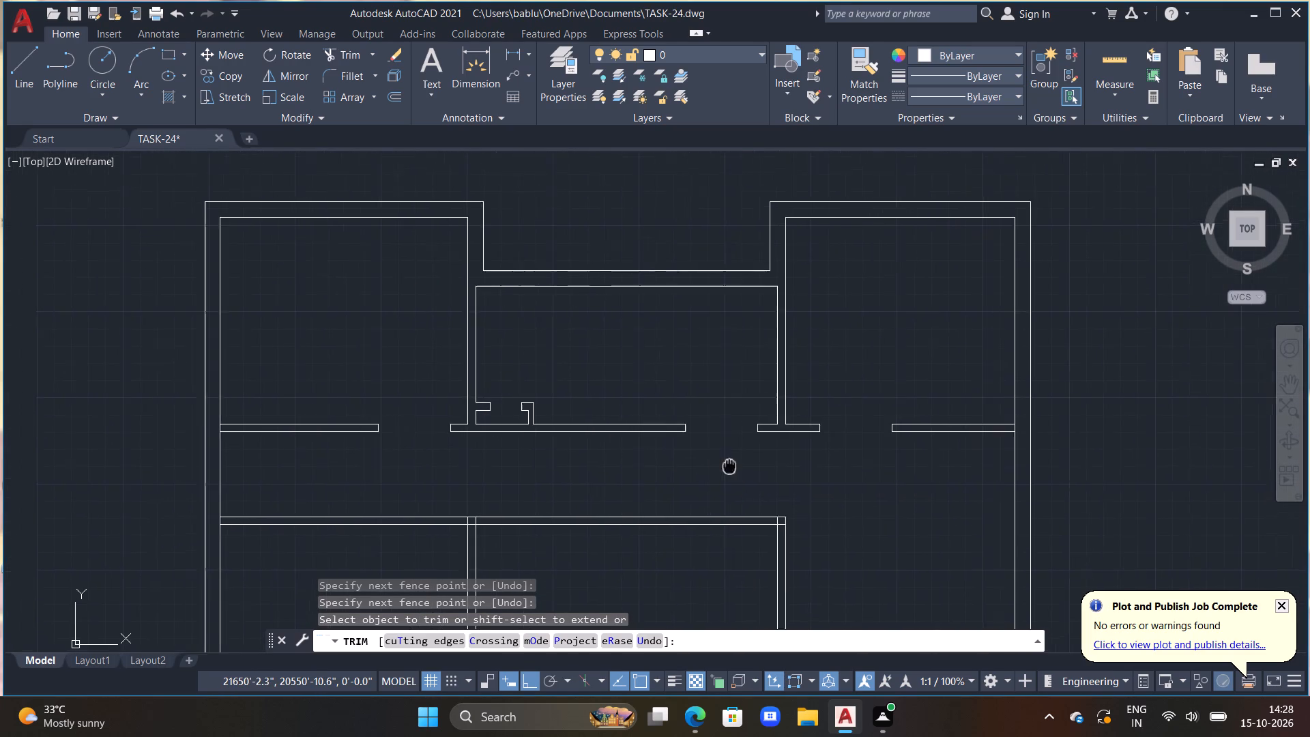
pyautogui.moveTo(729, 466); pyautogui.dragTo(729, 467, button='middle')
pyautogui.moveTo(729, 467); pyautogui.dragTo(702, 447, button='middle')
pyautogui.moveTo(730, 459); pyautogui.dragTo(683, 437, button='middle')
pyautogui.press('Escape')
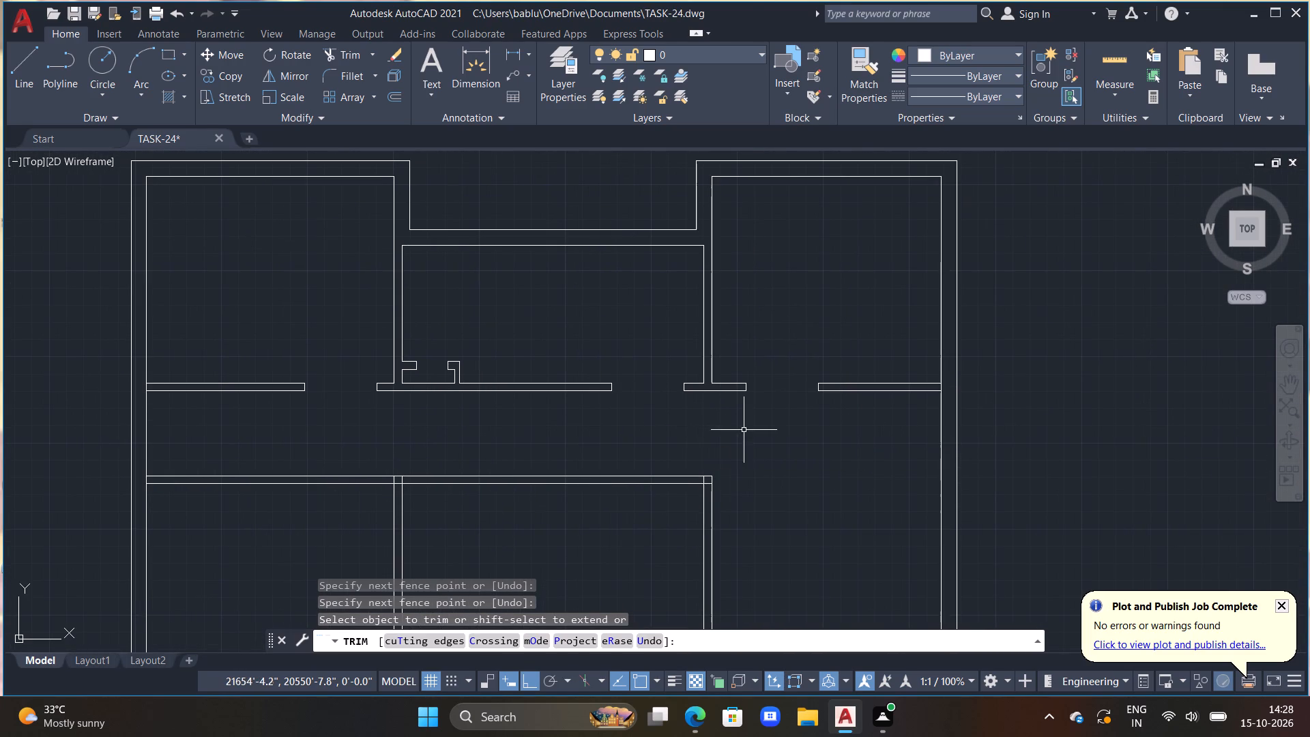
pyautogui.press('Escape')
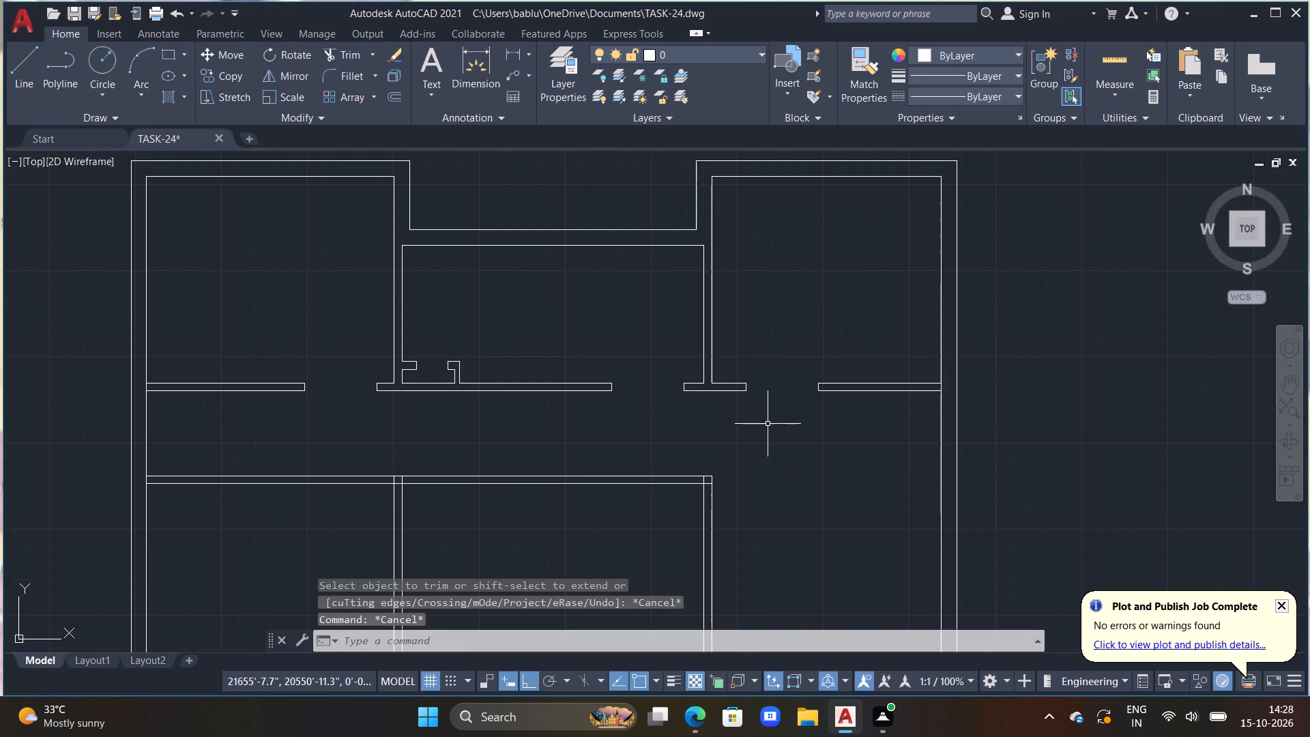
# Extend the wall end beside the right room's door opening and draw a 4.5" thick leg about 1'7" down into the corridor.
pyautogui.moveTo(783, 421); pyautogui.dragTo(759, 410, button='middle')
pyautogui.scroll(1, 776, 413)
pyautogui.press('l')
pyautogui.press('space')
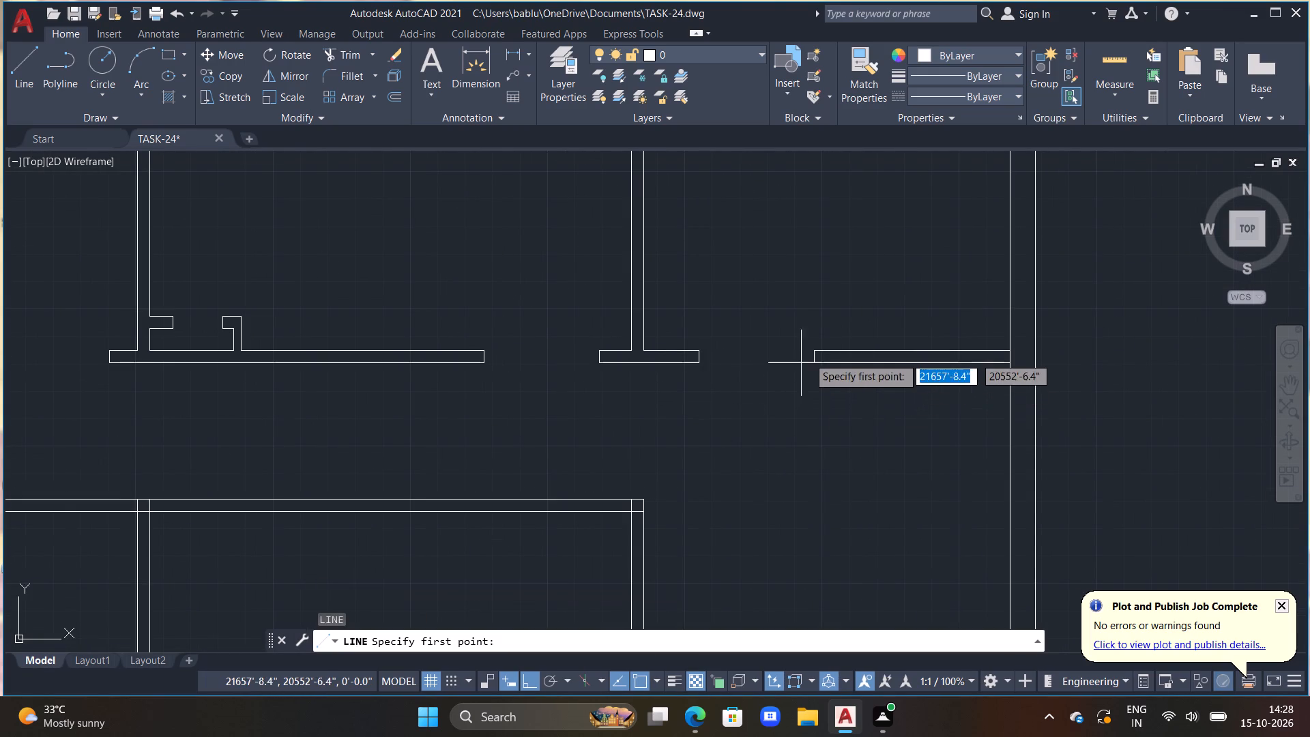
pyautogui.moveTo(811, 350); pyautogui.dragTo(798, 352)
pyautogui.moveTo(794, 362); pyautogui.dragTo(794, 370)
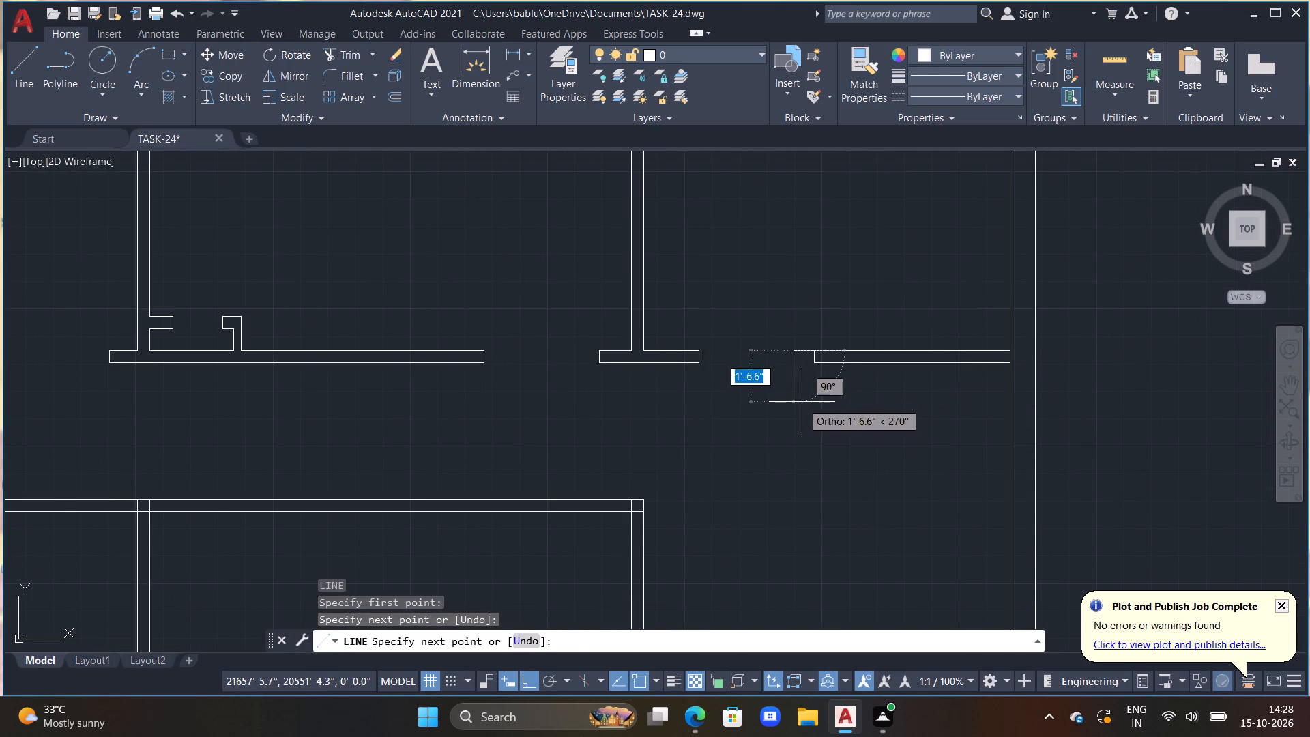
pyautogui.click(802, 402)
pyautogui.write('4.5"')
pyautogui.press('Return')
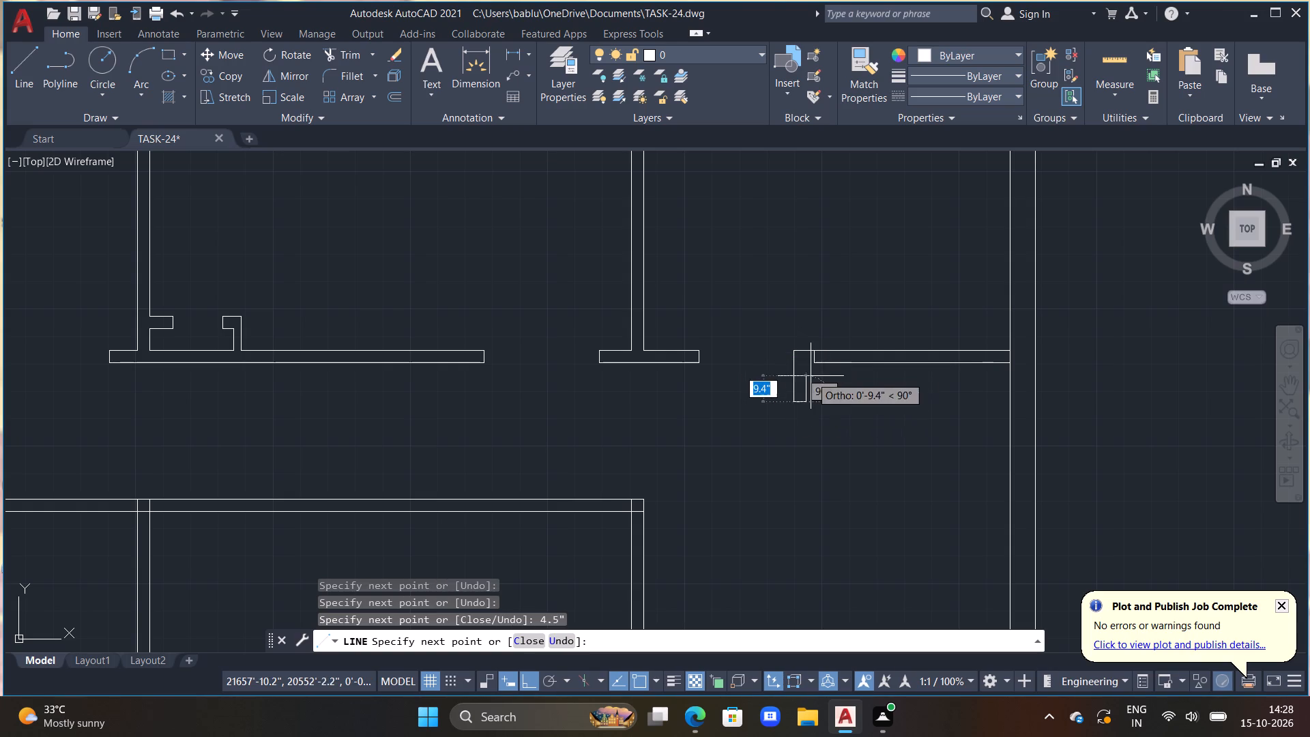
pyautogui.moveTo(808, 364); pyautogui.dragTo(802, 420, button='middle')
pyautogui.scroll(2, 800, 428)
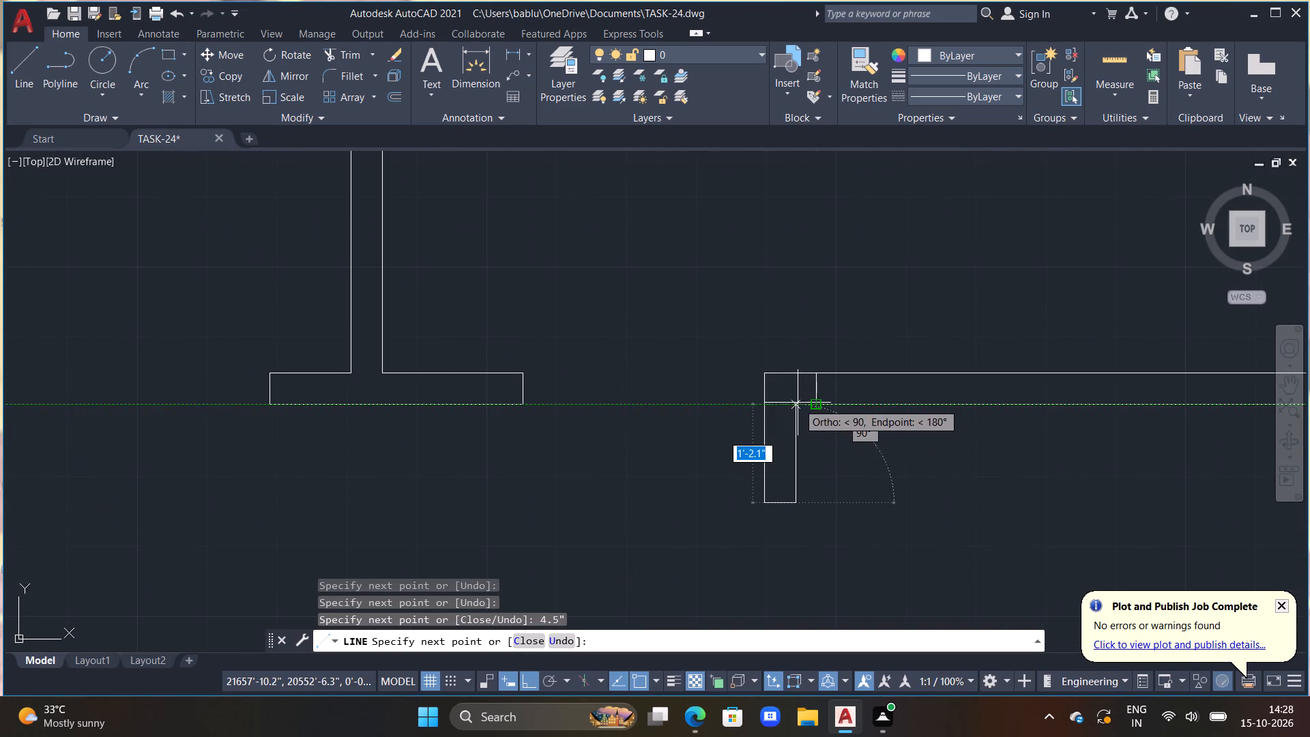
pyautogui.click(798, 403)
pyautogui.click(821, 399)
pyautogui.press('Escape')
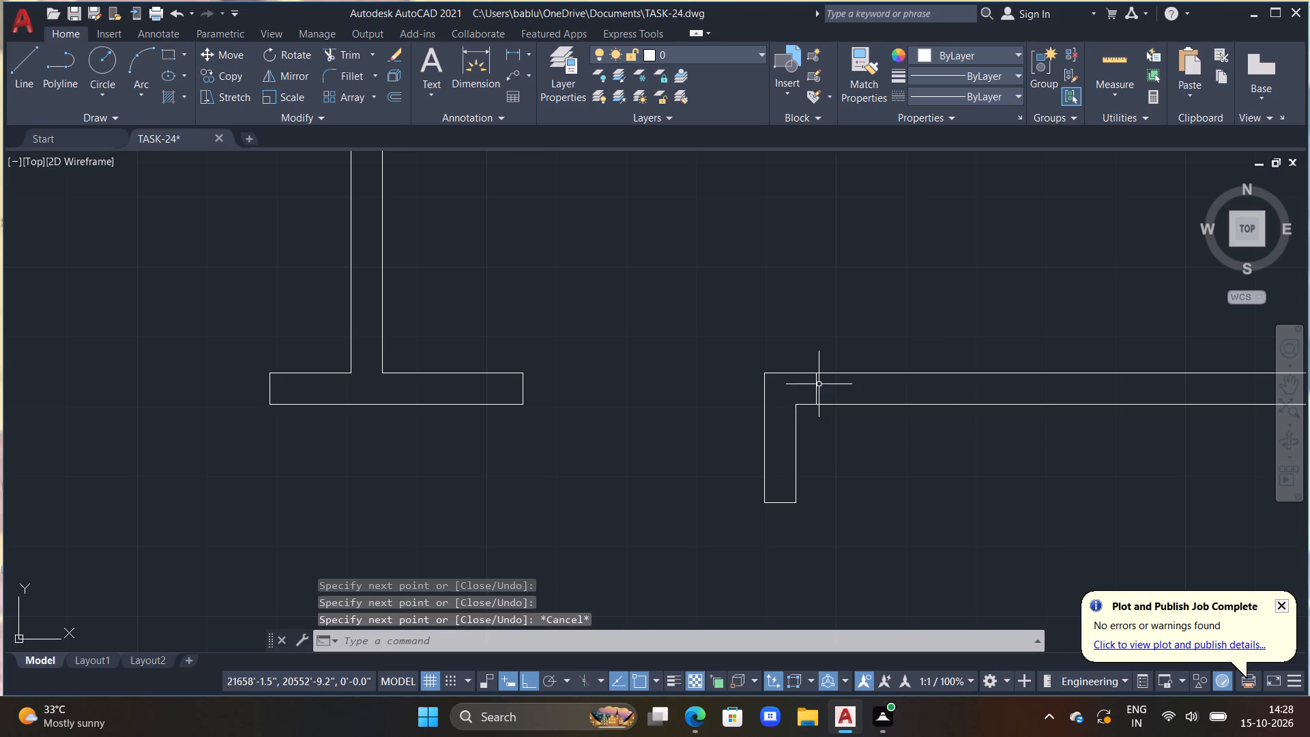
# Erase the old wall end line inside the new corner.
pyautogui.click(816, 387)
pyautogui.press('Delete')
# Shorten the new wall leg by drawing a line across it just above its lower end and trimming off everything below.
pyautogui.moveTo(800, 446); pyautogui.dragTo(803, 406, button='middle')
pyautogui.scroll(-1, 803, 409)
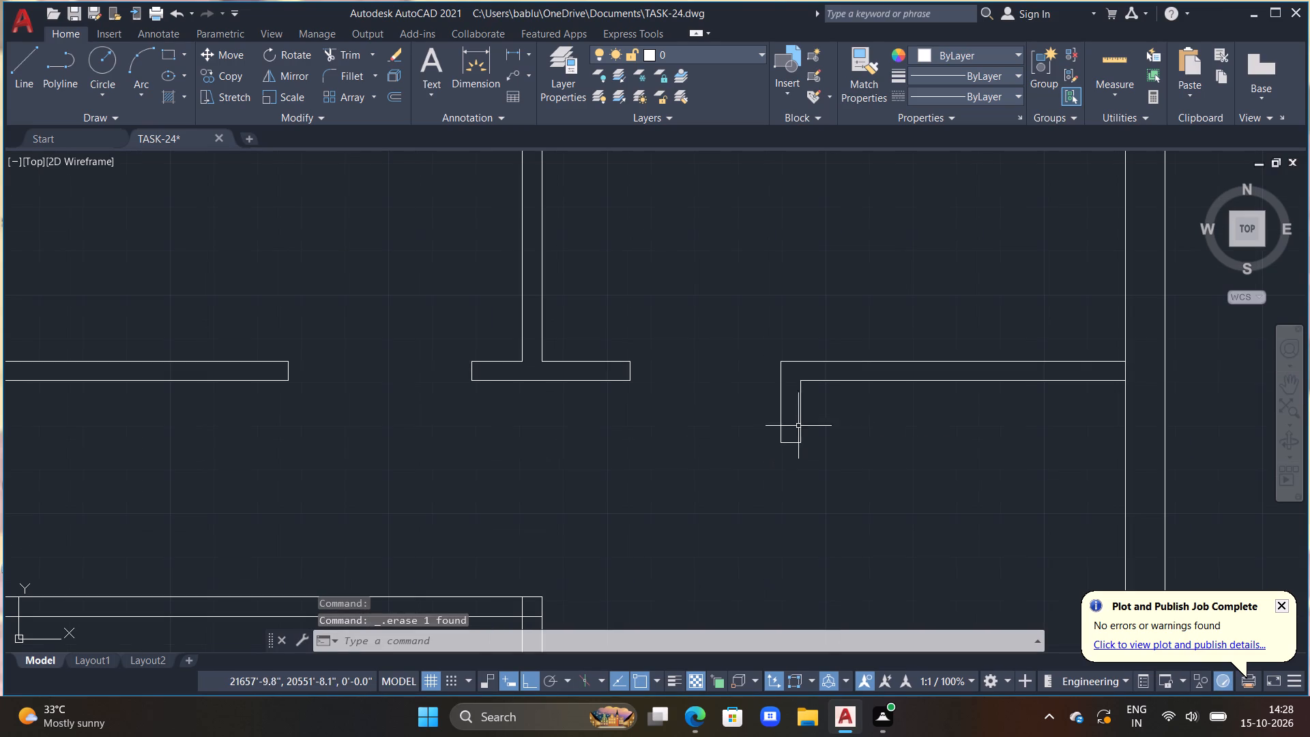
pyautogui.moveTo(793, 457); pyautogui.dragTo(808, 416, button='middle')
pyautogui.write('L')
pyautogui.press('space')
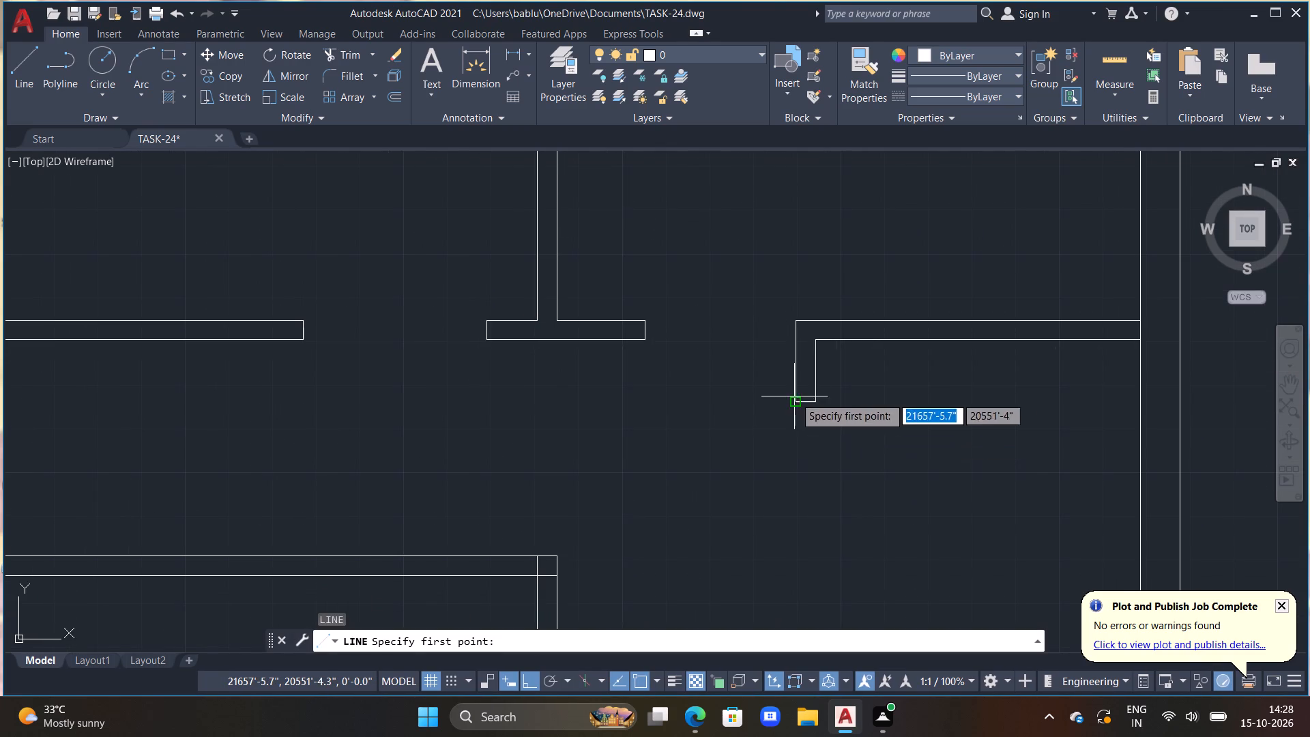
pyautogui.moveTo(785, 385); pyautogui.dragTo(843, 383)
pyautogui.click(850, 375)
pyautogui.press('Escape')
pyautogui.press('r')
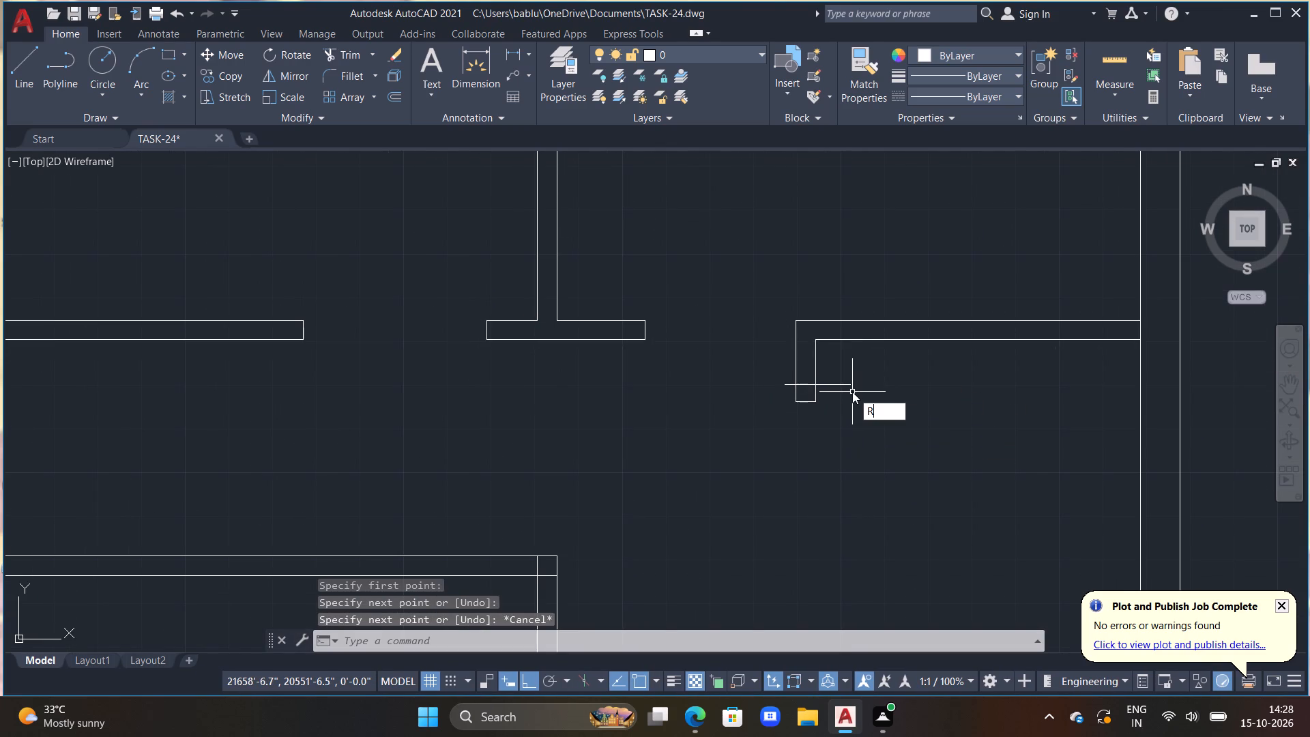
pyautogui.press('Escape')
pyautogui.write('TR')
pyautogui.press('space')
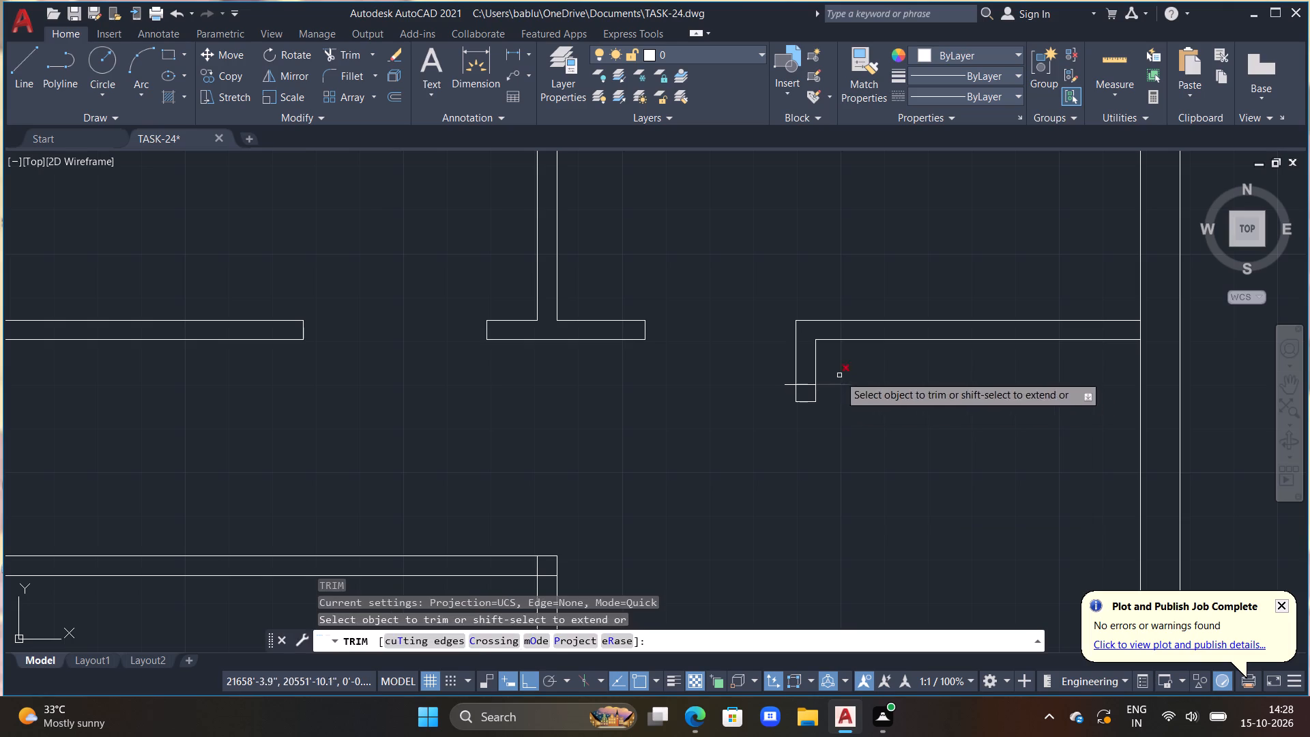
pyautogui.moveTo(838, 375); pyautogui.dragTo(818, 416)
pyautogui.moveTo(791, 387); pyautogui.dragTo(785, 371)
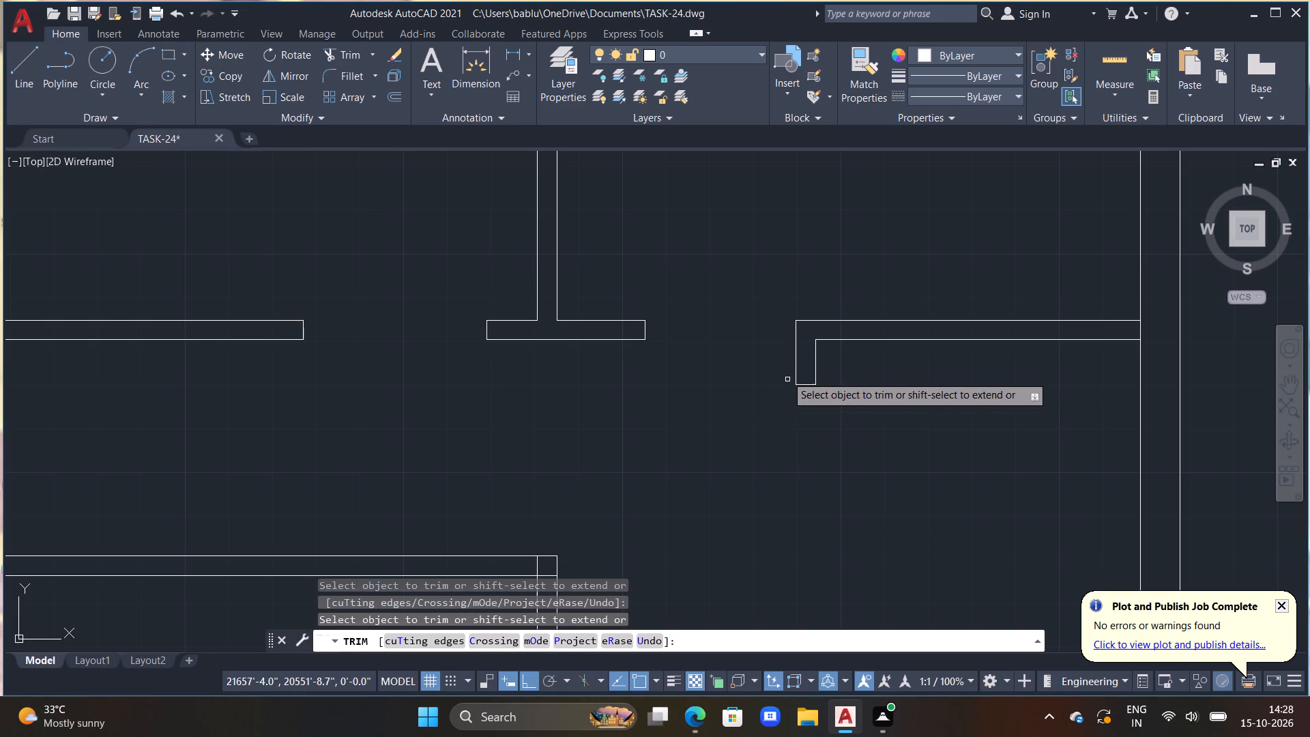
pyautogui.moveTo(785, 371); pyautogui.dragTo(779, 349)
pyautogui.press('Escape')
# Draw a 1' by 4.5" rectangular outline with lines in the right room's door opening, beside the new wall leg.
pyautogui.scroll(-1, 756, 402)
pyautogui.moveTo(759, 411); pyautogui.dragTo(802, 421, button='middle')
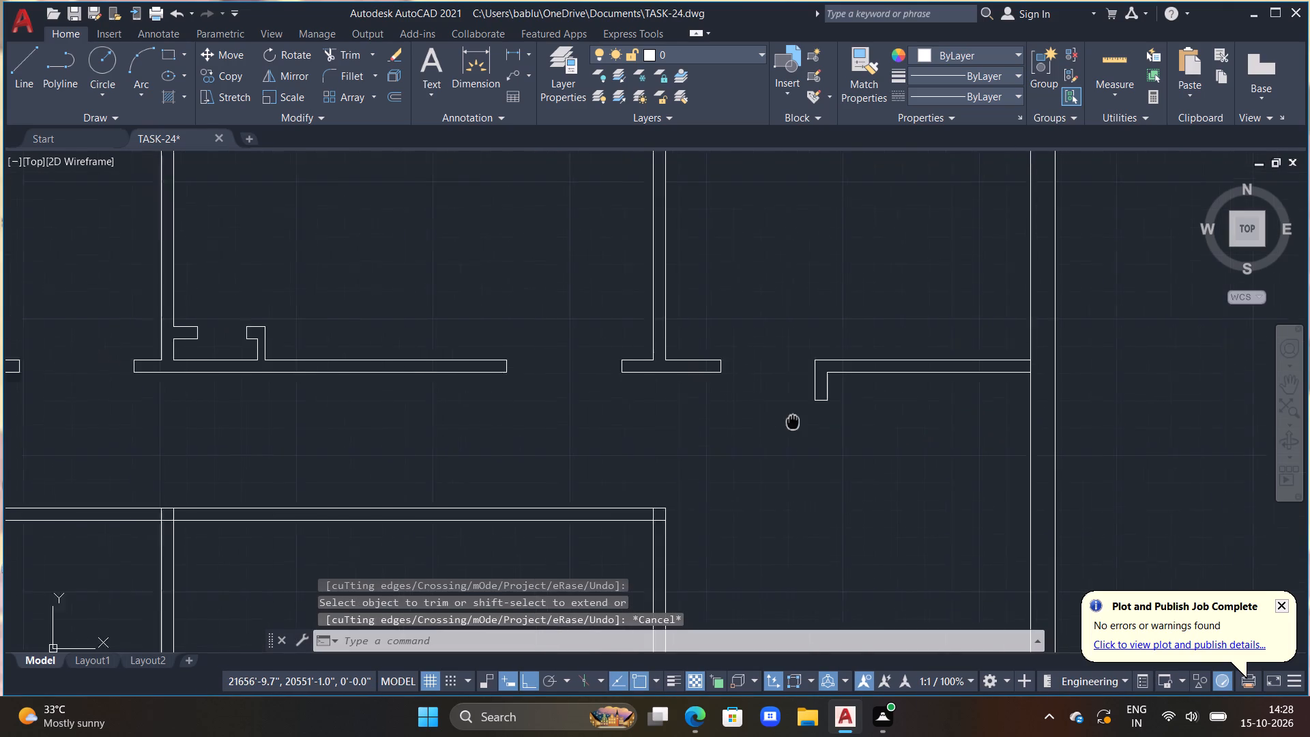
pyautogui.moveTo(802, 421); pyautogui.dragTo(810, 421, button='middle')
pyautogui.scroll(1, 792, 407)
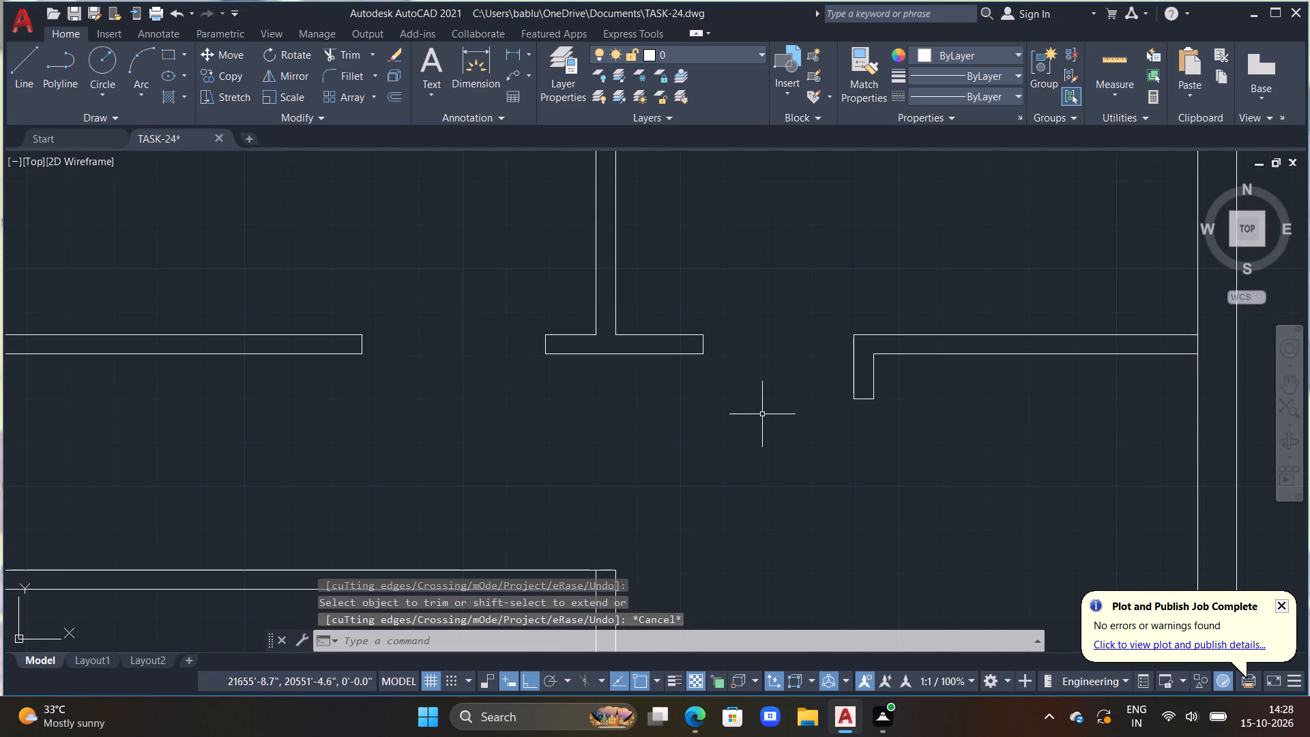
pyautogui.press('l')
pyautogui.press('space')
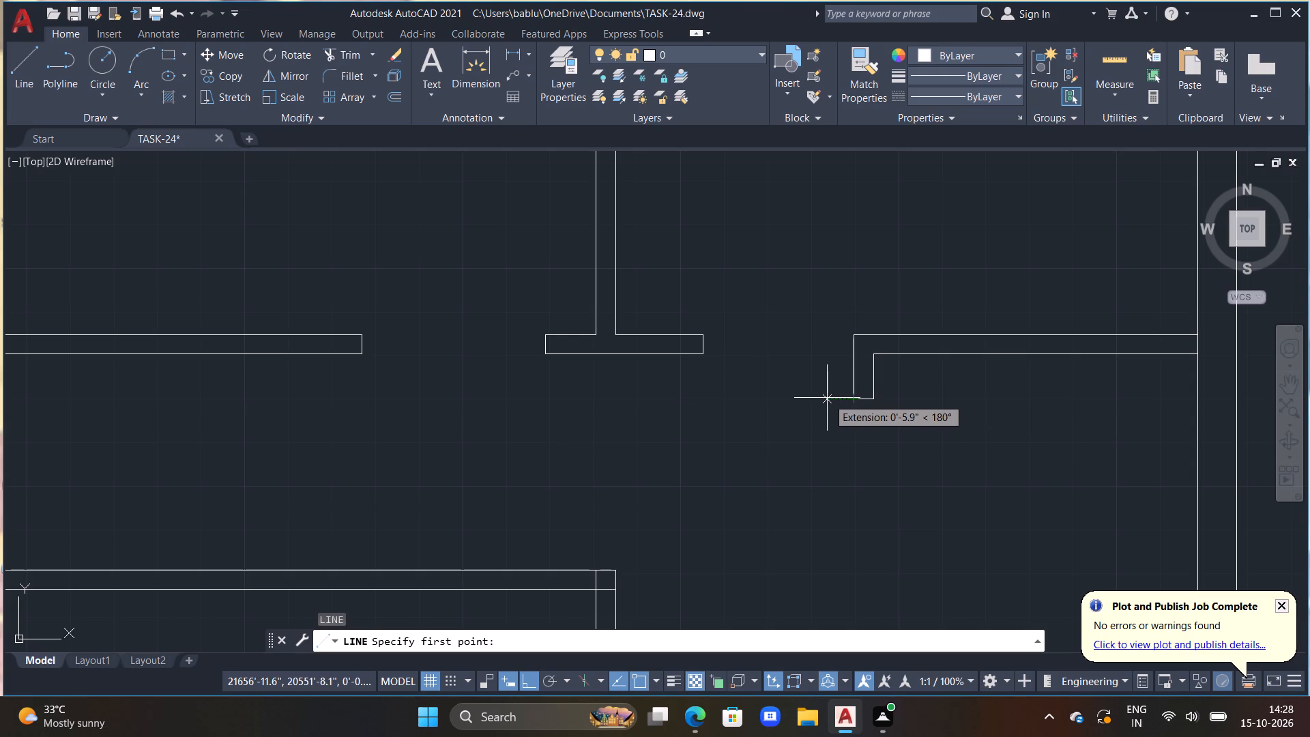
pyautogui.click(828, 399)
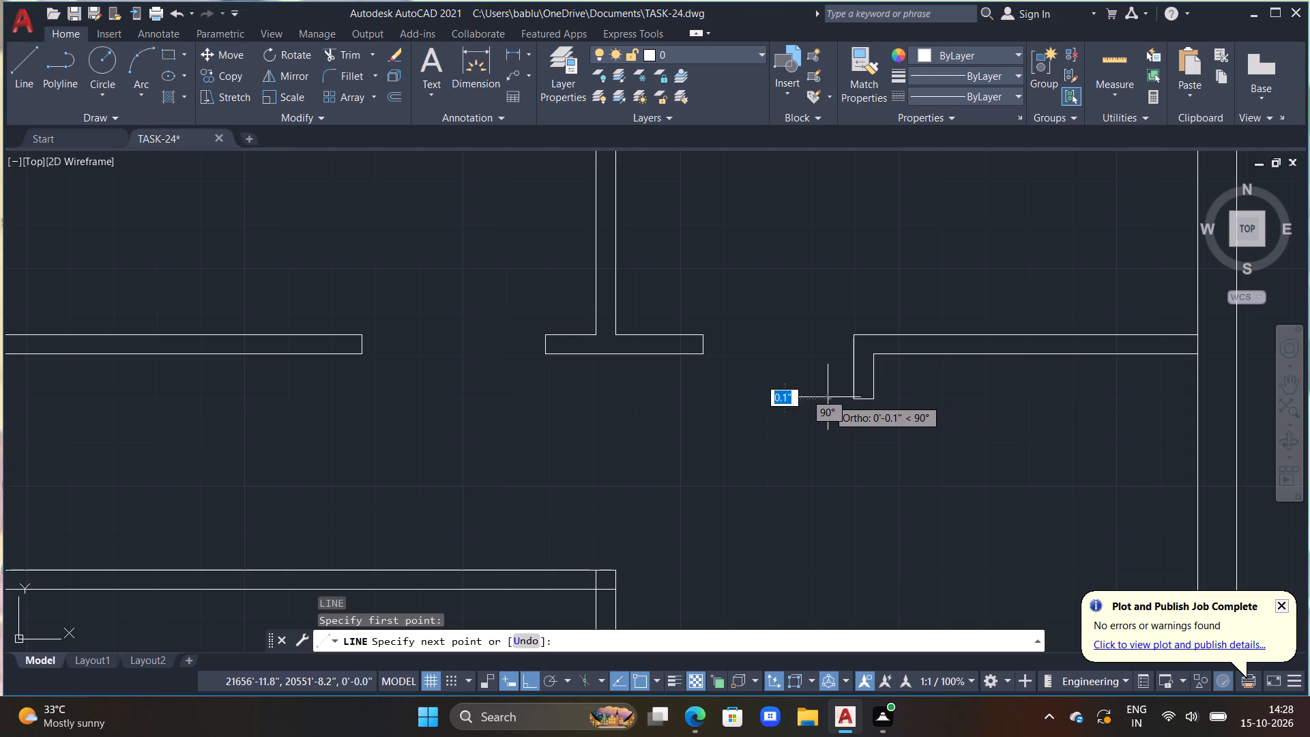
pyautogui.moveTo(826, 377); pyautogui.dragTo(820, 377)
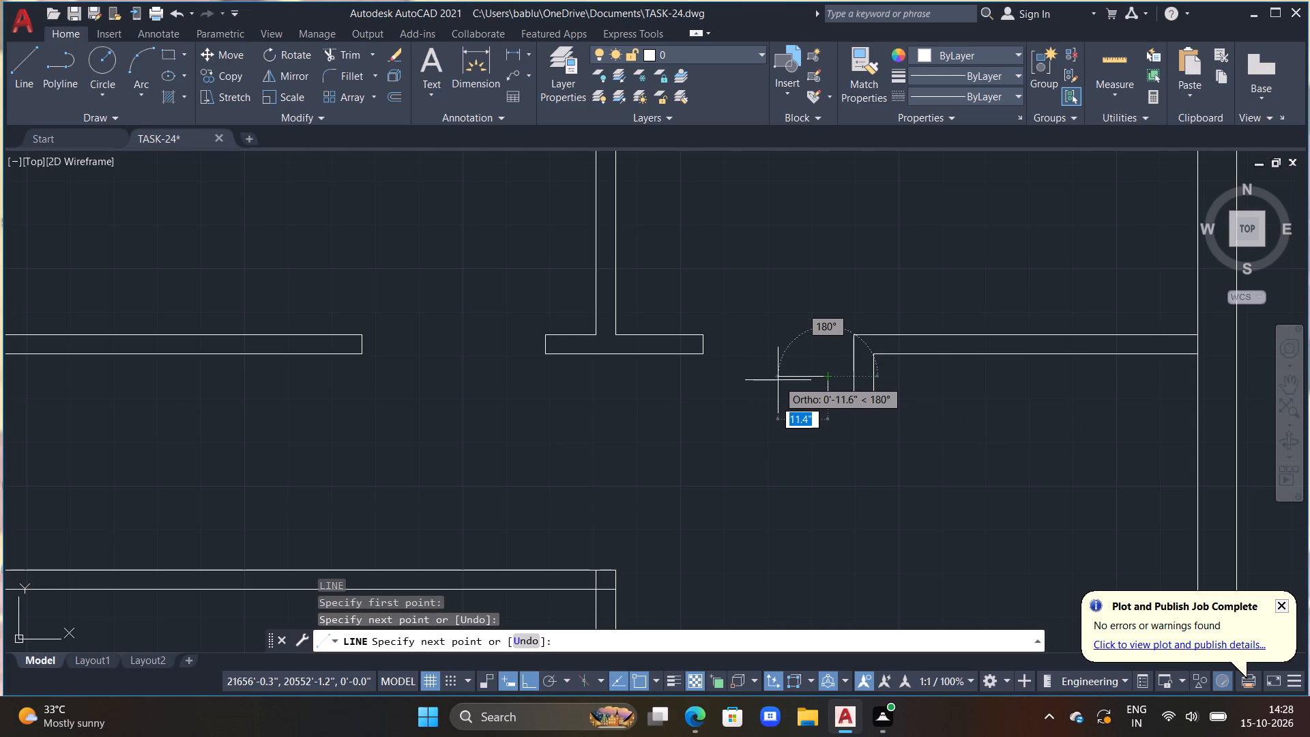
pyautogui.write("1'")
pyautogui.press('Return')
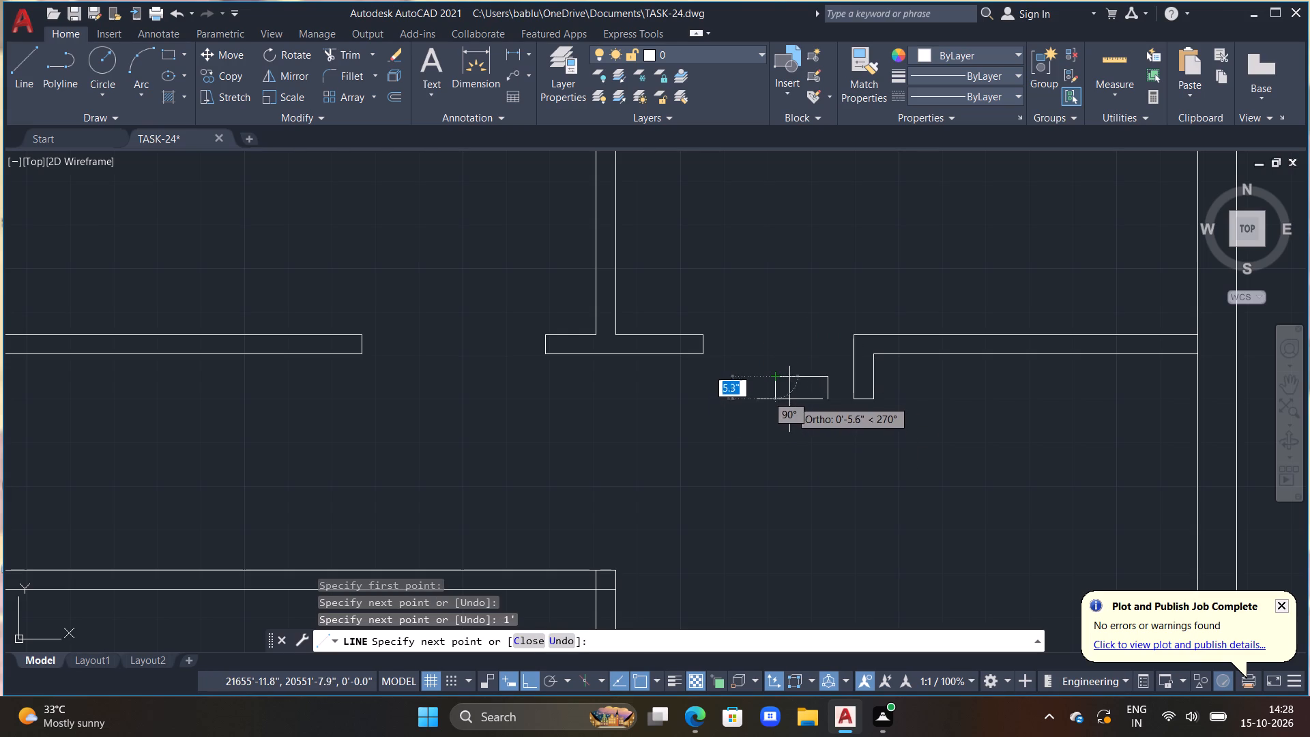
pyautogui.write('4.5"')
pyautogui.press('Return')
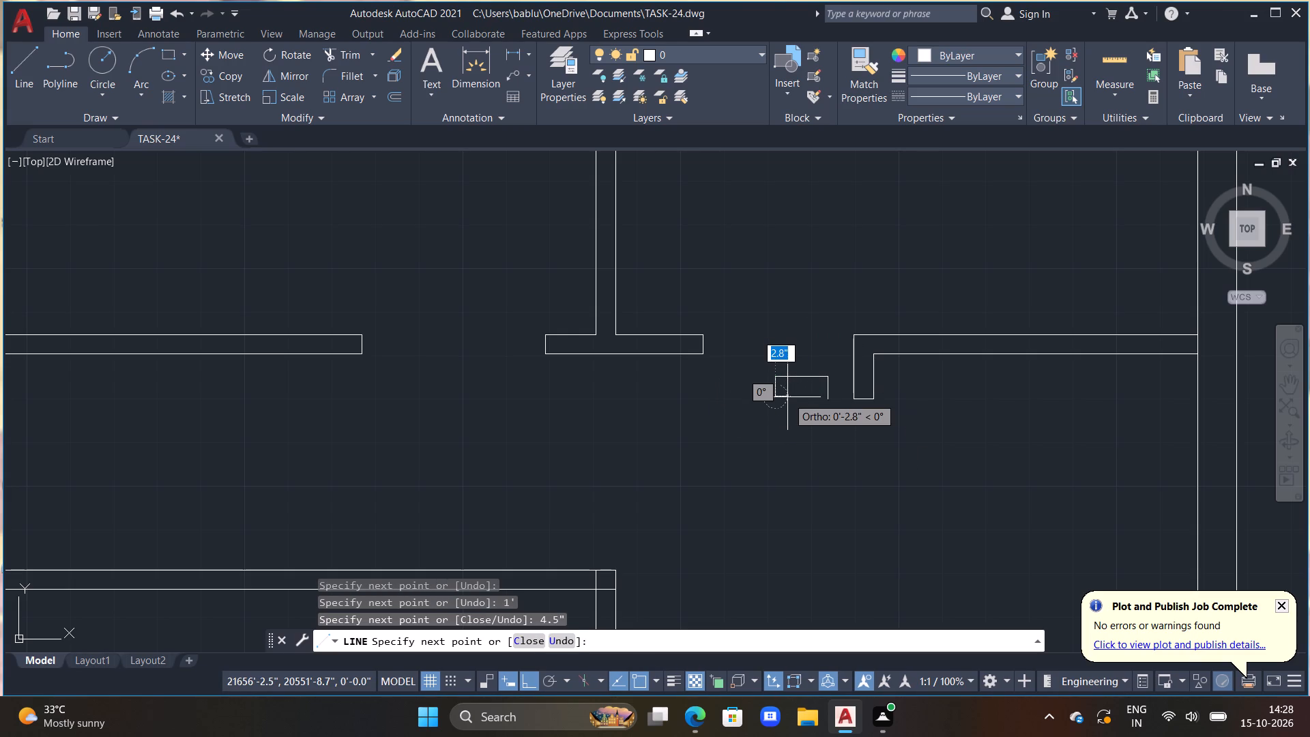
pyautogui.scroll(3, 832, 399)
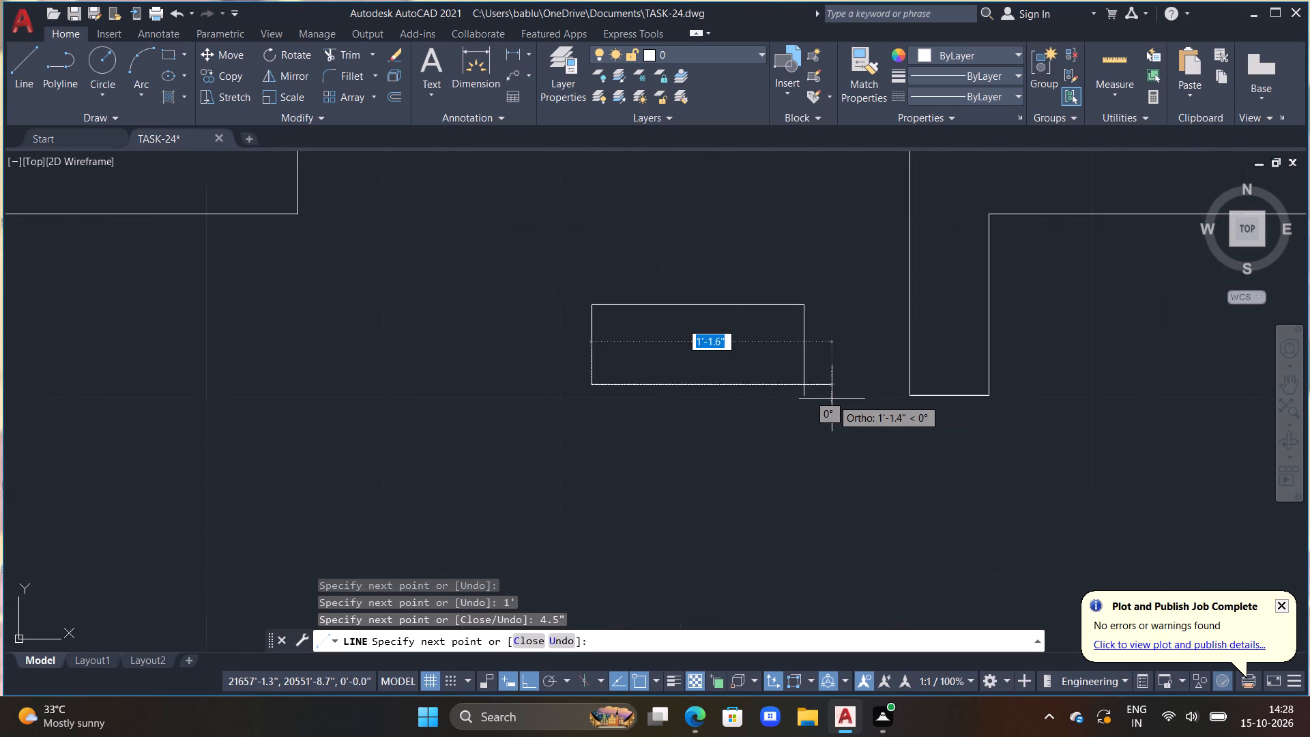
pyautogui.scroll(3, 832, 399)
pyautogui.click(829, 396)
pyautogui.press('Escape')
pyautogui.press('Escape')
# Trim the overhanging line ends at the lower right corner of the small rectangle.
pyautogui.write('TR')
pyautogui.press('space')
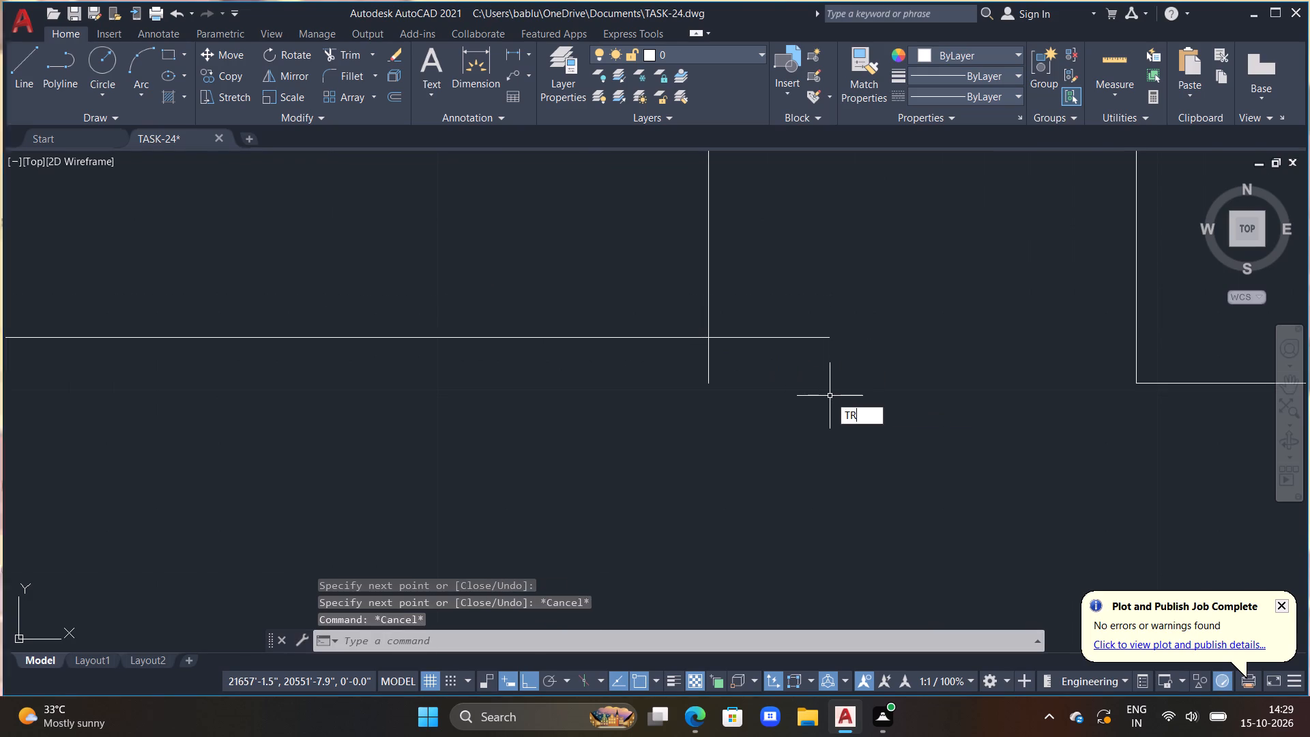
pyautogui.moveTo(749, 306); pyautogui.dragTo(691, 381)
pyautogui.scroll(-3, 774, 362)
pyautogui.scroll(-1, 758, 416)
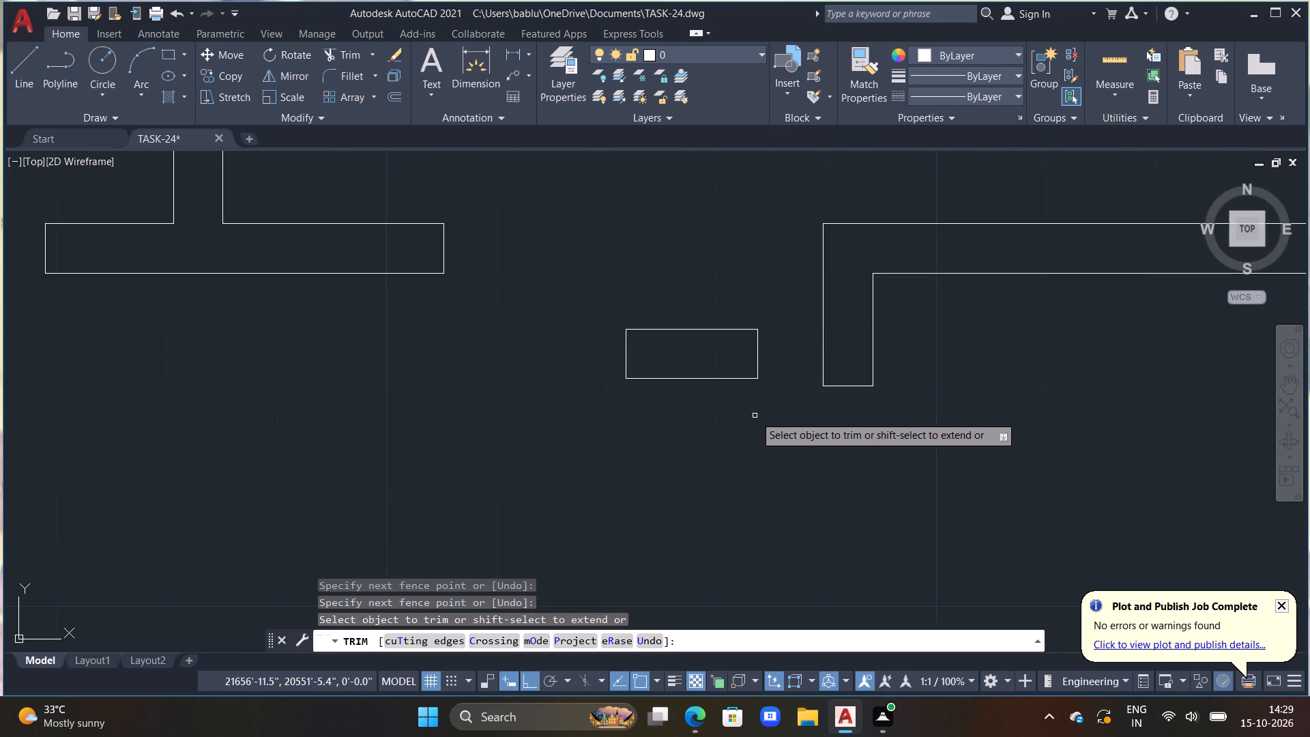
pyautogui.scroll(-1, 753, 418)
pyautogui.middleClick(755, 418)
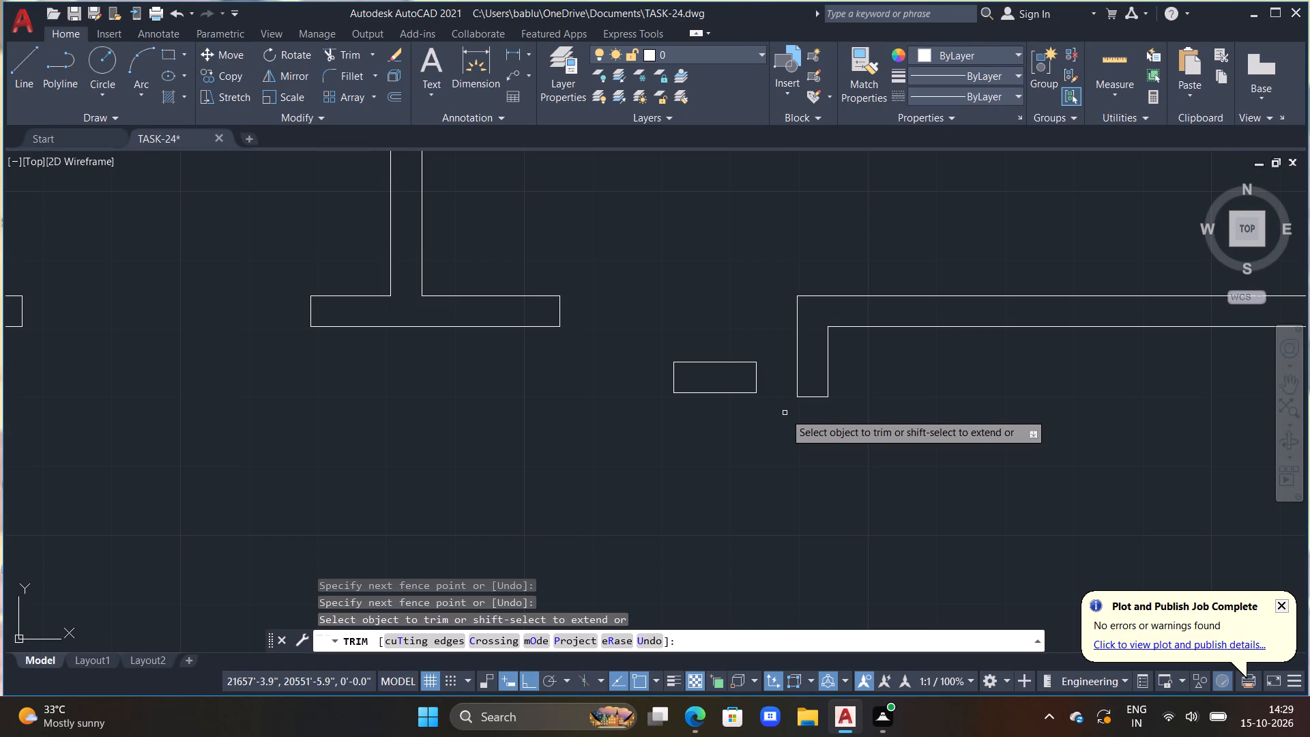
pyautogui.scroll(-2, 809, 444)
pyautogui.press('Escape')
pyautogui.press('Escape')
# Examine the small rectangle at the right room's door opening and the overall floor plan.
pyautogui.moveTo(794, 442); pyautogui.dragTo(795, 416, button='middle')
pyautogui.scroll(2, 794, 427)
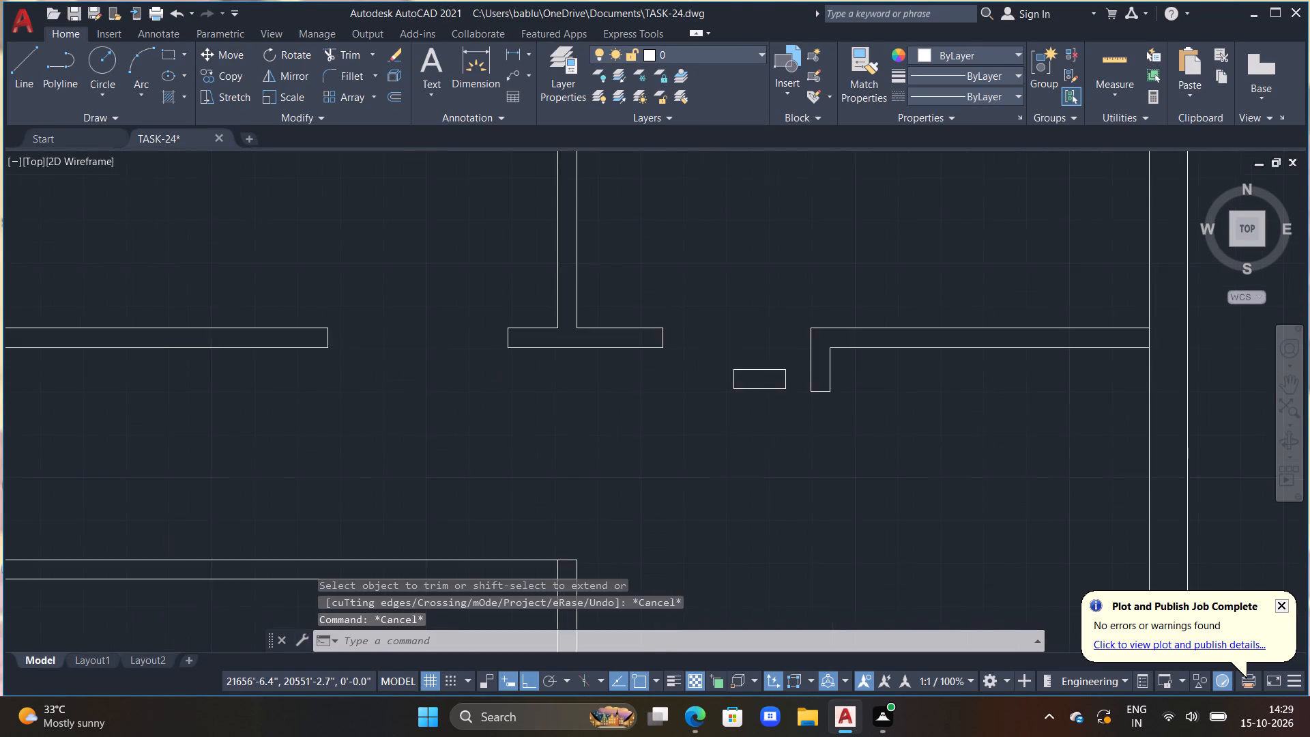
pyautogui.scroll(1, 717, 407)
pyautogui.moveTo(722, 407); pyautogui.dragTo(775, 419, button='middle')
pyautogui.scroll(1, 776, 426)
pyautogui.scroll(-2, 798, 483)
pyautogui.moveTo(840, 495); pyautogui.dragTo(768, 436, button='middle')
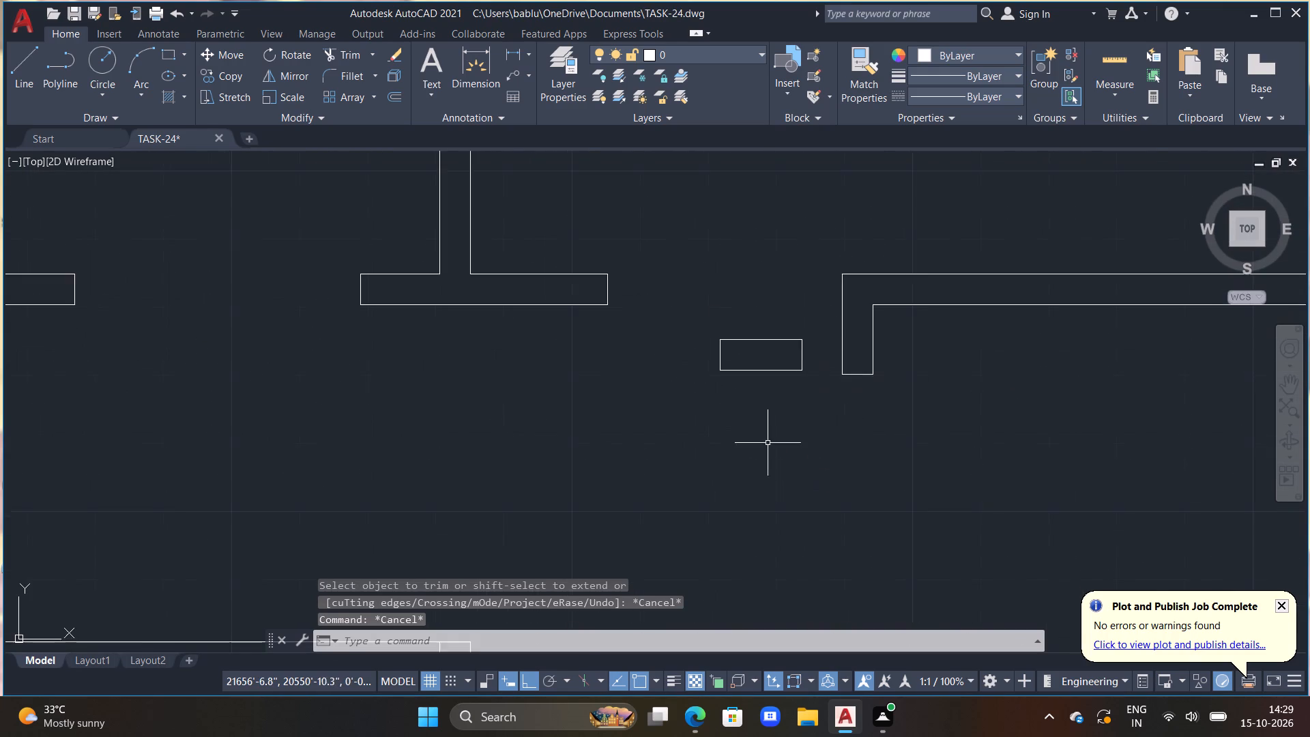
pyautogui.scroll(-1, 785, 467)
pyautogui.moveTo(884, 469); pyautogui.dragTo(854, 472, button='middle')
pyautogui.scroll(-1, 855, 472)
pyautogui.moveTo(825, 428); pyautogui.dragTo(800, 401, button='middle')
pyautogui.scroll(-1, 794, 412)
pyautogui.scroll(-1, 807, 476)
pyautogui.moveTo(807, 476); pyautogui.dragTo(775, 459, button='middle')
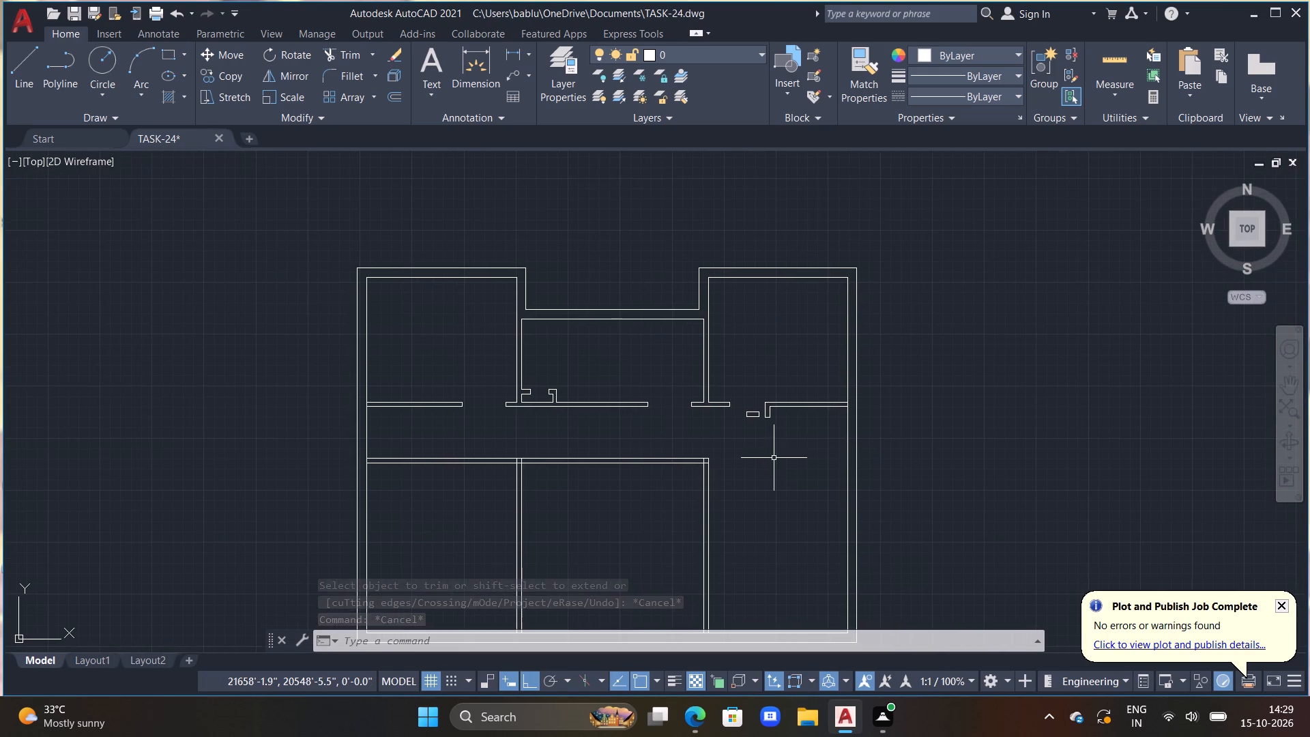
pyautogui.moveTo(780, 463); pyautogui.dragTo(780, 407, button='middle')
pyautogui.moveTo(774, 463); pyautogui.dragTo(783, 439, button='middle')
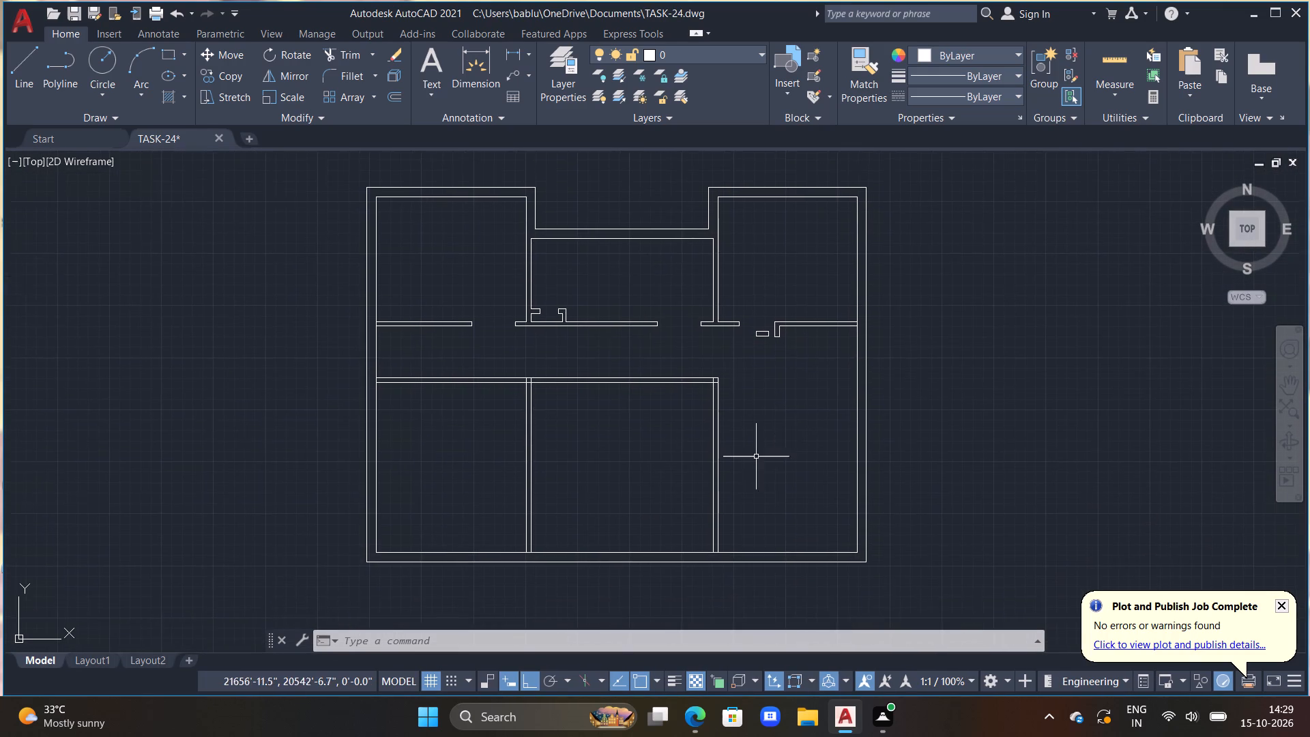
# Draw a short vertical line across the corridor's lower wall just left of the left partition and offset it 3'6" to the left.
pyautogui.scroll(1, 667, 453)
pyautogui.moveTo(664, 450); pyautogui.dragTo(658, 459, button='middle')
pyautogui.moveTo(637, 477); pyautogui.dragTo(731, 480, button='middle')
pyautogui.moveTo(673, 483); pyautogui.dragTo(721, 494, button='middle')
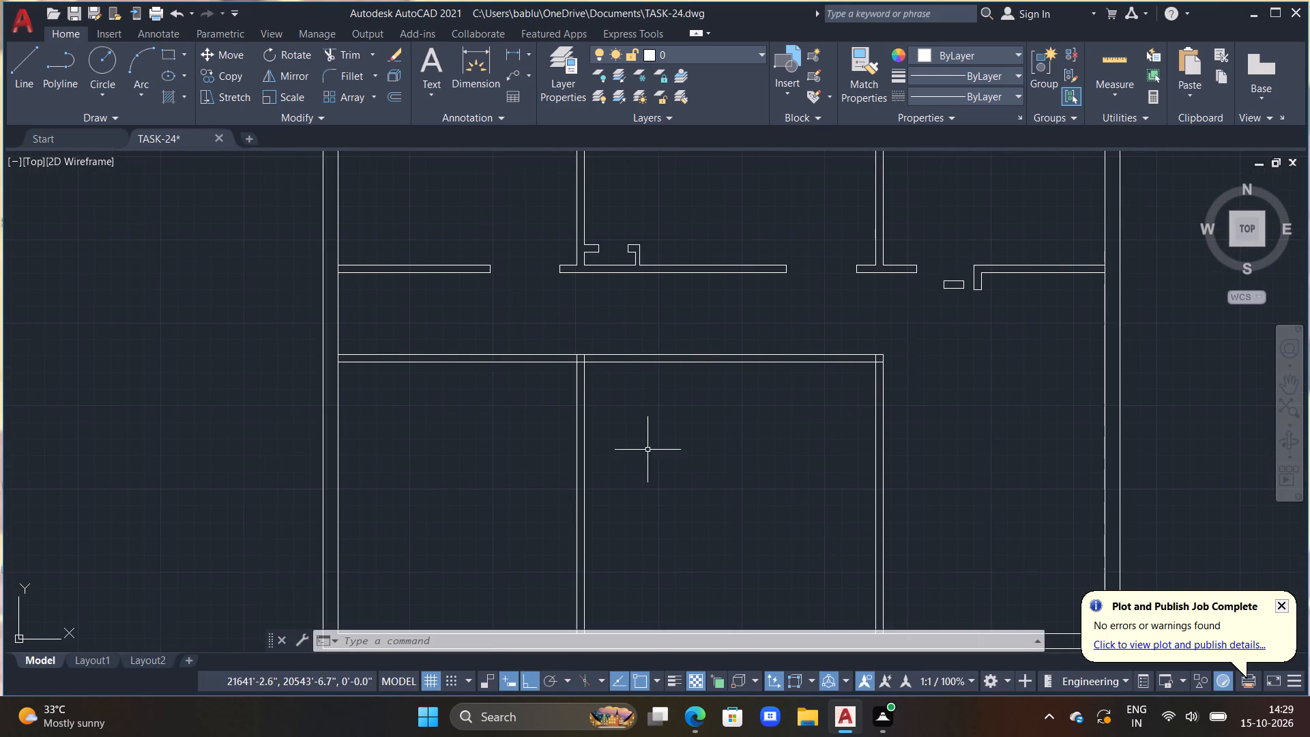
pyautogui.moveTo(611, 425); pyautogui.dragTo(720, 478, button='middle')
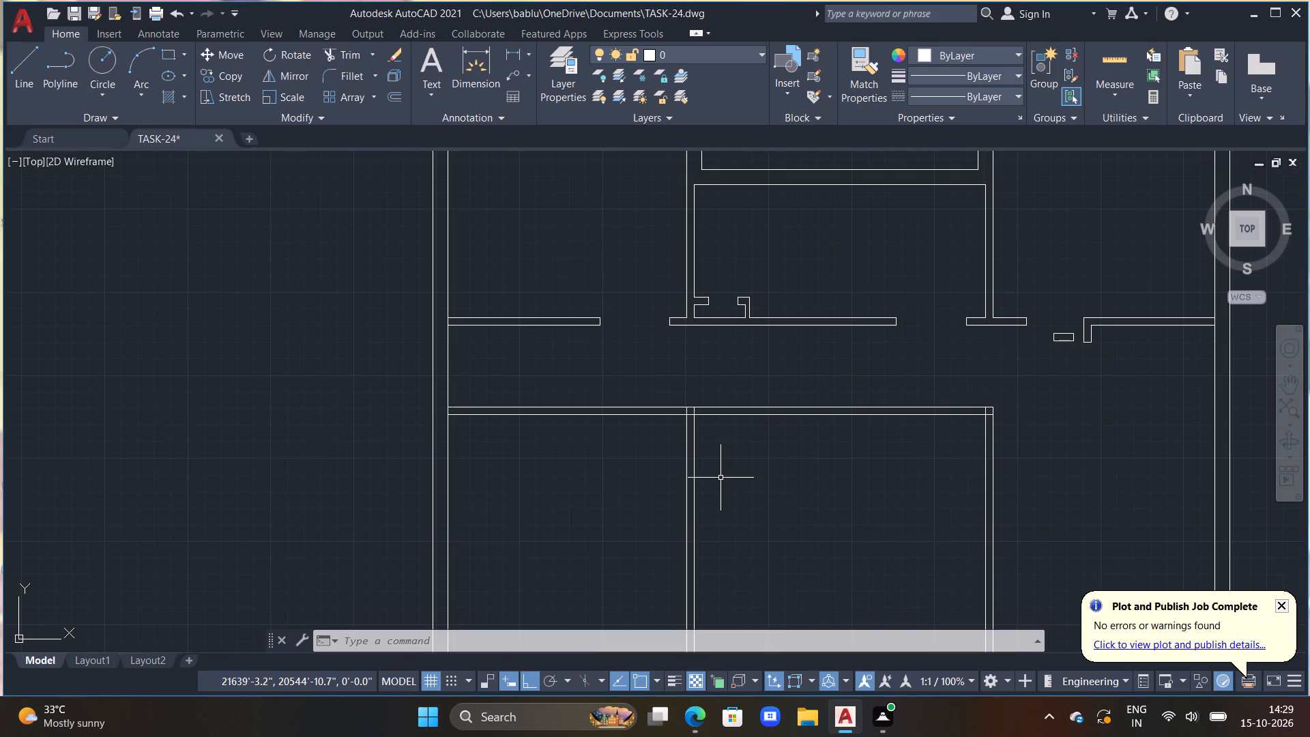
pyautogui.write('L')
pyautogui.press('space')
pyautogui.scroll(3, 712, 481)
pyautogui.moveTo(481, 377); pyautogui.dragTo(585, 543, button='middle')
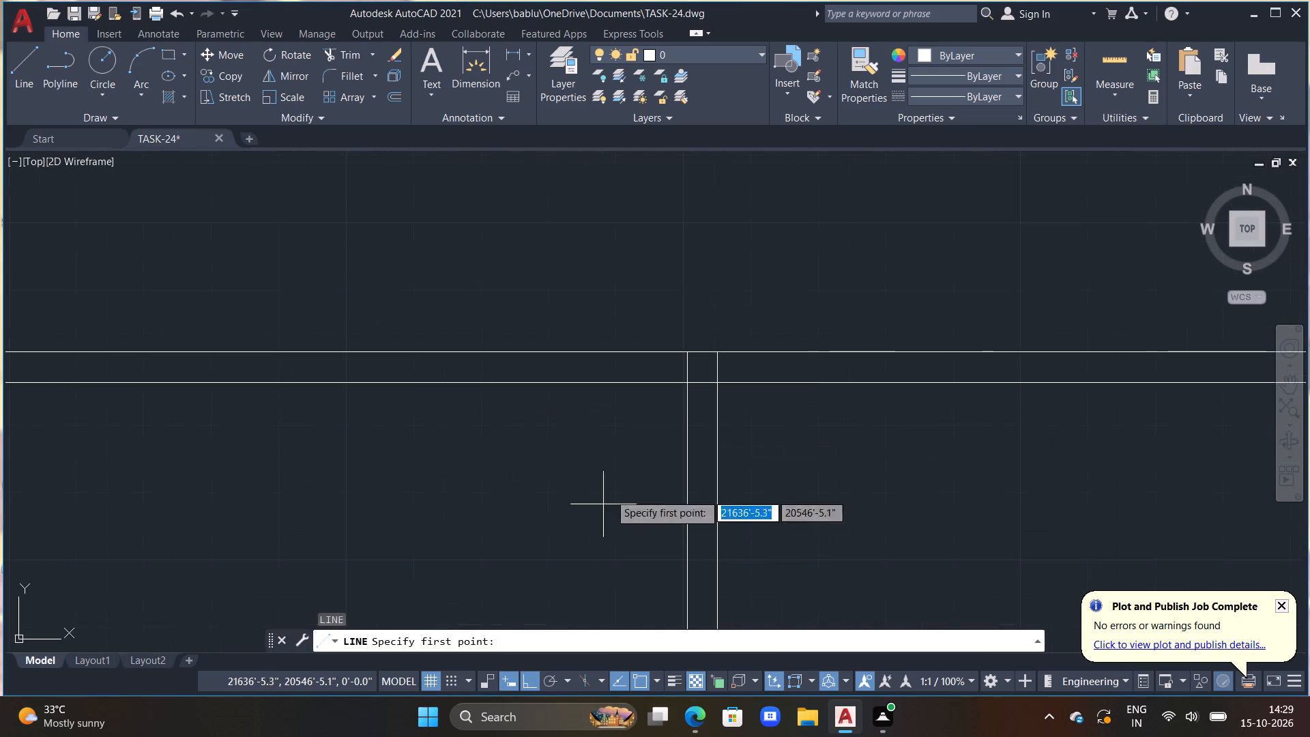
pyautogui.click(648, 334)
pyautogui.click(633, 448)
pyautogui.press('Escape')
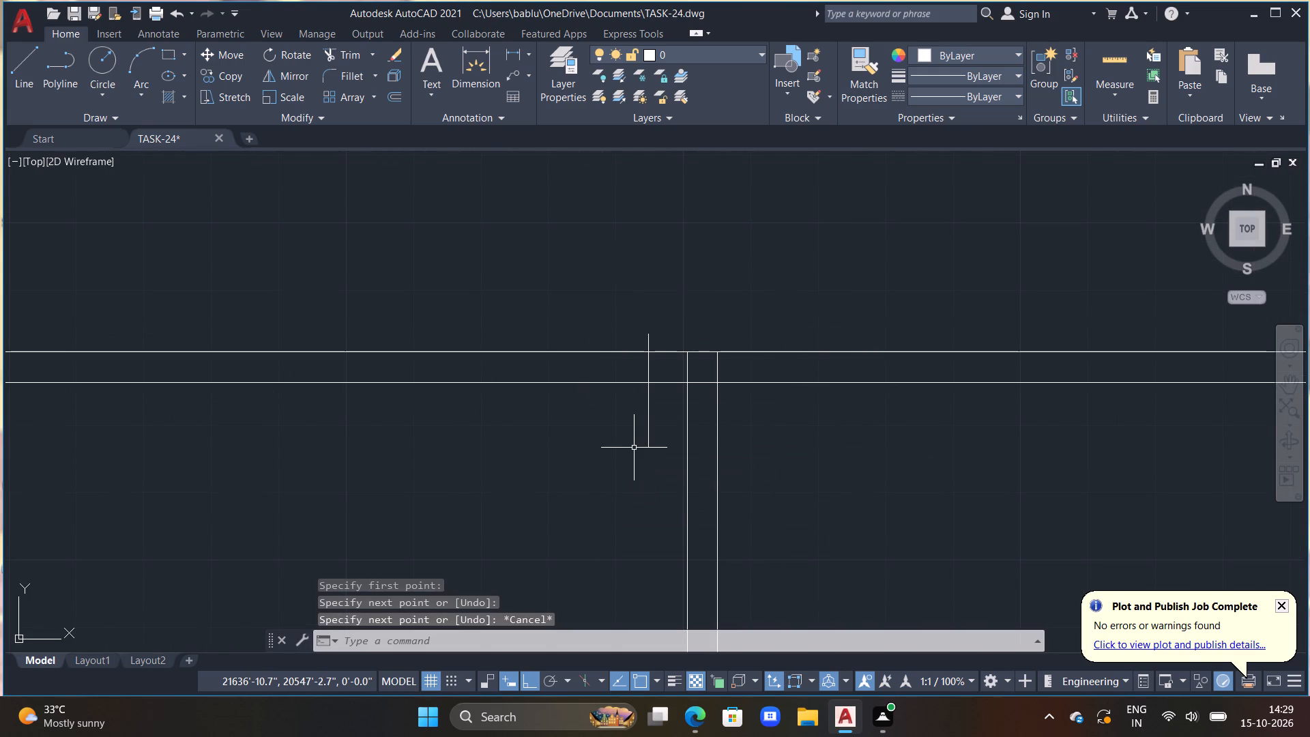
pyautogui.write('OFF')
pyautogui.press('space')
pyautogui.write('3\'6"')
pyautogui.press('Return')
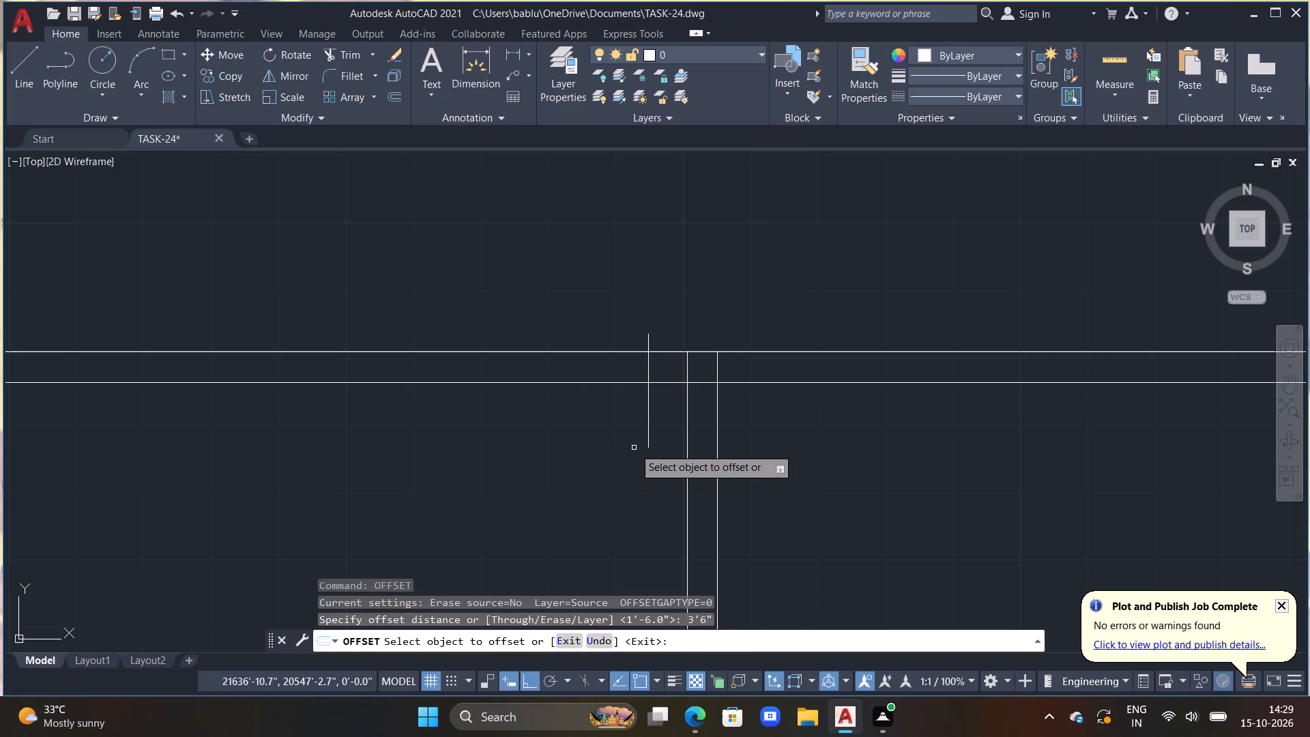
pyautogui.moveTo(647, 411); pyautogui.dragTo(572, 421)
pyautogui.click(558, 422)
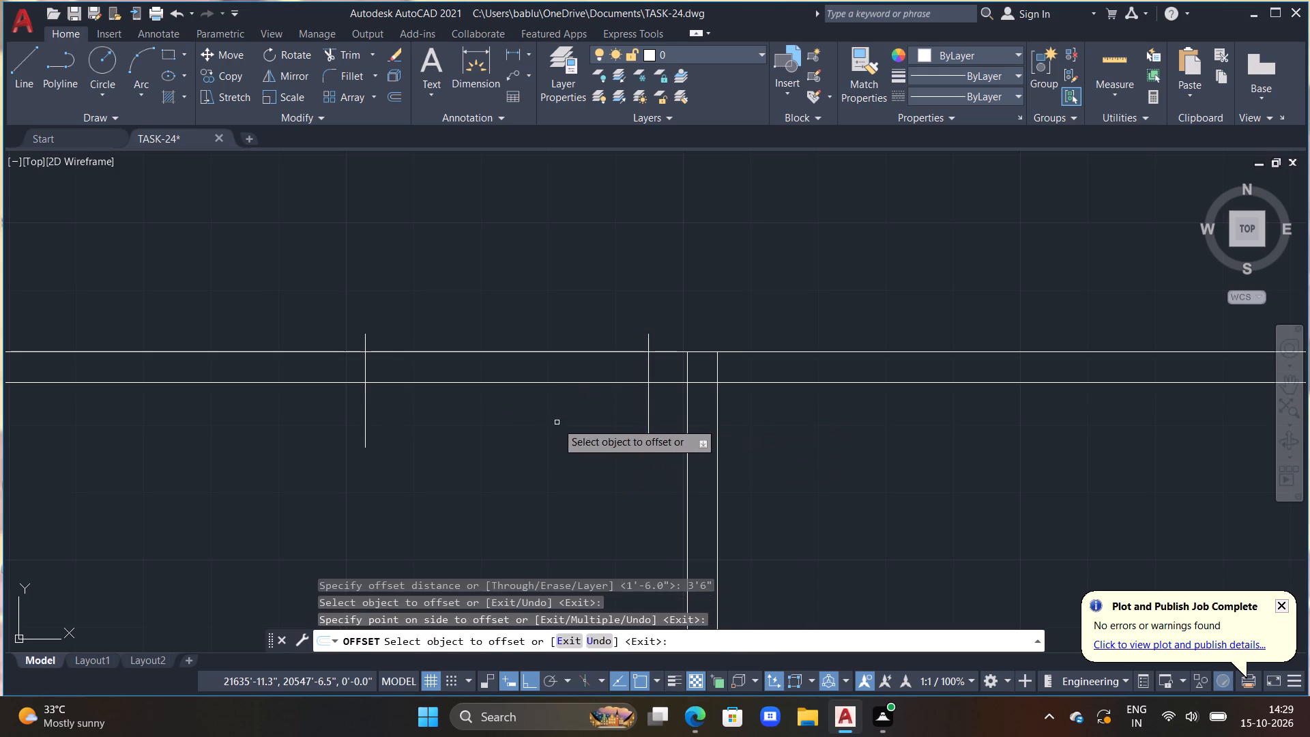
# Trim the wall between the two lines into a 3'6" door opening, removing their overhangs and the partition's left line inside the wall.
pyautogui.press('Escape')
pyautogui.press('t')
pyautogui.press('r')
pyautogui.press('space')
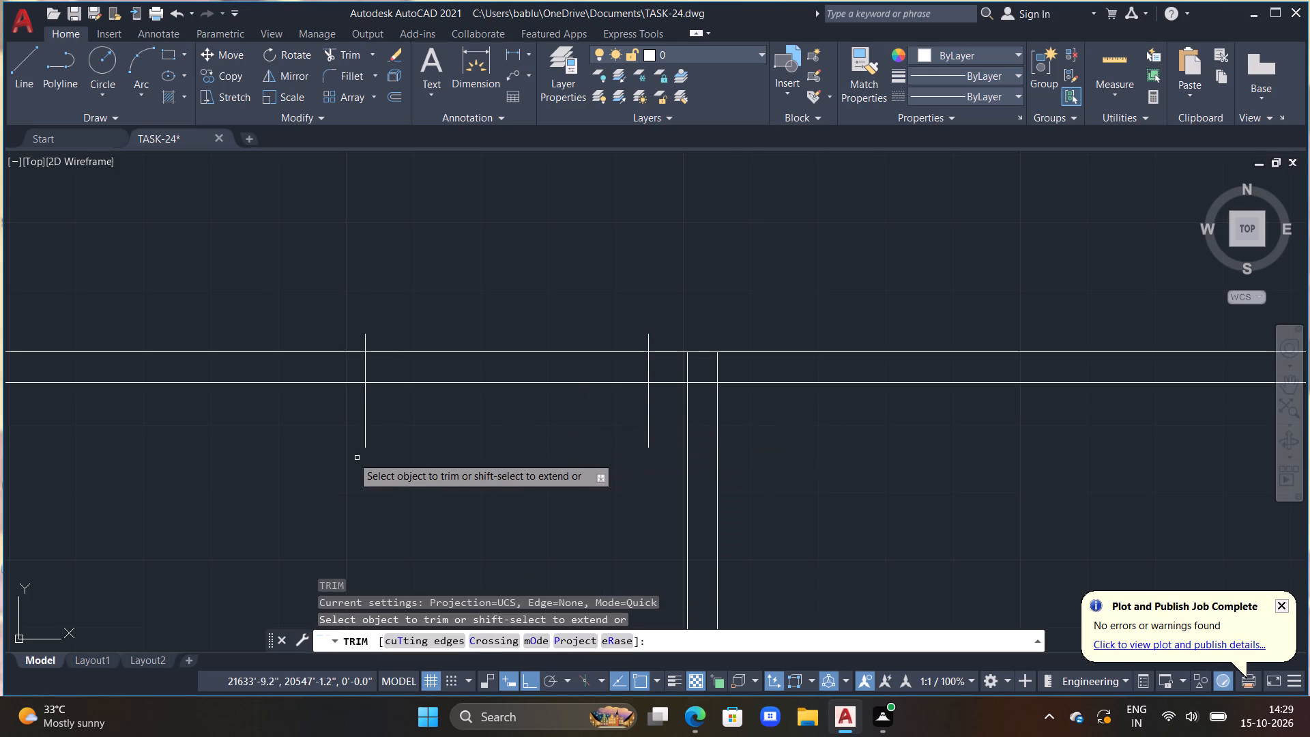
pyautogui.moveTo(332, 439); pyautogui.dragTo(512, 346)
pyautogui.moveTo(344, 334); pyautogui.dragTo(536, 351)
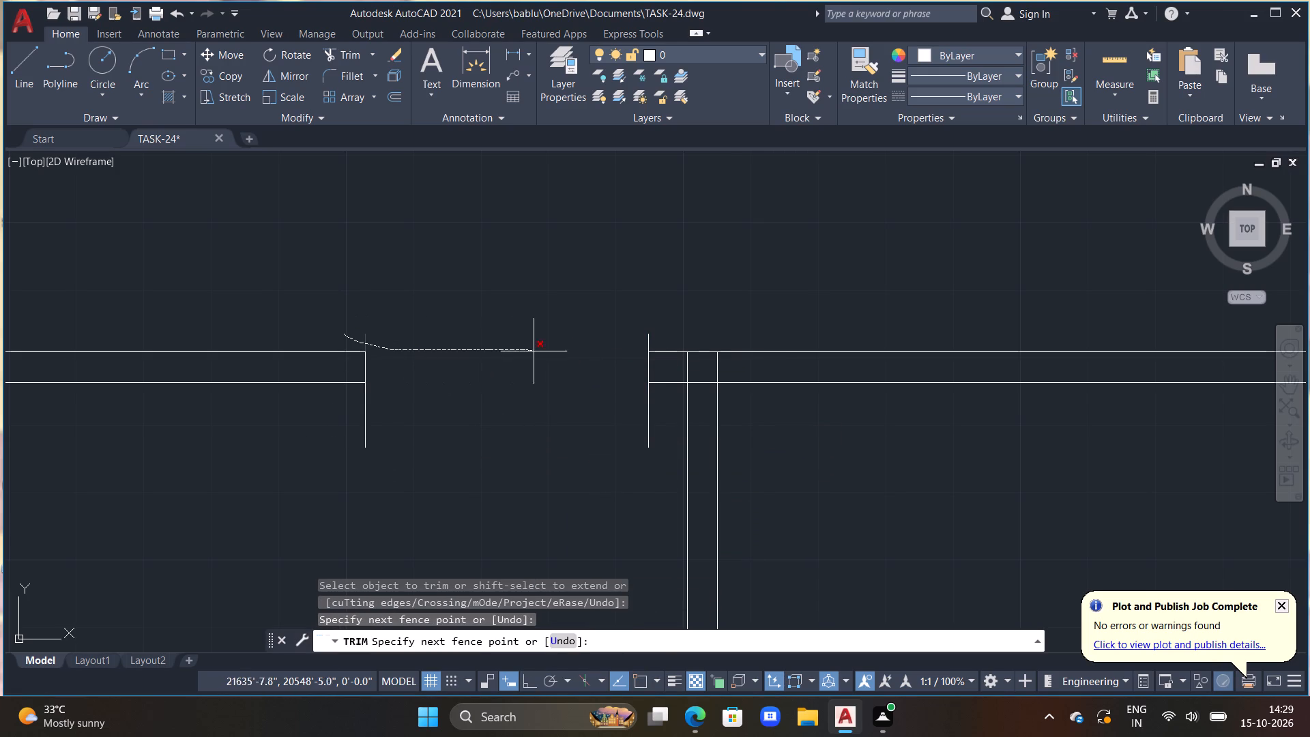
pyautogui.moveTo(536, 351); pyautogui.dragTo(660, 336)
pyautogui.moveTo(678, 370); pyautogui.dragTo(700, 374)
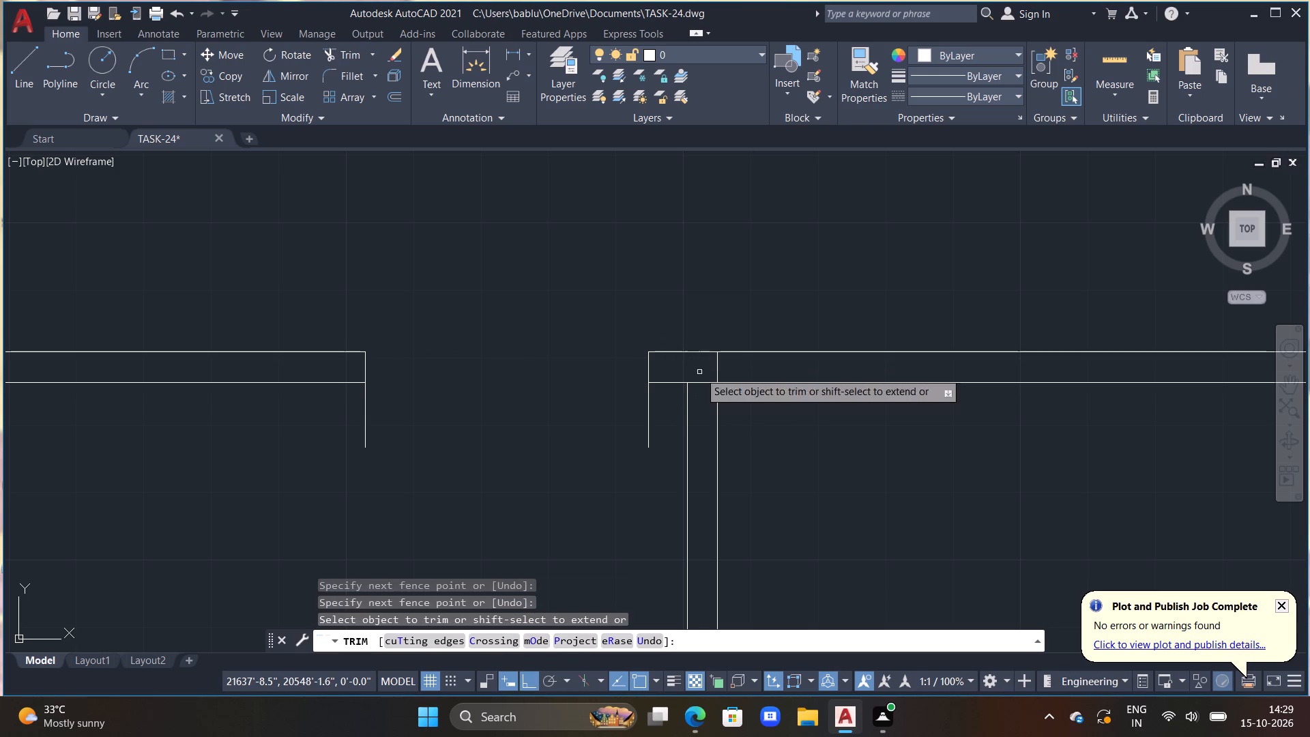
pyautogui.moveTo(647, 410); pyautogui.dragTo(392, 407)
pyautogui.moveTo(346, 413); pyautogui.dragTo(426, 409)
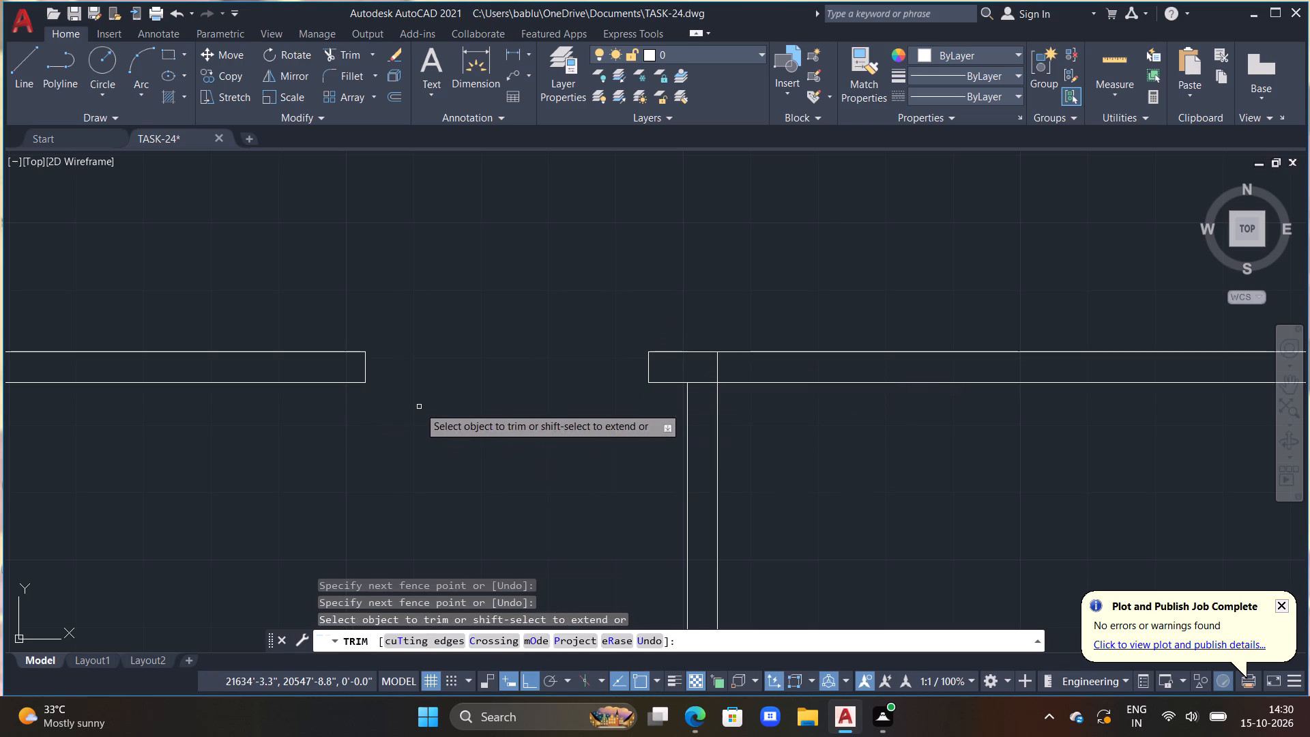
pyautogui.click(416, 407)
# Trim the wall line segments crossing the left partition at its corridor wall junction and at the bottom outer wall.
pyautogui.scroll(-2, 403, 408)
pyautogui.moveTo(442, 411); pyautogui.dragTo(439, 420)
pyautogui.scroll(2, 513, 398)
pyautogui.moveTo(525, 392); pyautogui.dragTo(516, 436)
pyautogui.scroll(-3, 521, 416)
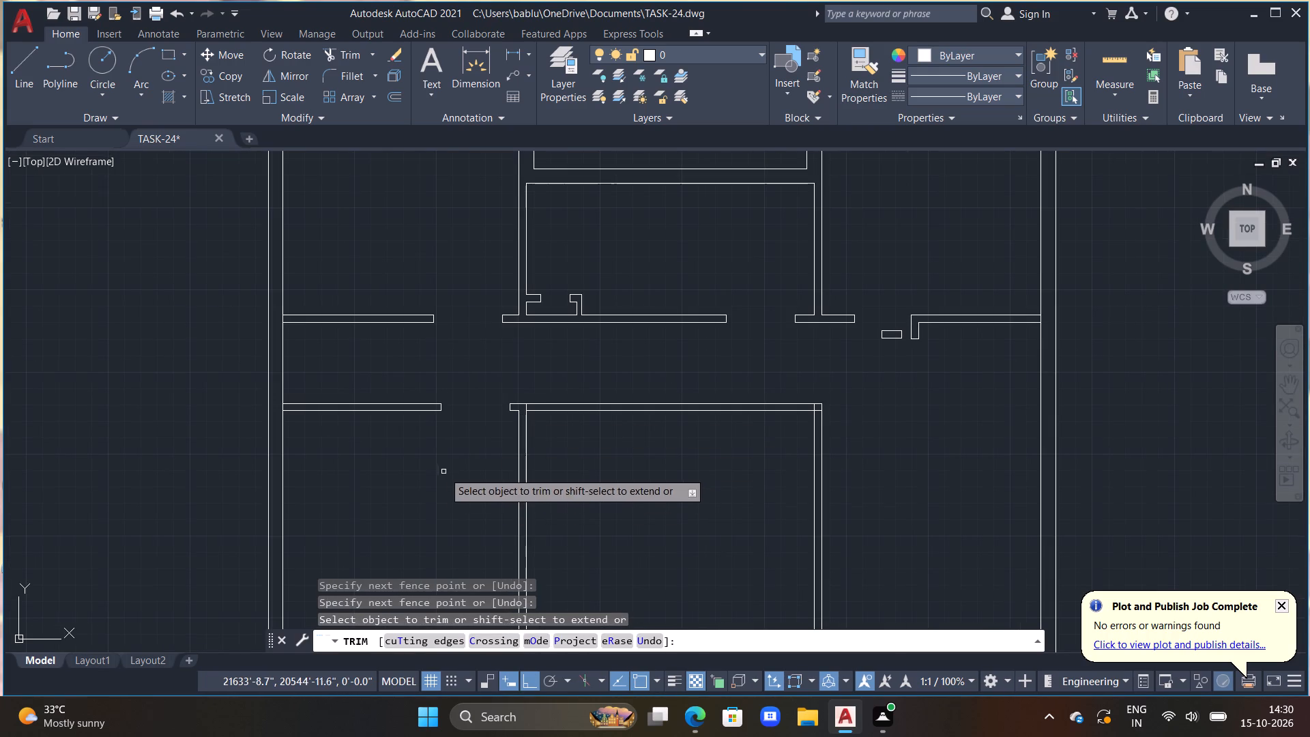
pyautogui.moveTo(443, 472); pyautogui.dragTo(452, 396, button='middle')
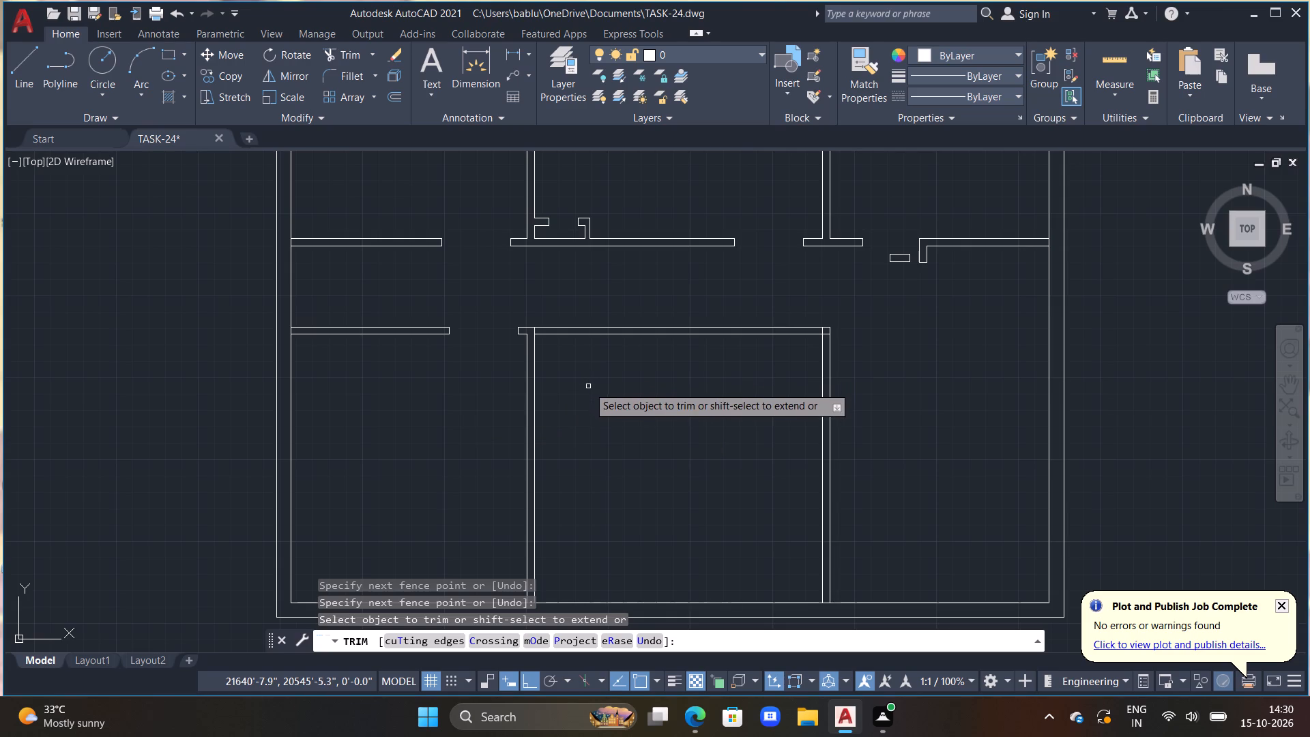
pyautogui.moveTo(588, 386); pyautogui.dragTo(631, 298, button='middle')
pyautogui.moveTo(631, 397); pyautogui.dragTo(671, 306, button='middle')
pyautogui.scroll(4, 596, 397)
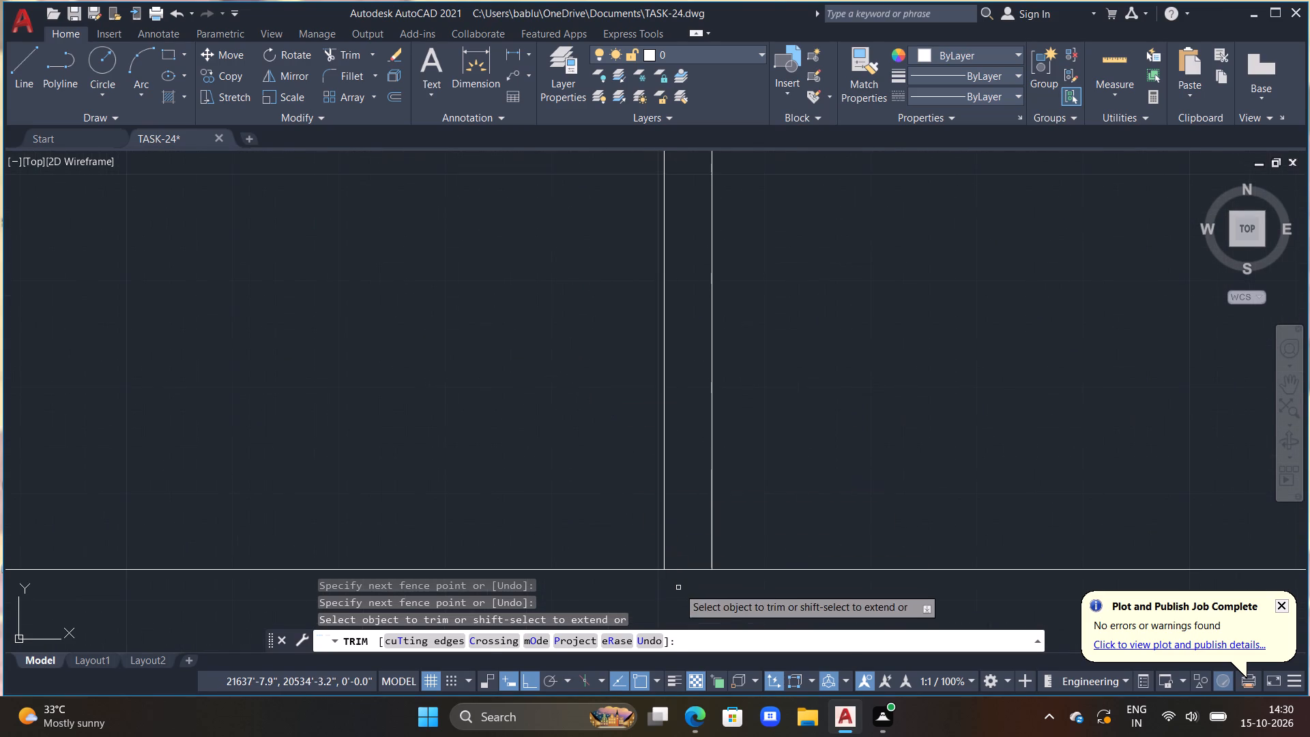
pyautogui.moveTo(678, 588); pyautogui.dragTo(675, 528)
pyautogui.scroll(-3, 674, 531)
pyautogui.scroll(-2, 731, 477)
pyautogui.moveTo(748, 470); pyautogui.dragTo(657, 454, button='middle')
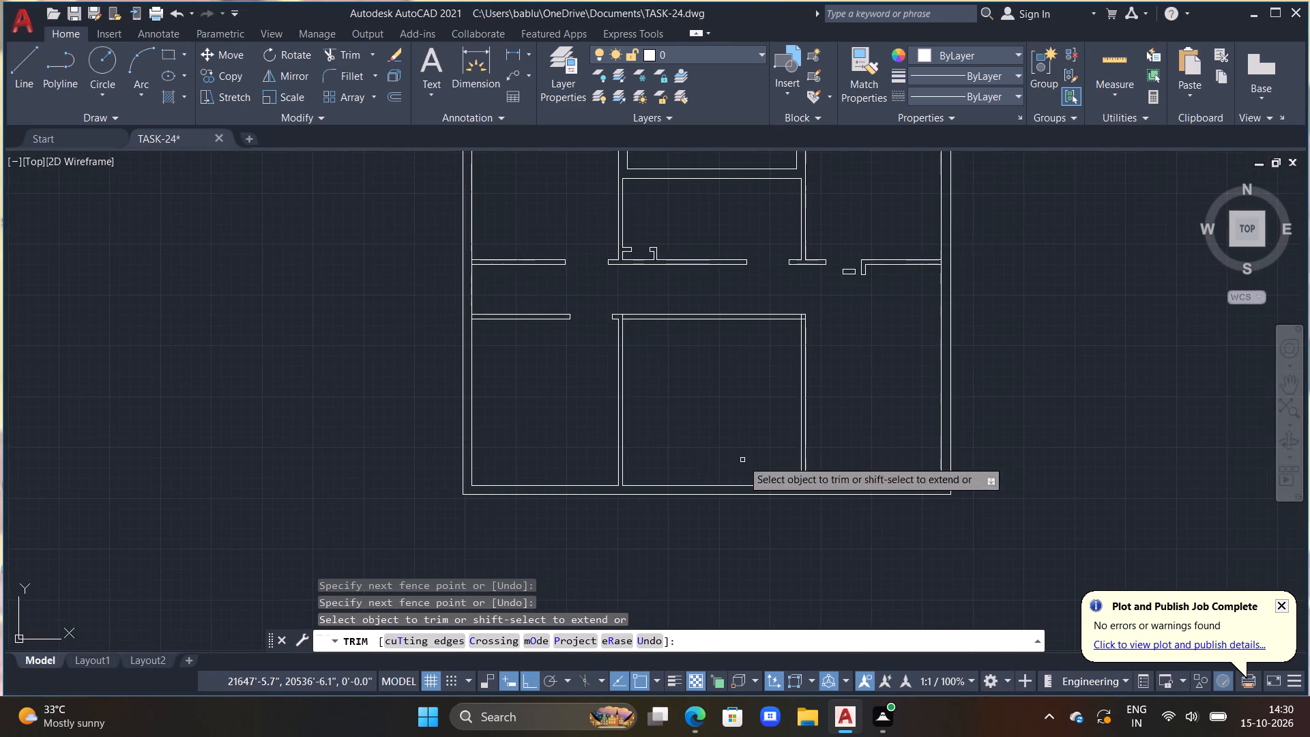
pyautogui.moveTo(739, 461); pyautogui.dragTo(688, 460, button='middle')
pyautogui.press('Escape')
# Draw a short vertical line across the corridor's lower wall just right of the left partition.
pyautogui.scroll(2, 639, 352)
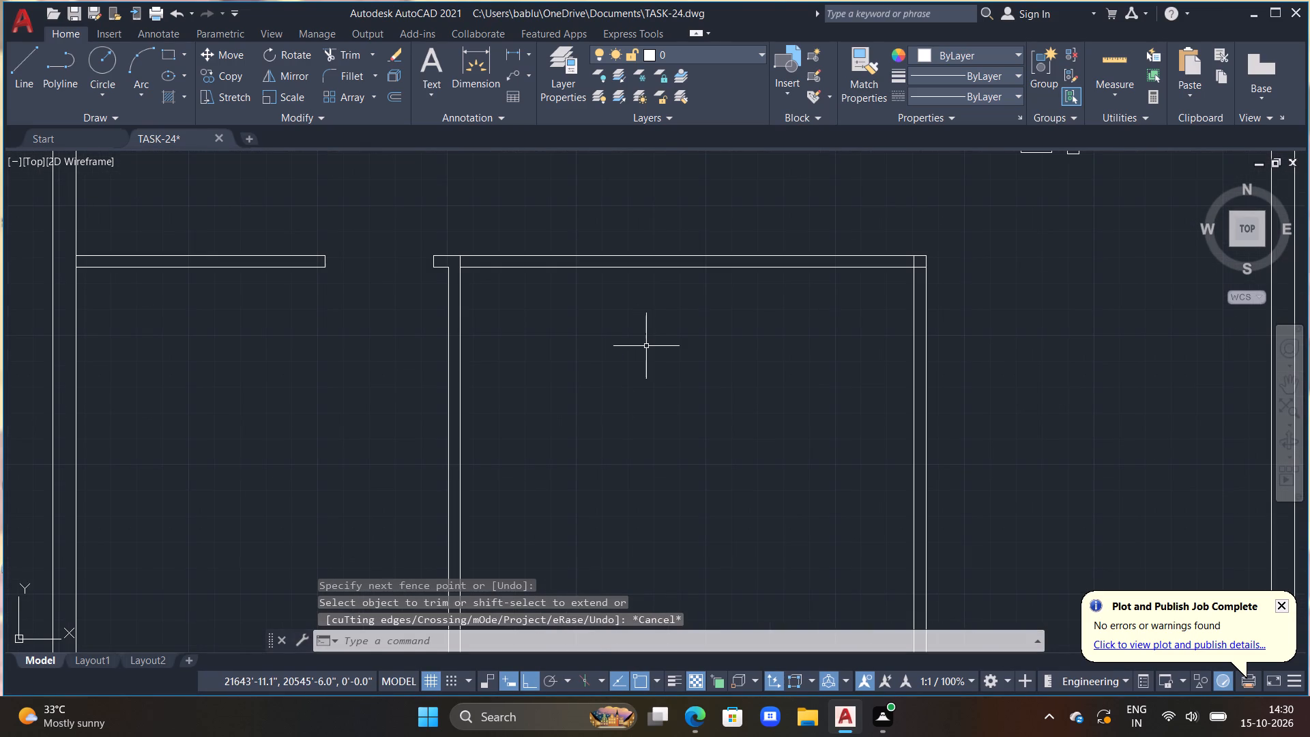
pyautogui.press('l')
pyautogui.press('space')
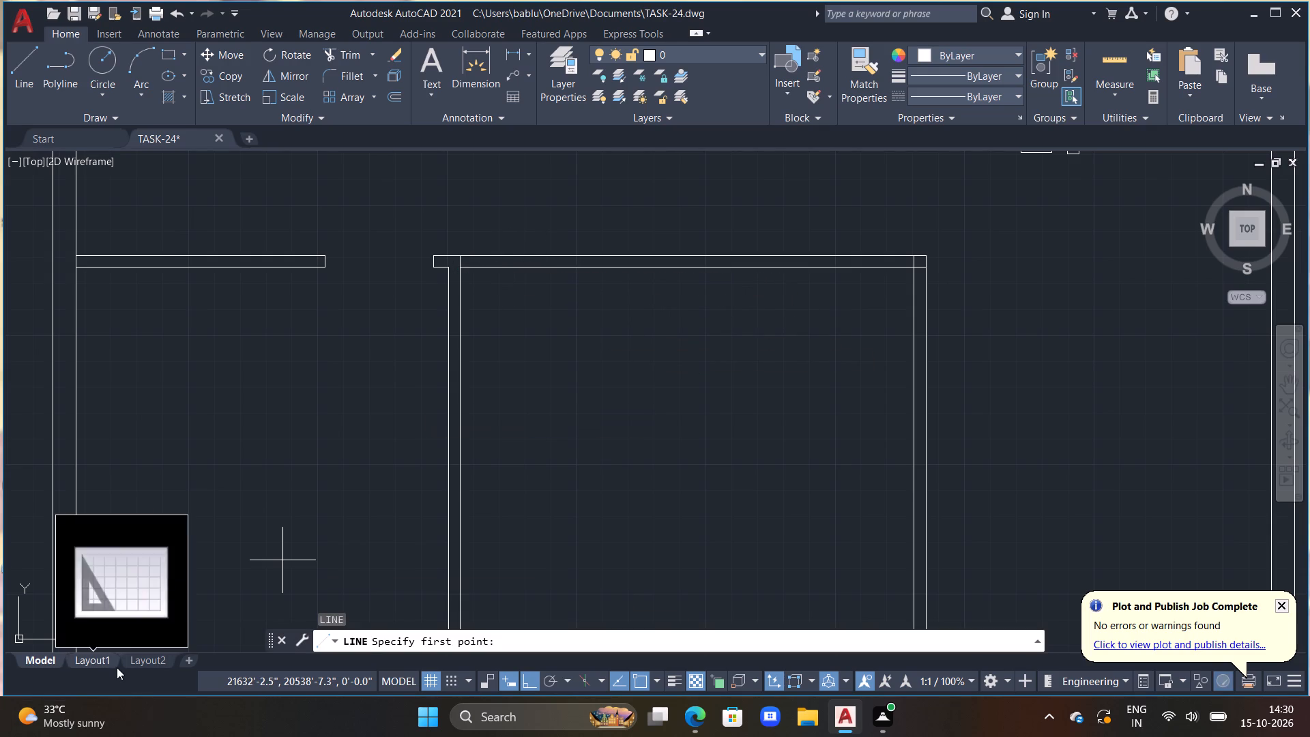
pyautogui.scroll(3, 491, 278)
pyautogui.scroll(-2, 454, 281)
pyautogui.moveTo(451, 274); pyautogui.dragTo(457, 341, button='middle')
pyautogui.scroll(1, 474, 284)
pyautogui.moveTo(462, 288); pyautogui.dragTo(459, 369)
pyautogui.click(458, 417)
pyautogui.press('Escape')
# Offset the short vertical line 3'0" to the right along the corridor's lower wall.
pyautogui.press('o')
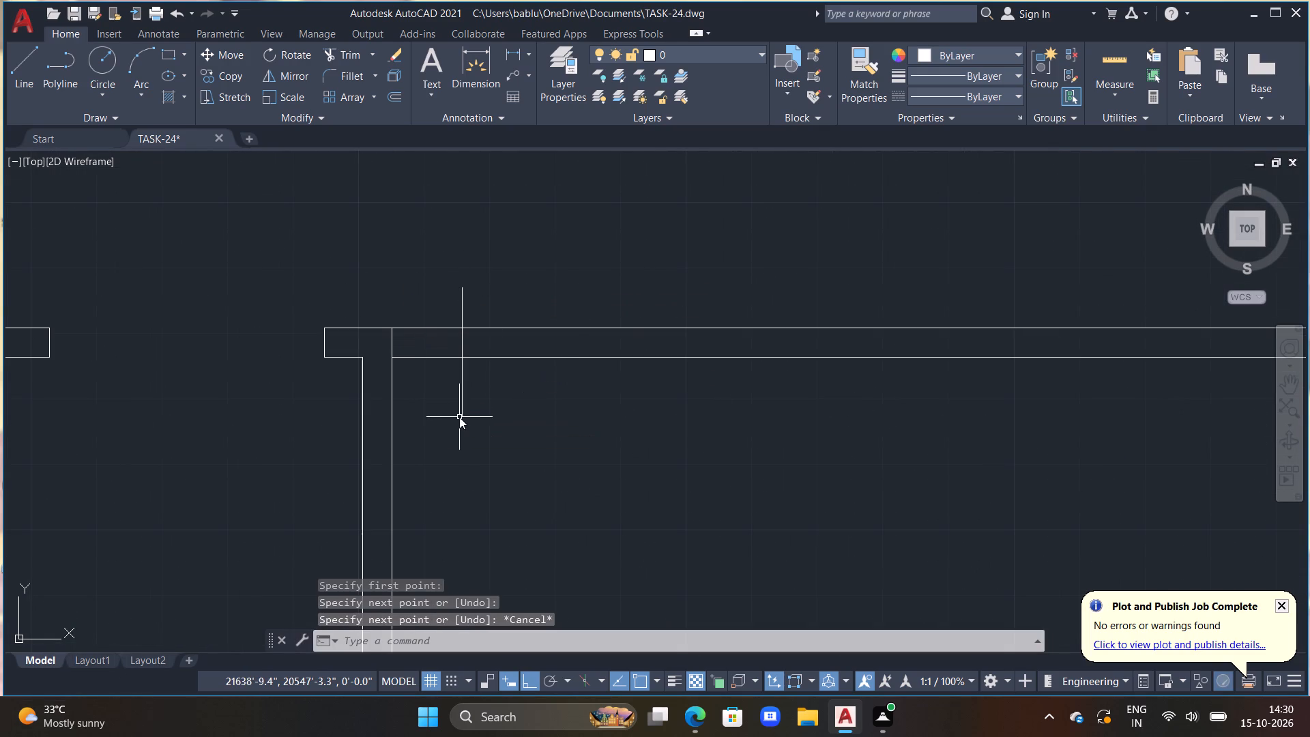
pyautogui.write('FF')
pyautogui.press('space')
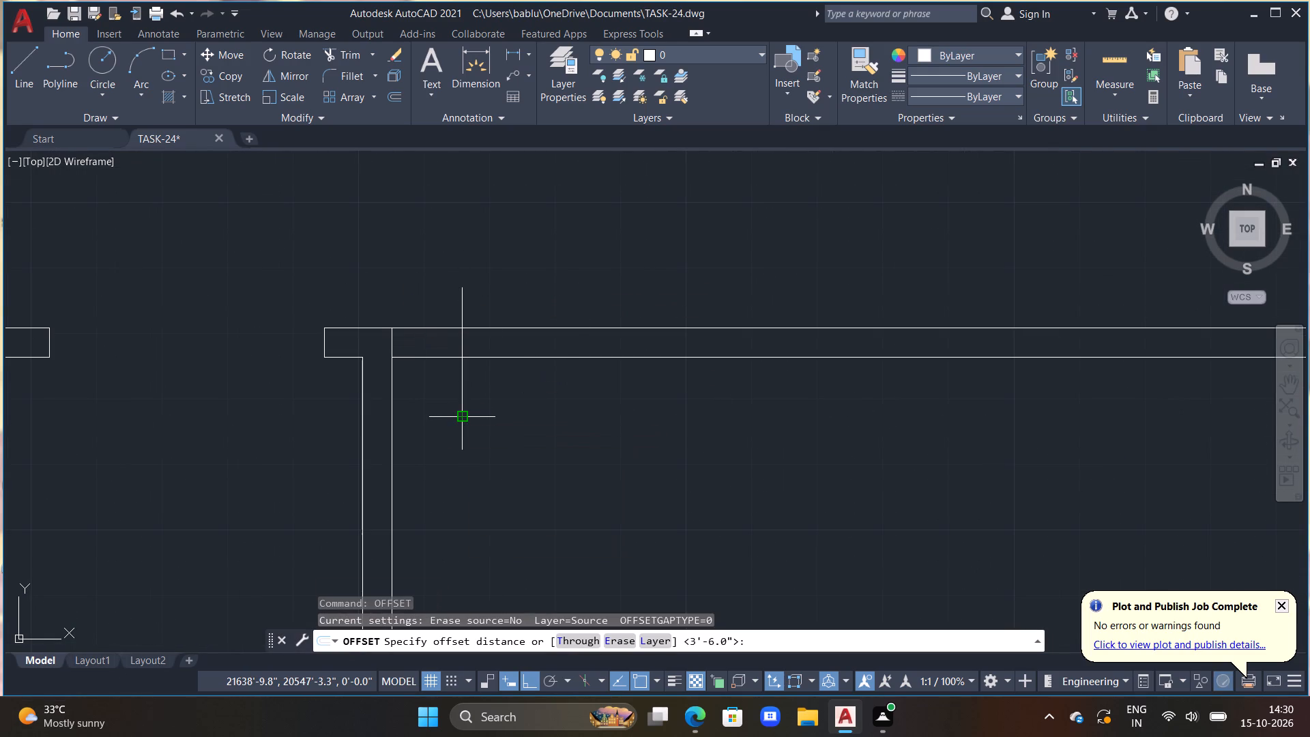
pyautogui.write("3'")
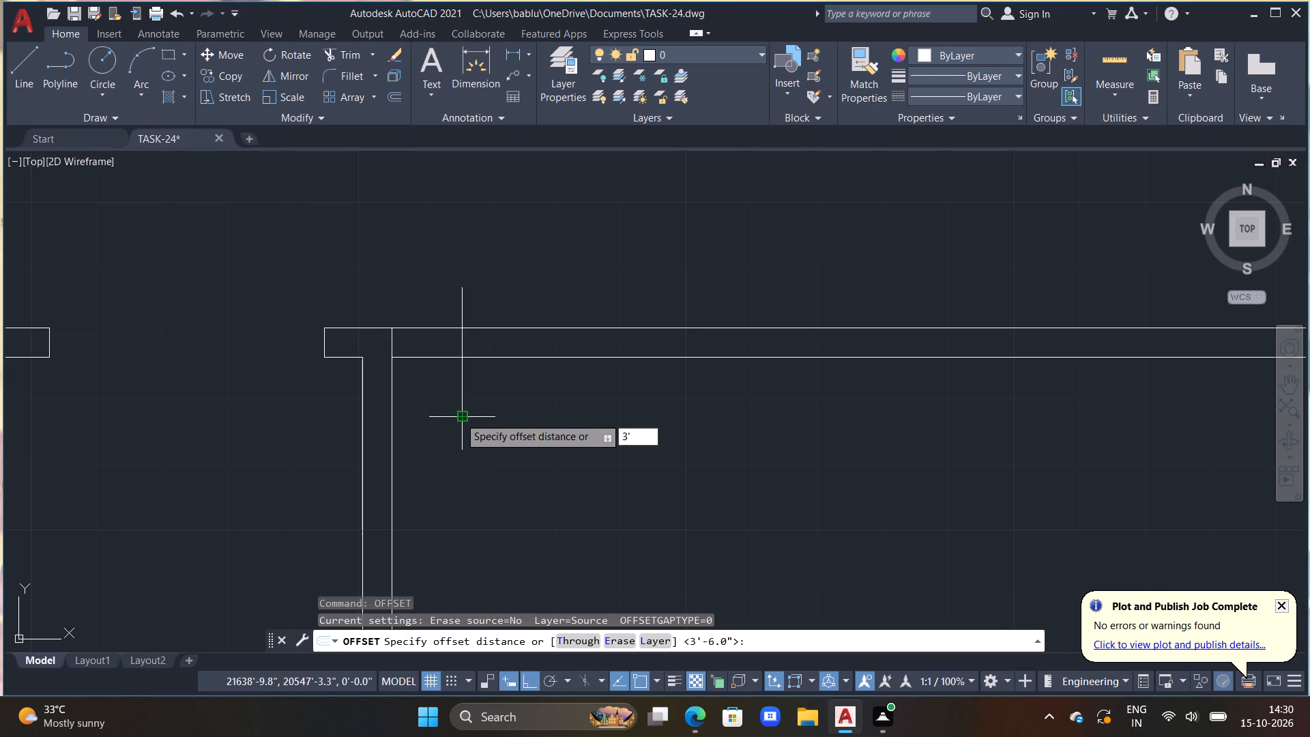
pyautogui.press('0')
pyautogui.hotkey('shift', '"')
pyautogui.press('Return')
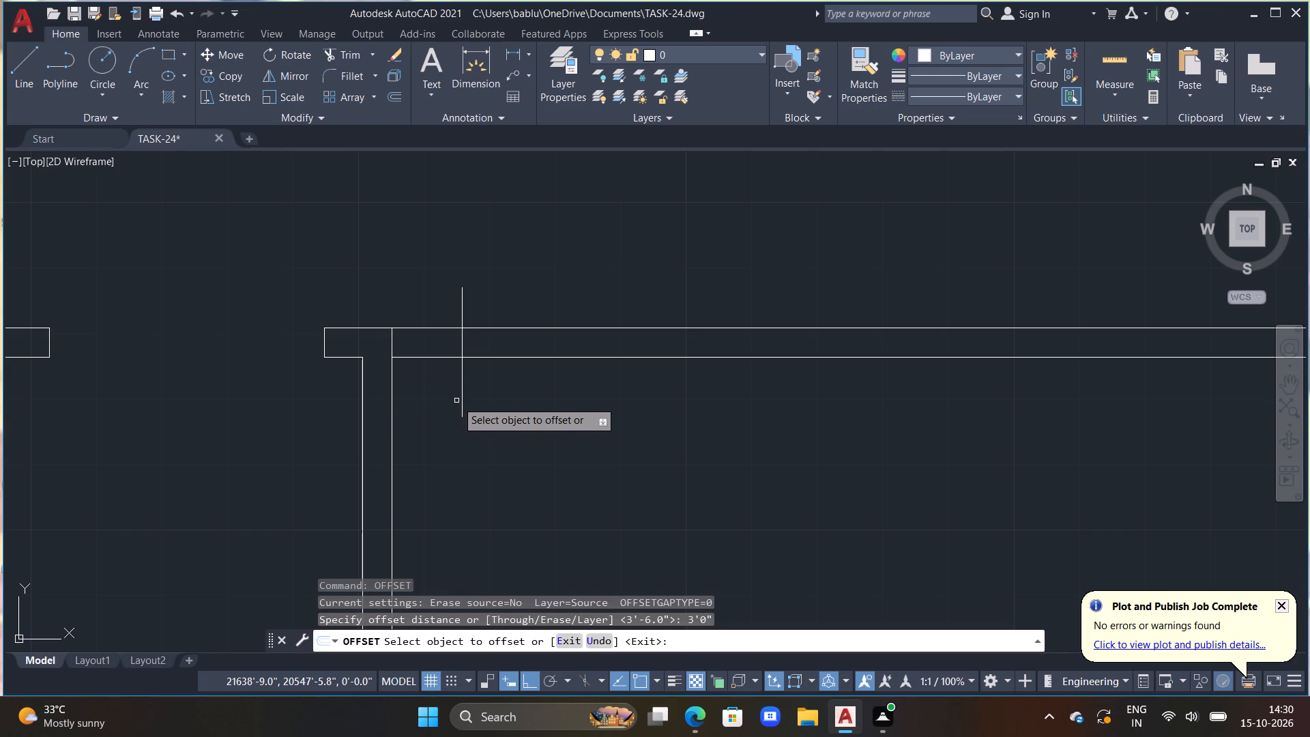
pyautogui.click(461, 405)
pyautogui.click(602, 438)
pyautogui.press('Escape')
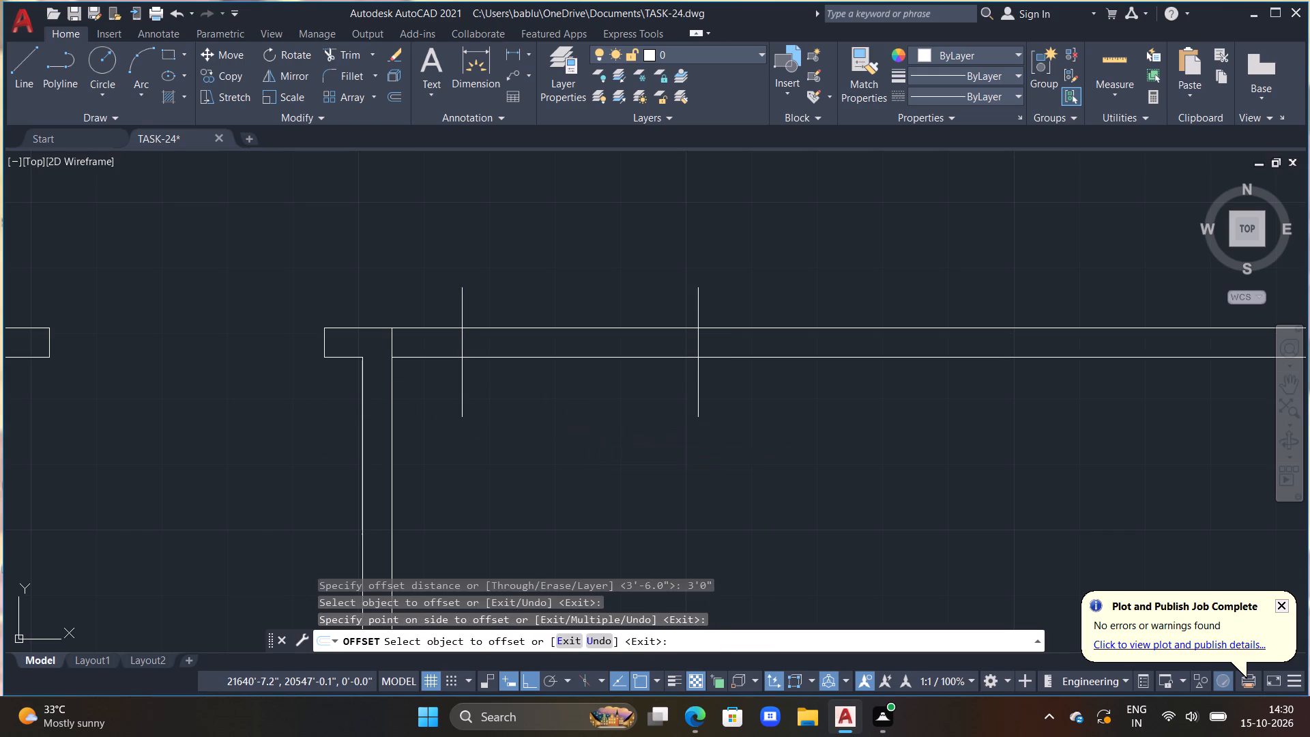
# Trim the wall between the two lines into a 3'0" door opening, removing their overhangs and the left partition's line inside the wall.
pyautogui.press('t')
pyautogui.write('R')
pyautogui.press('space')
pyautogui.moveTo(715, 392); pyautogui.dragTo(564, 308)
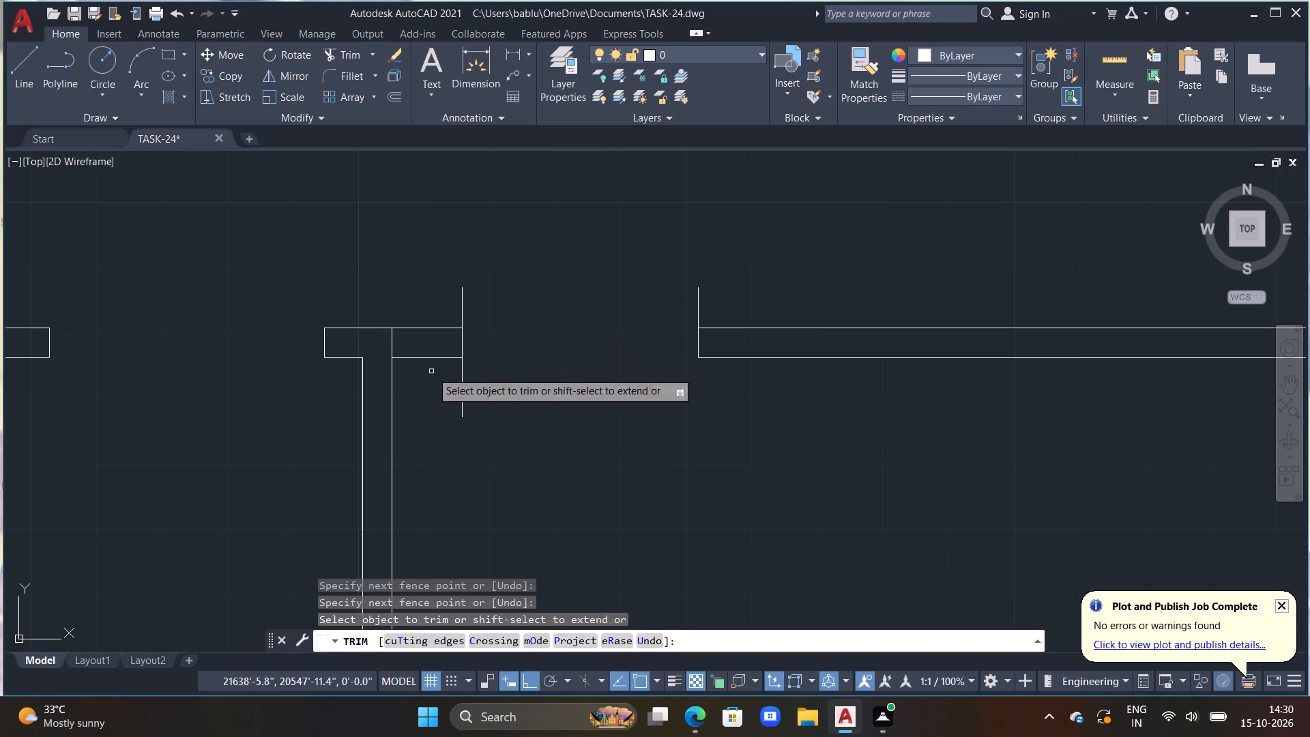
pyautogui.moveTo(433, 402); pyautogui.dragTo(498, 337)
pyautogui.moveTo(436, 304); pyautogui.dragTo(772, 278)
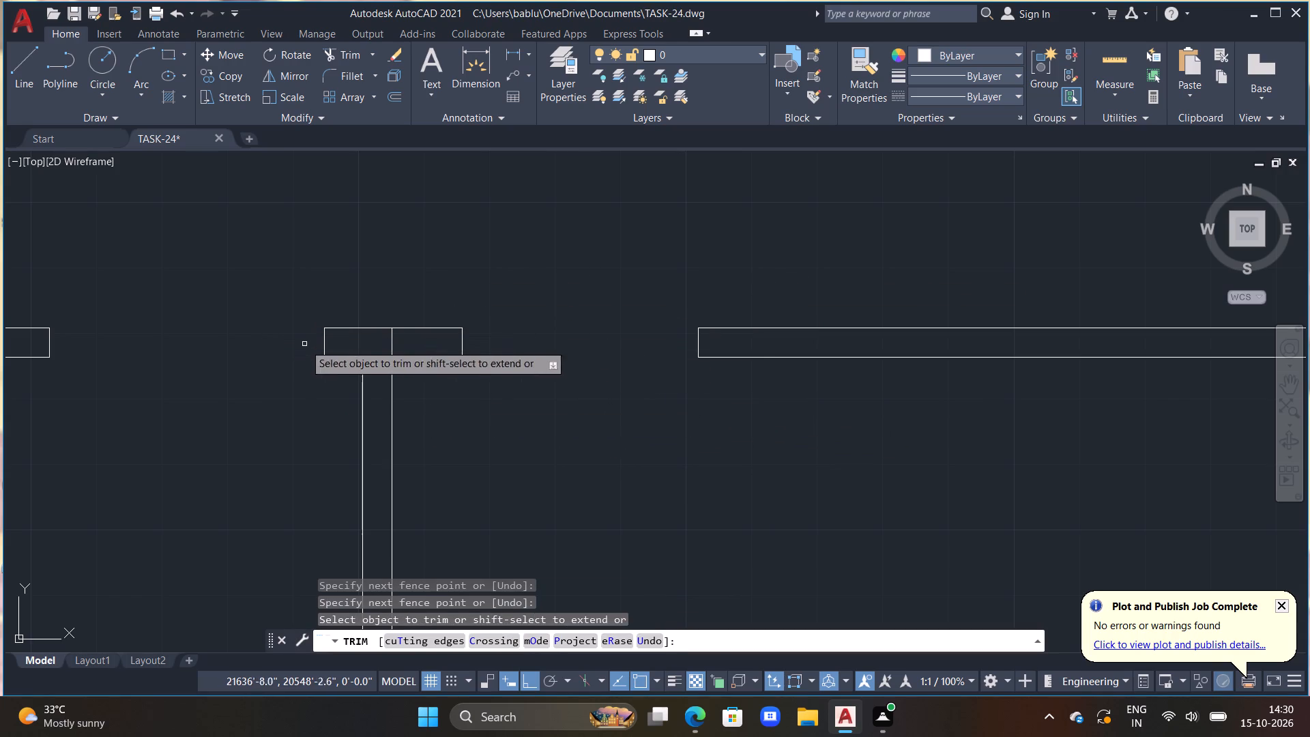
pyautogui.moveTo(383, 343); pyautogui.dragTo(411, 347)
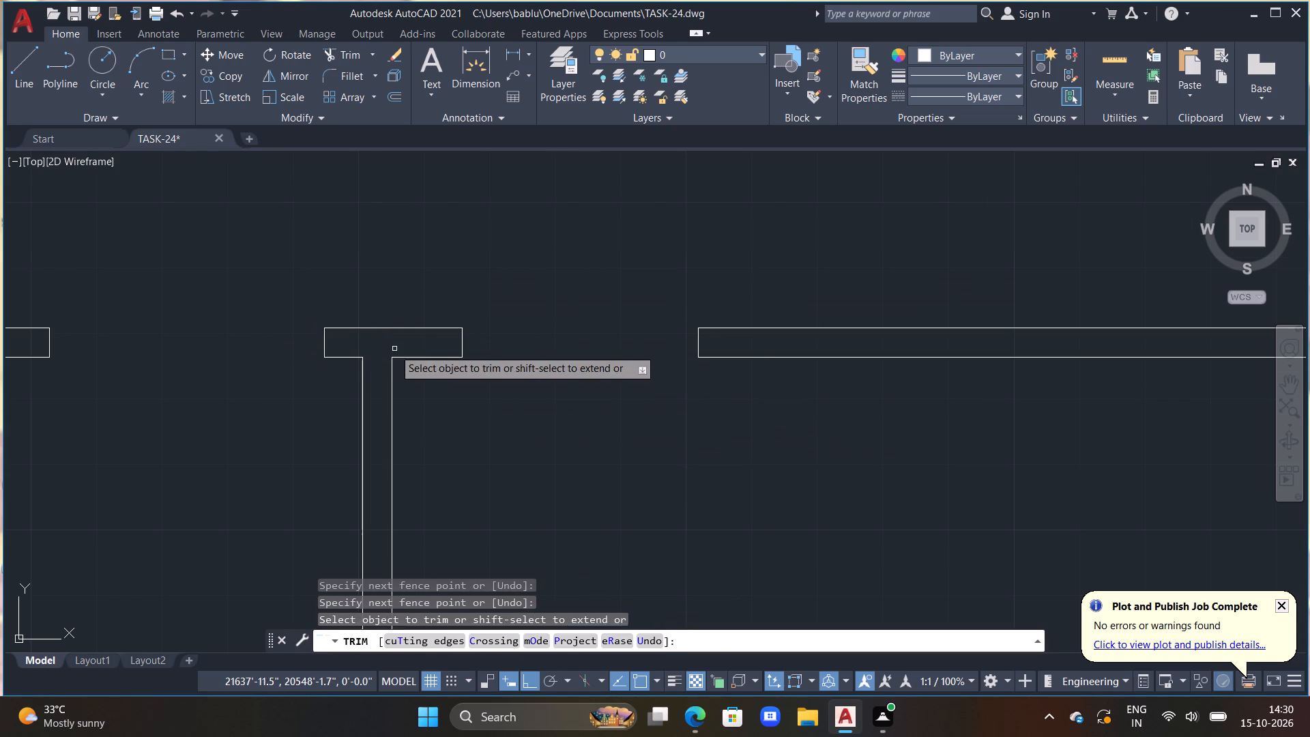
# Trim the crossing line segments at the right partition's corridor wall corner and at its junction with the bottom outer wall.
pyautogui.scroll(-3, 394, 349)
pyautogui.moveTo(485, 408); pyautogui.dragTo(367, 374, button='middle')
pyautogui.moveTo(451, 383); pyautogui.dragTo(417, 375, button='middle')
pyautogui.scroll(3, 499, 317)
pyautogui.moveTo(572, 280); pyautogui.dragTo(607, 318)
pyautogui.scroll(-3, 602, 321)
pyautogui.moveTo(489, 409); pyautogui.dragTo(487, 350, button='middle')
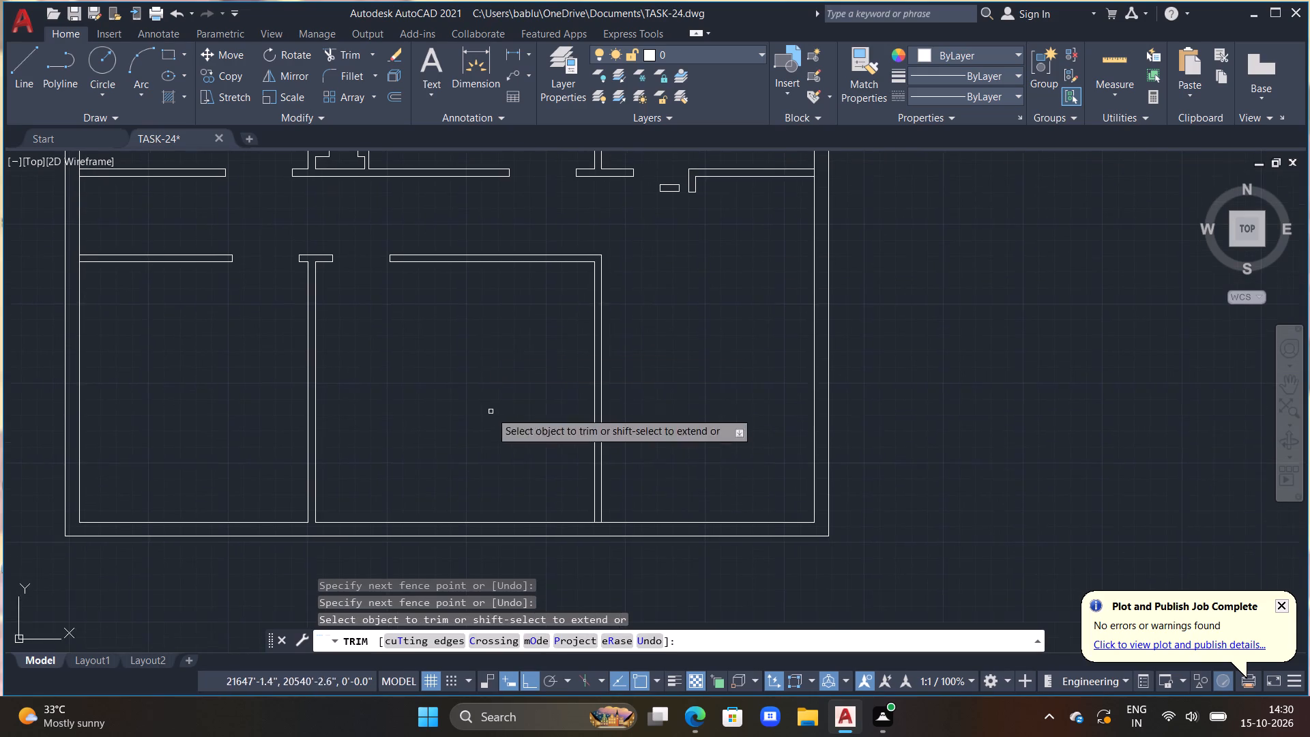
pyautogui.moveTo(494, 411); pyautogui.dragTo(490, 372, button='middle')
pyautogui.moveTo(464, 465); pyautogui.dragTo(464, 377, button='middle')
pyautogui.scroll(2, 594, 411)
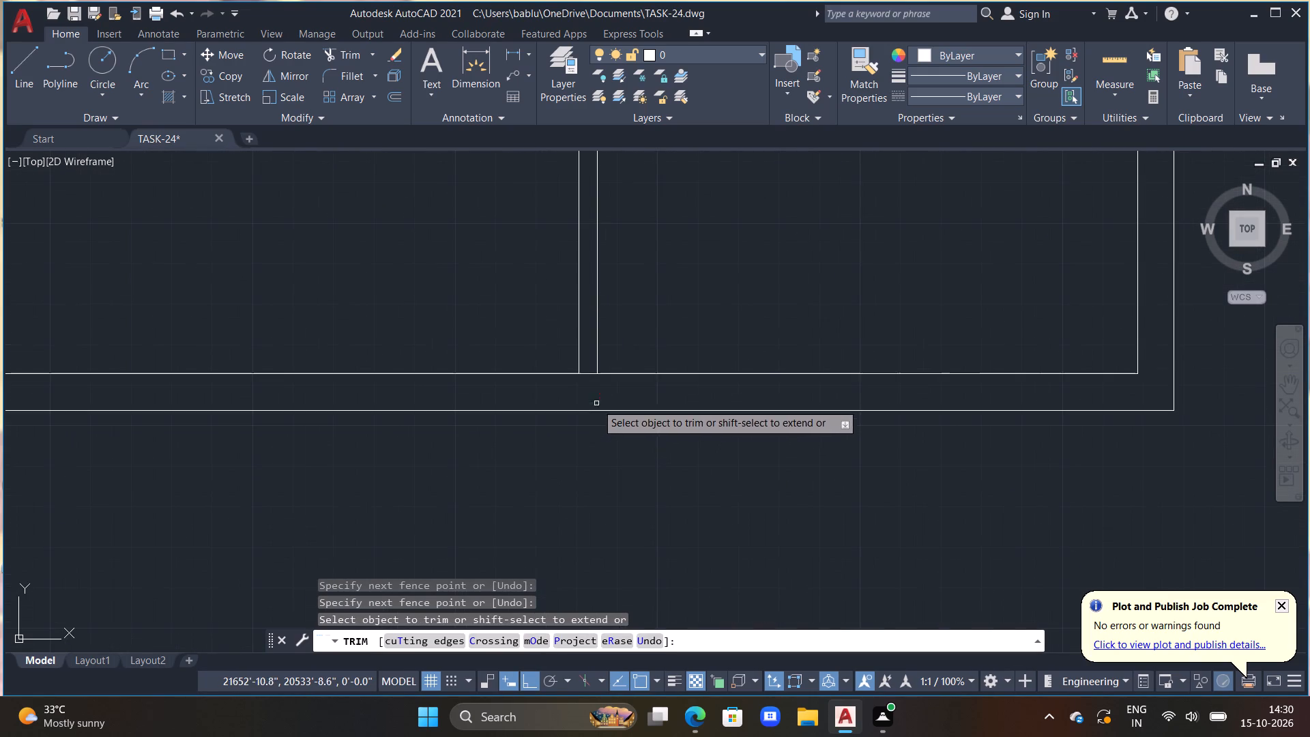
pyautogui.click(590, 377)
pyautogui.click(586, 360)
pyautogui.scroll(-3, 586, 360)
pyautogui.press('Escape')
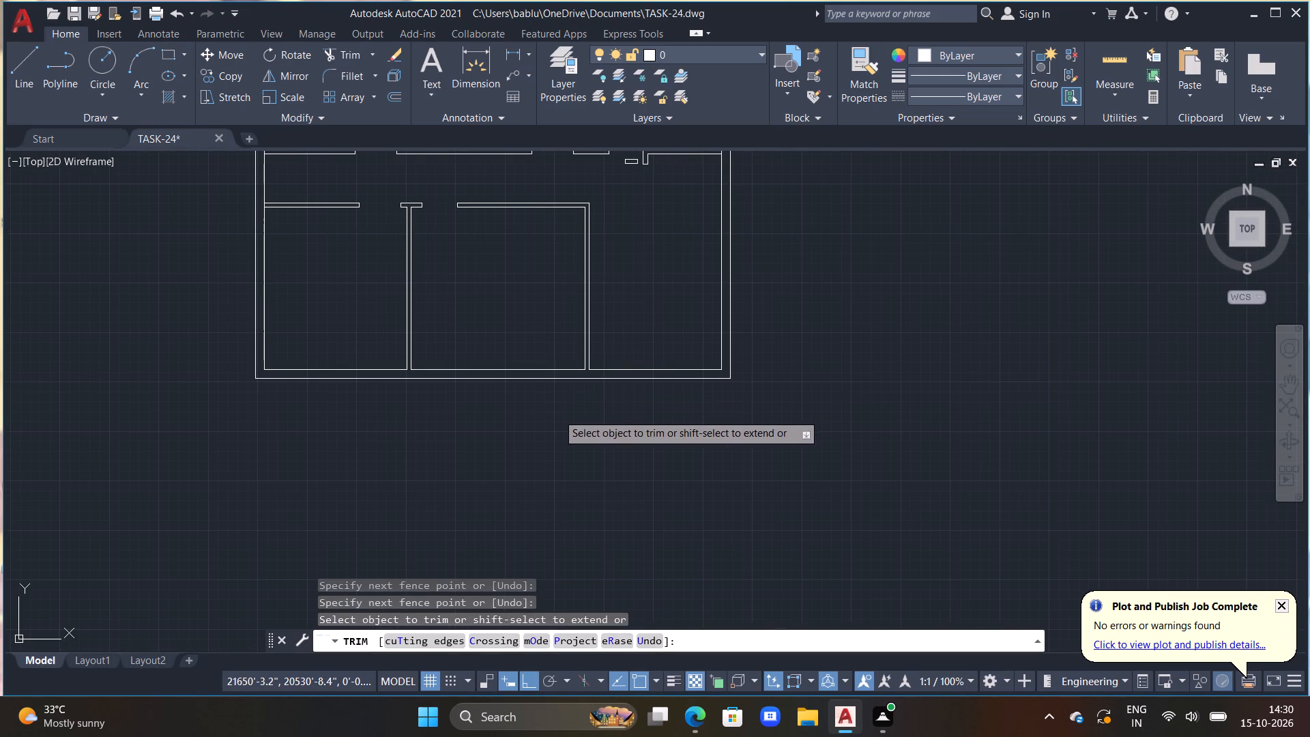
pyautogui.press('Escape')
# Draw a short vertical line across the bottom outer wall of the lower middle room and trim its overhangs to the wall faces.
pyautogui.scroll(-1, 553, 422)
pyautogui.moveTo(468, 488); pyautogui.dragTo(547, 468, button='middle')
pyautogui.scroll(1, 485, 465)
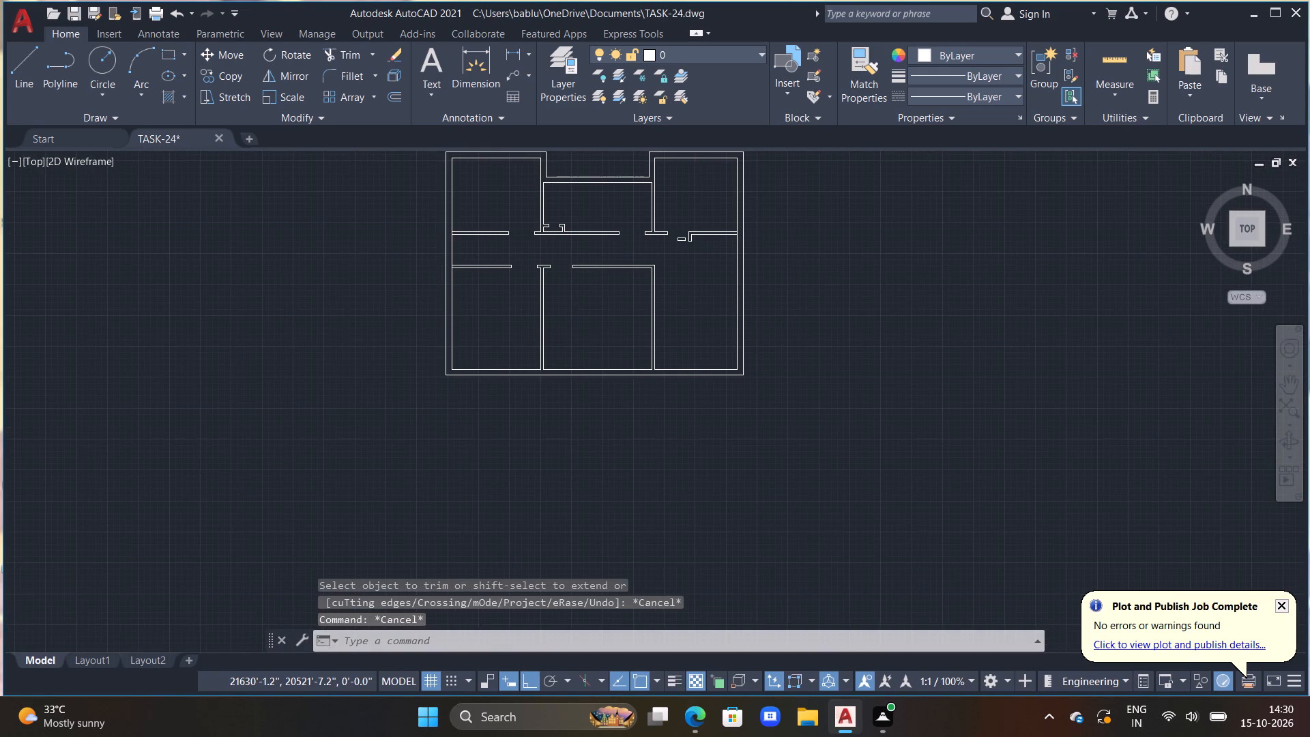
pyautogui.write('L')
pyautogui.press('space')
pyautogui.moveTo(637, 459); pyautogui.dragTo(635, 497, button='middle')
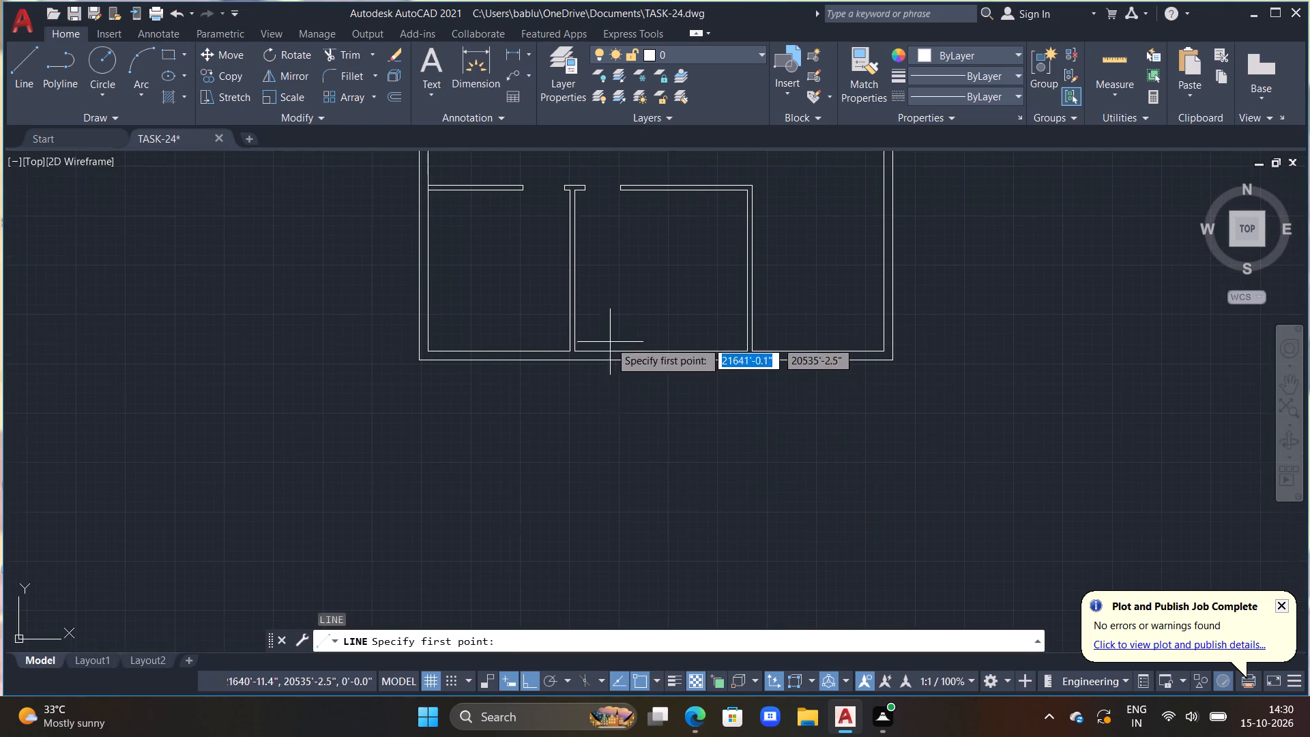
pyautogui.scroll(3, 608, 339)
pyautogui.click(589, 341)
pyautogui.click(601, 493)
pyautogui.press('Escape')
pyautogui.write('TR')
pyautogui.press('space')
pyautogui.moveTo(553, 462); pyautogui.dragTo(697, 436)
pyautogui.moveTo(562, 369); pyautogui.dragTo(673, 362)
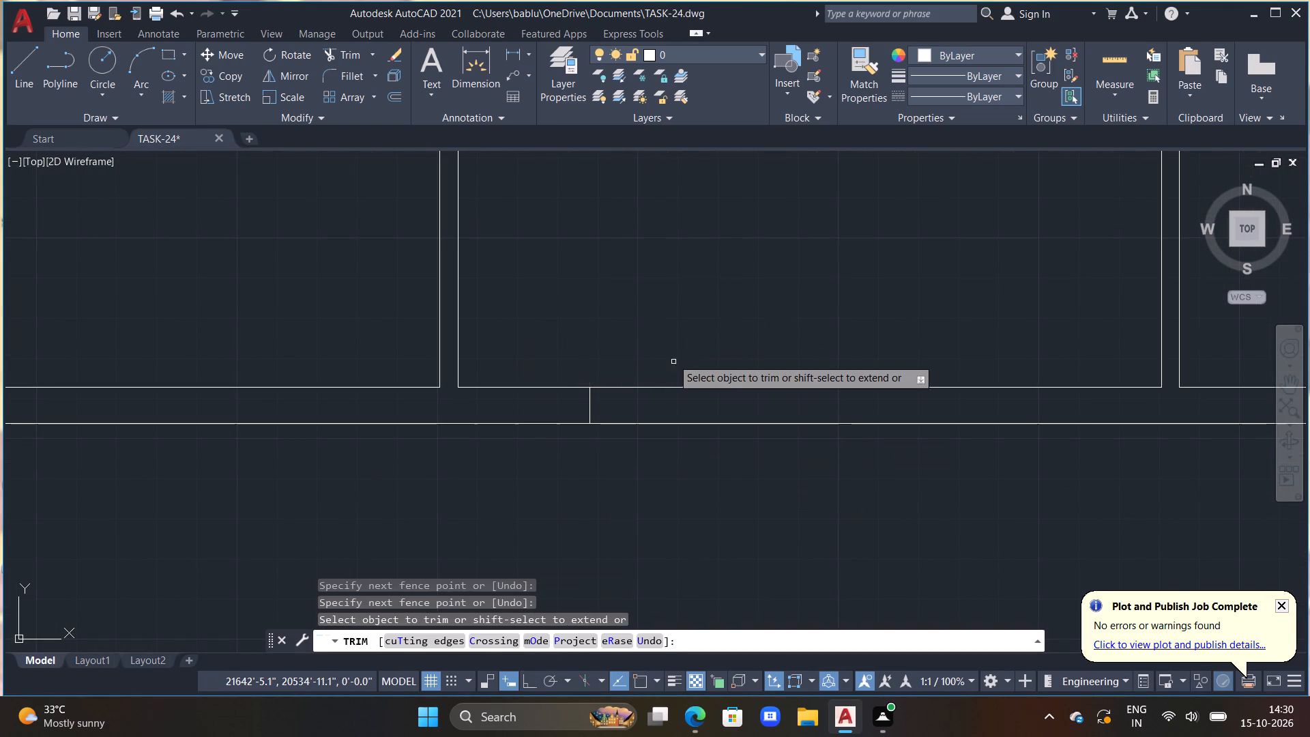
pyautogui.scroll(-2, 665, 349)
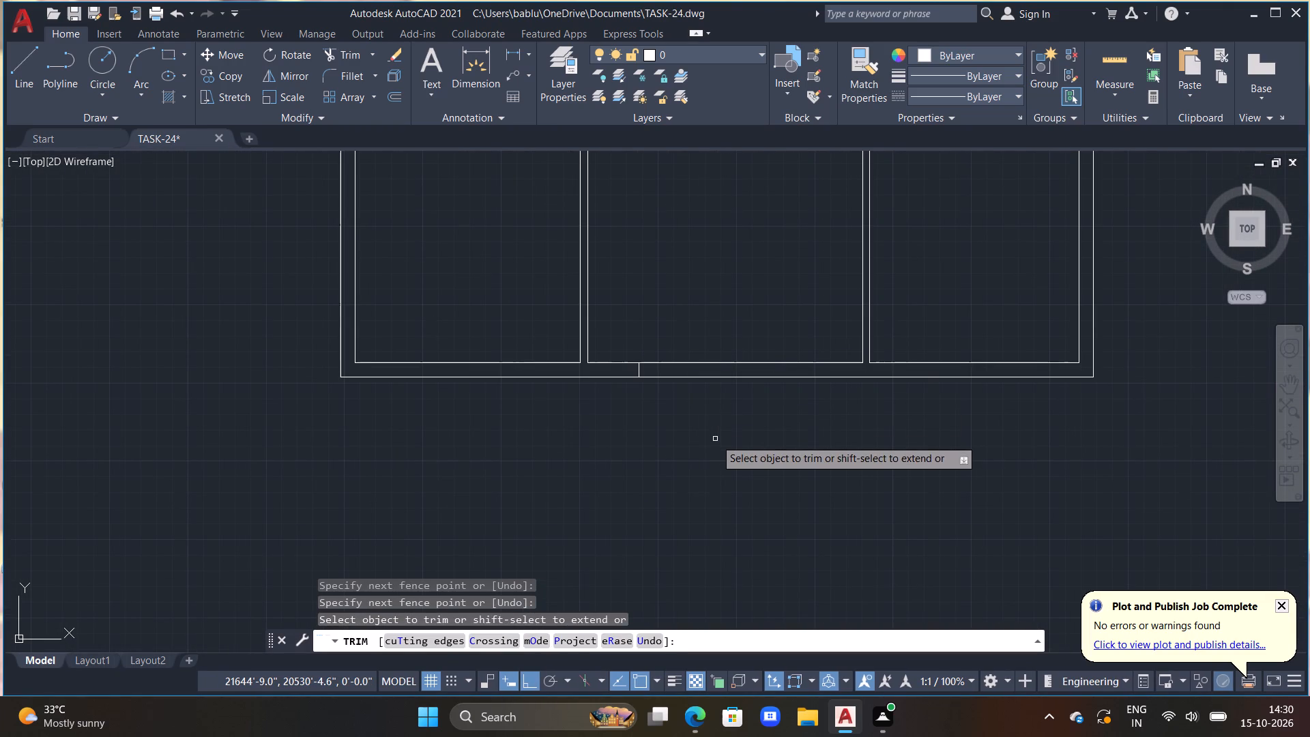
pyautogui.press('Escape')
pyautogui.press('Escape')
# Offset the vertical line in the bottom outer wall 1.5' to the right.
pyautogui.write('OFF')
pyautogui.press('space')
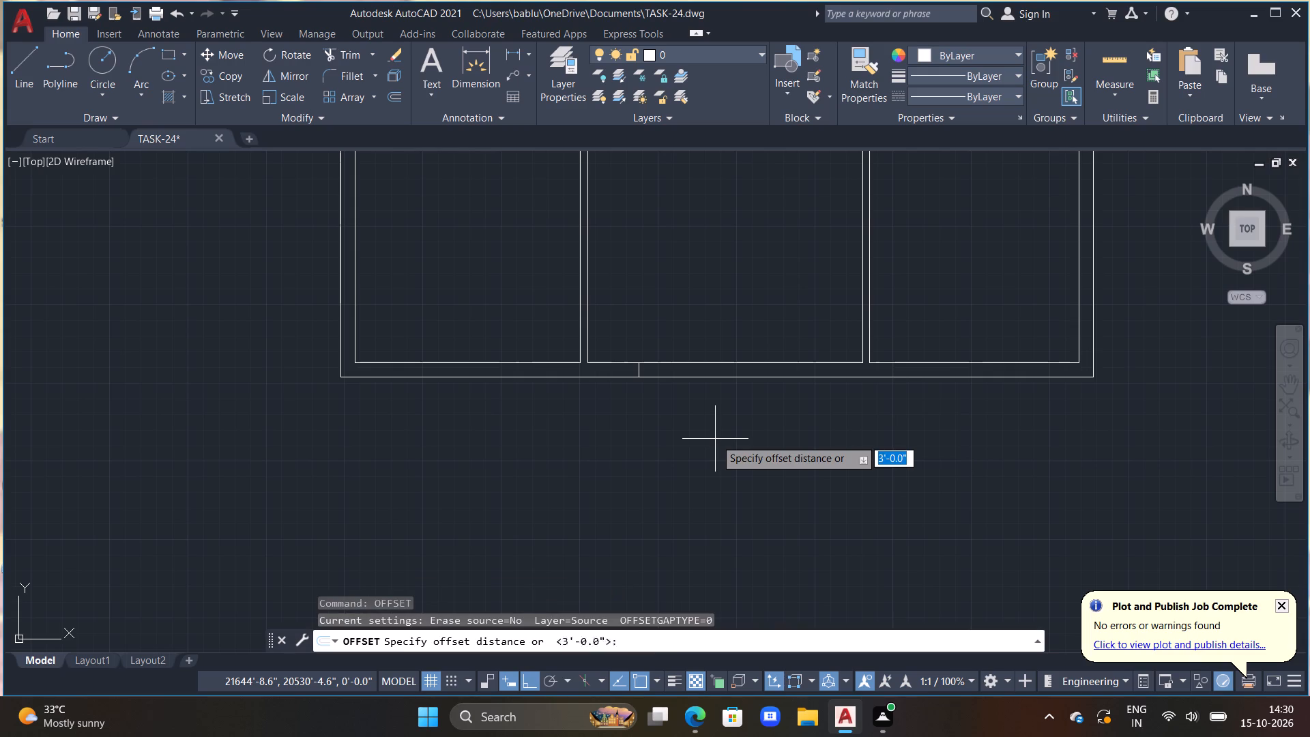
pyautogui.write("1.5'")
pyautogui.press('Return')
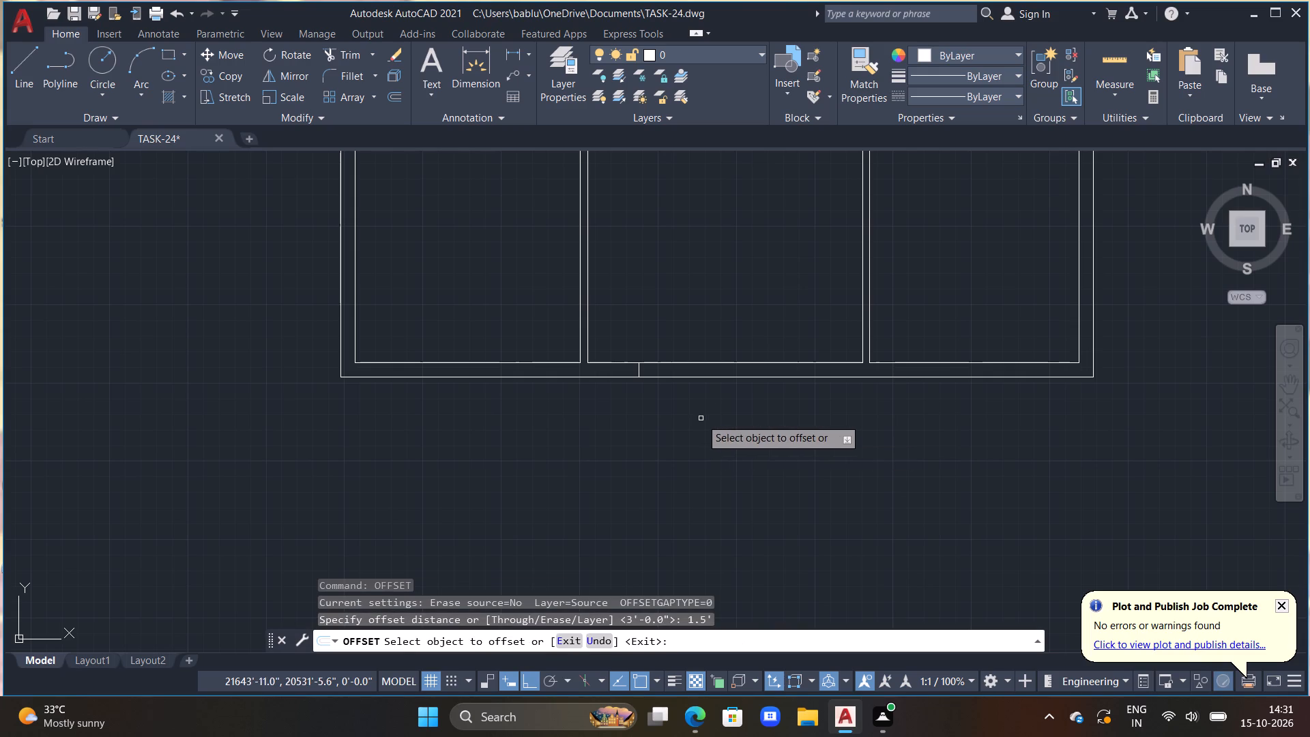
pyautogui.scroll(3, 639, 341)
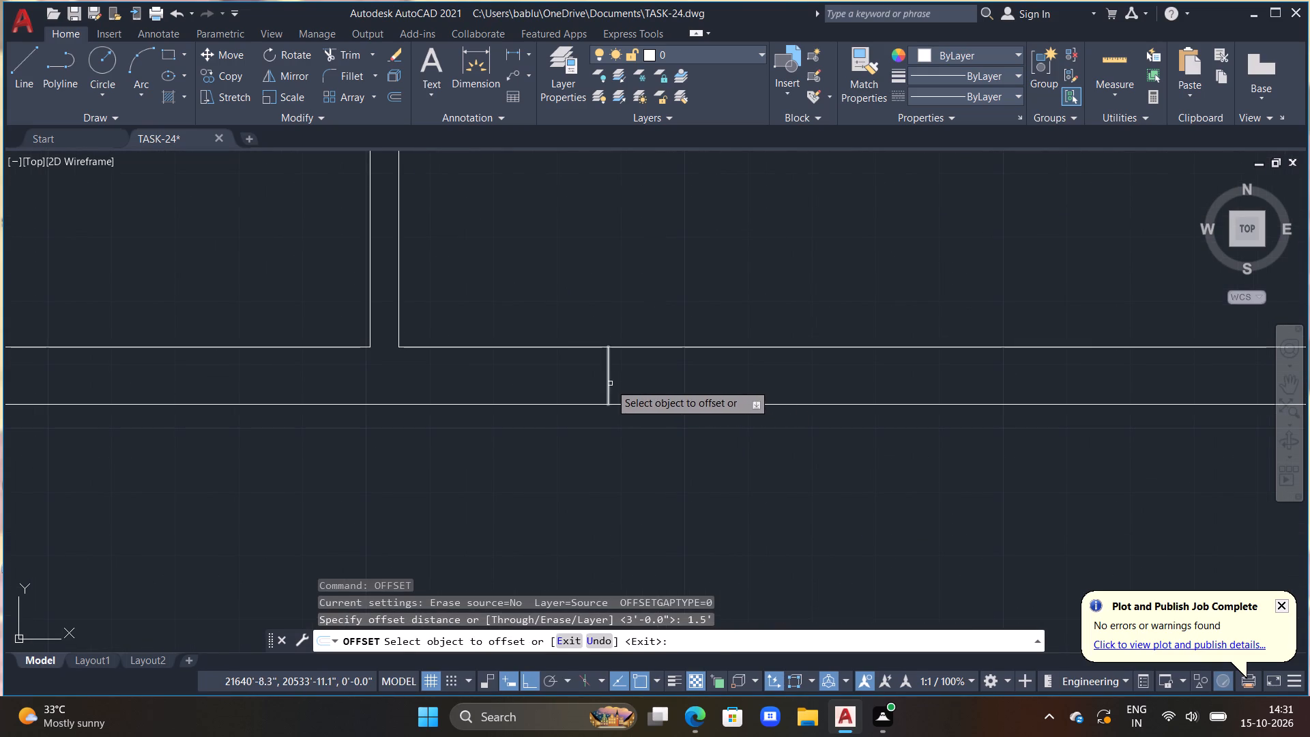
pyautogui.click(610, 384)
pyautogui.click(772, 379)
pyautogui.scroll(-4, 816, 393)
pyautogui.moveTo(845, 437); pyautogui.dragTo(763, 446, button='middle')
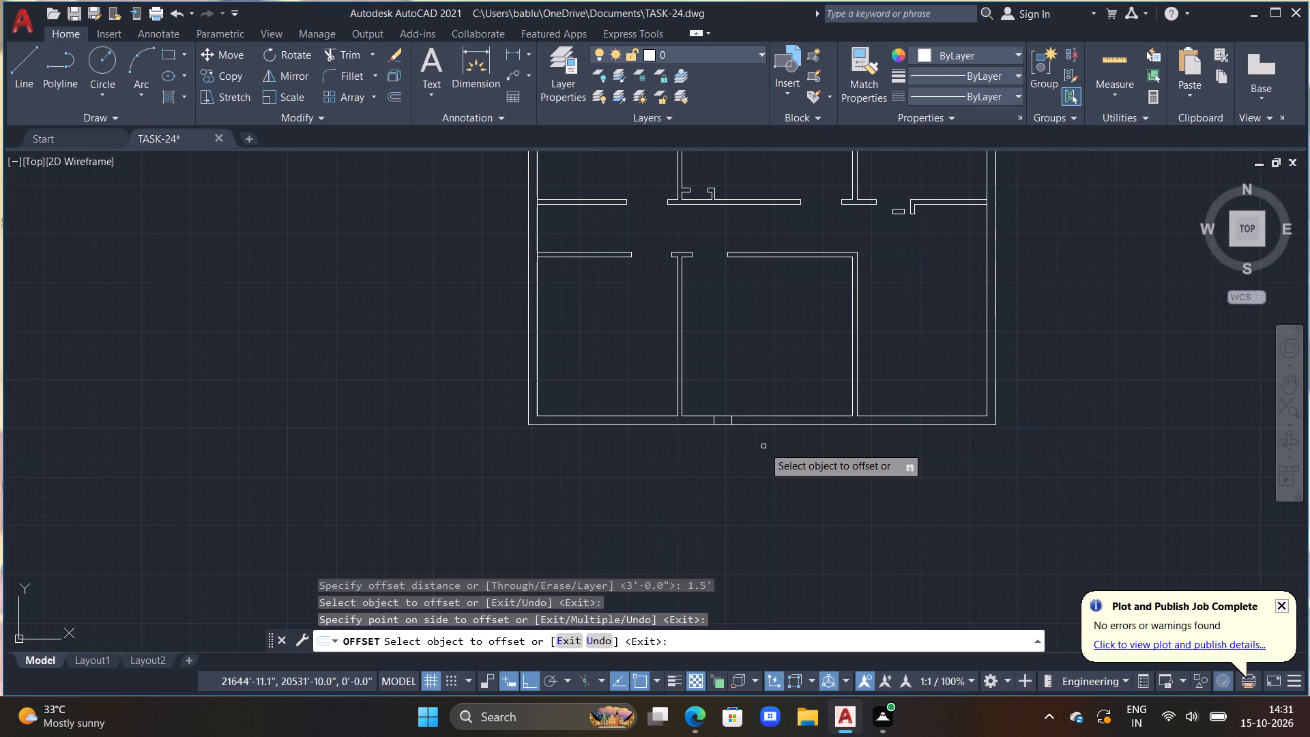
# Offset the second vertical line in the bottom outer wall 5' to the right.
pyautogui.scroll(3, 757, 438)
pyautogui.moveTo(641, 378); pyautogui.dragTo(818, 342)
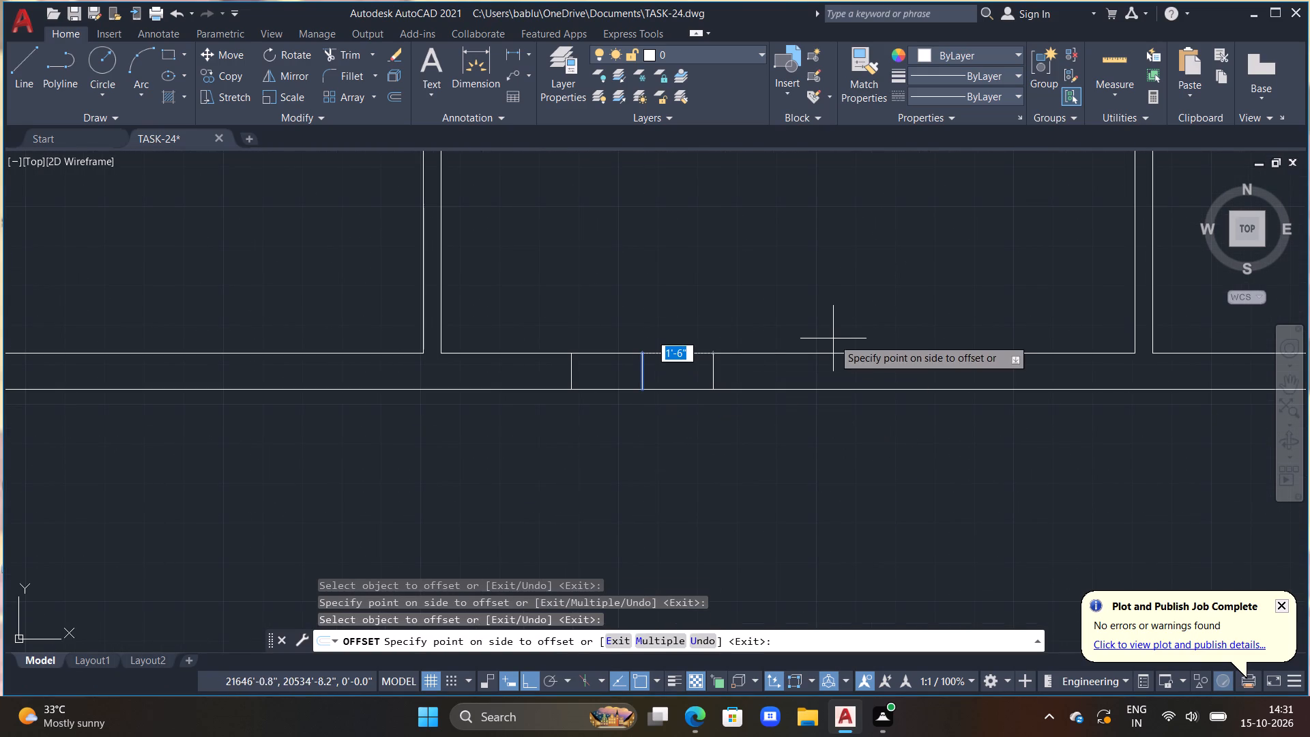
pyautogui.write("5'")
pyautogui.press('Return')
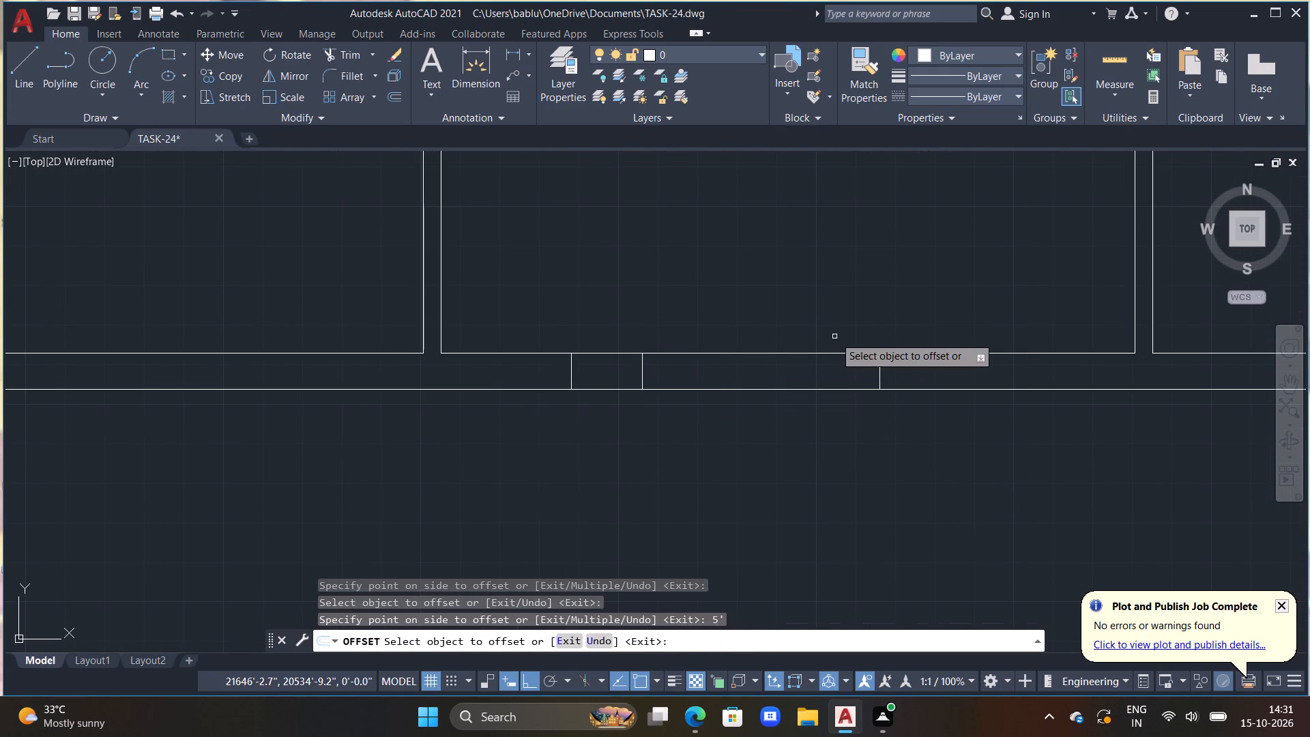
pyautogui.scroll(-3, 834, 336)
pyautogui.scroll(-1, 929, 372)
pyautogui.moveTo(930, 372); pyautogui.dragTo(851, 393, button='middle')
pyautogui.scroll(1, 888, 396)
pyautogui.moveTo(888, 396); pyautogui.dragTo(767, 334, button='middle')
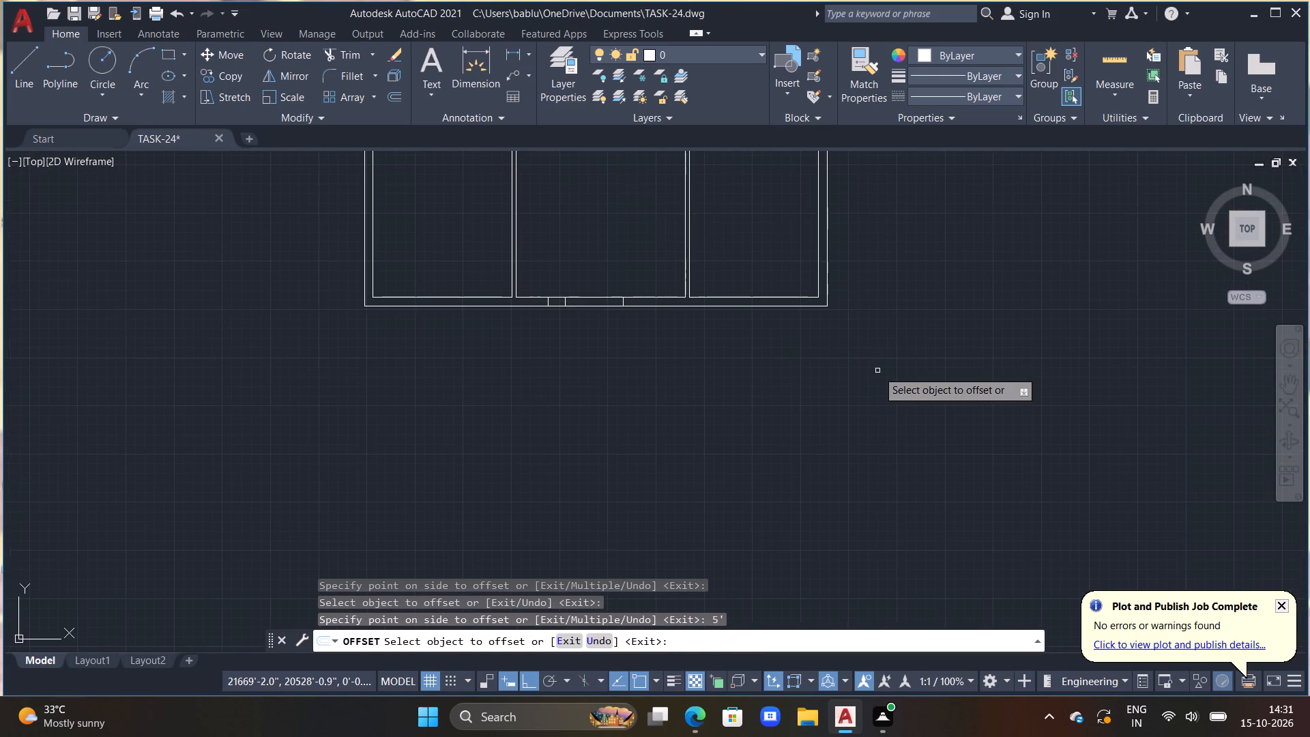
pyautogui.moveTo(873, 371); pyautogui.dragTo(832, 385, button='middle')
pyautogui.press('Escape')
pyautogui.press('Escape')
pyautogui.press('Escape')
# Offset the lower end line of the wall stub beside the right room's door opening 5' downward.
pyautogui.moveTo(789, 353); pyautogui.dragTo(819, 408, button='middle')
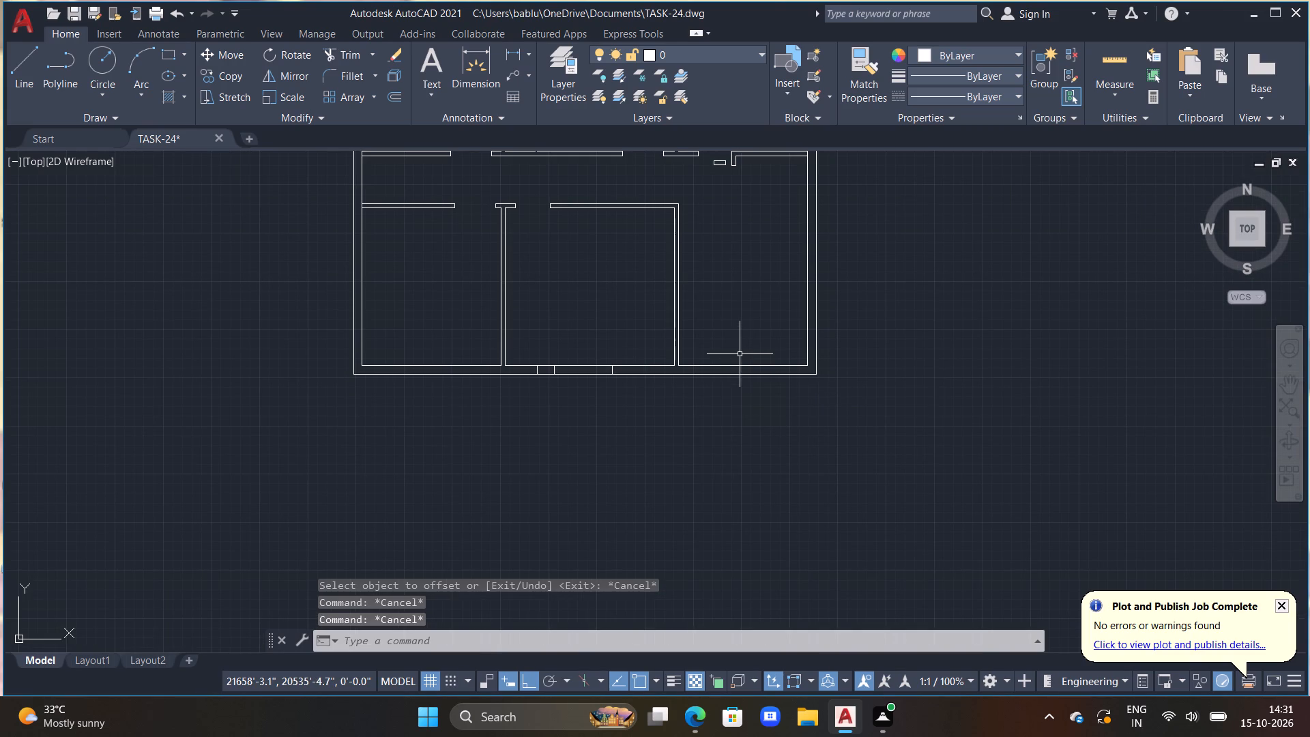
pyautogui.moveTo(708, 265); pyautogui.dragTo(571, 273, button='middle')
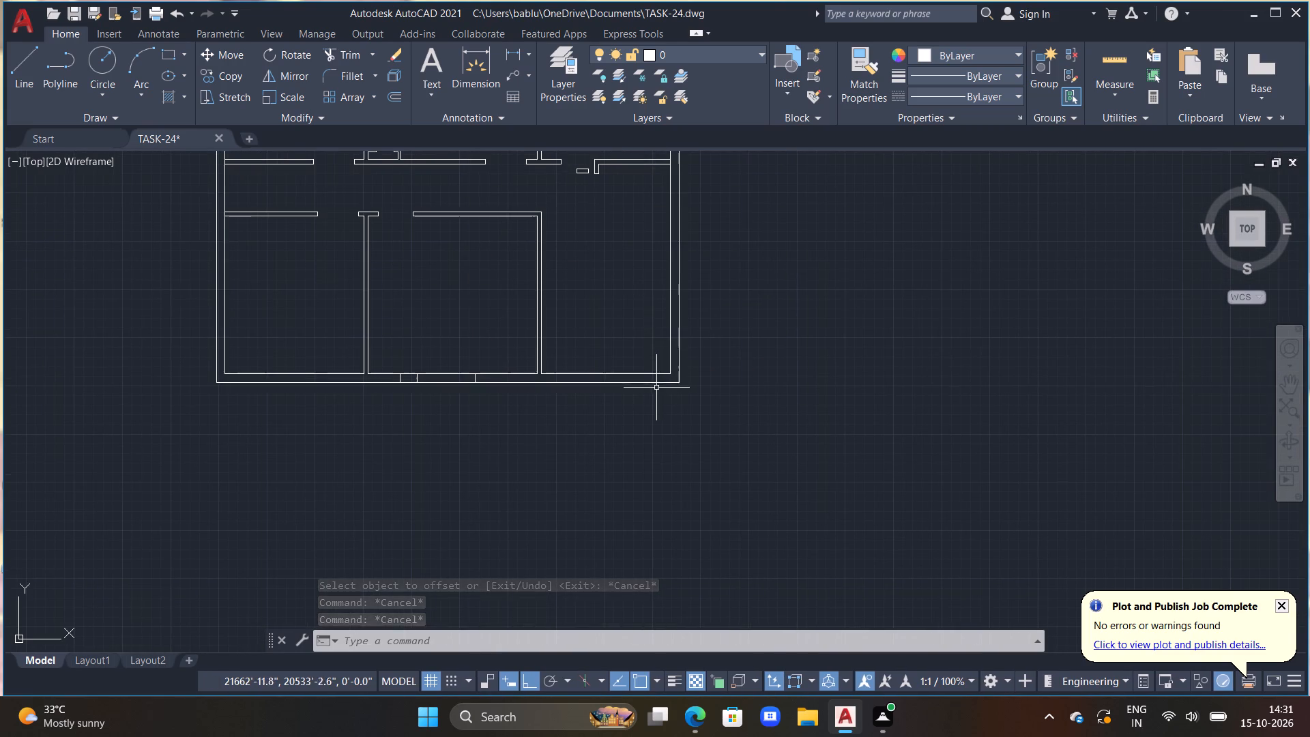
pyautogui.write('OFF')
pyautogui.press('space')
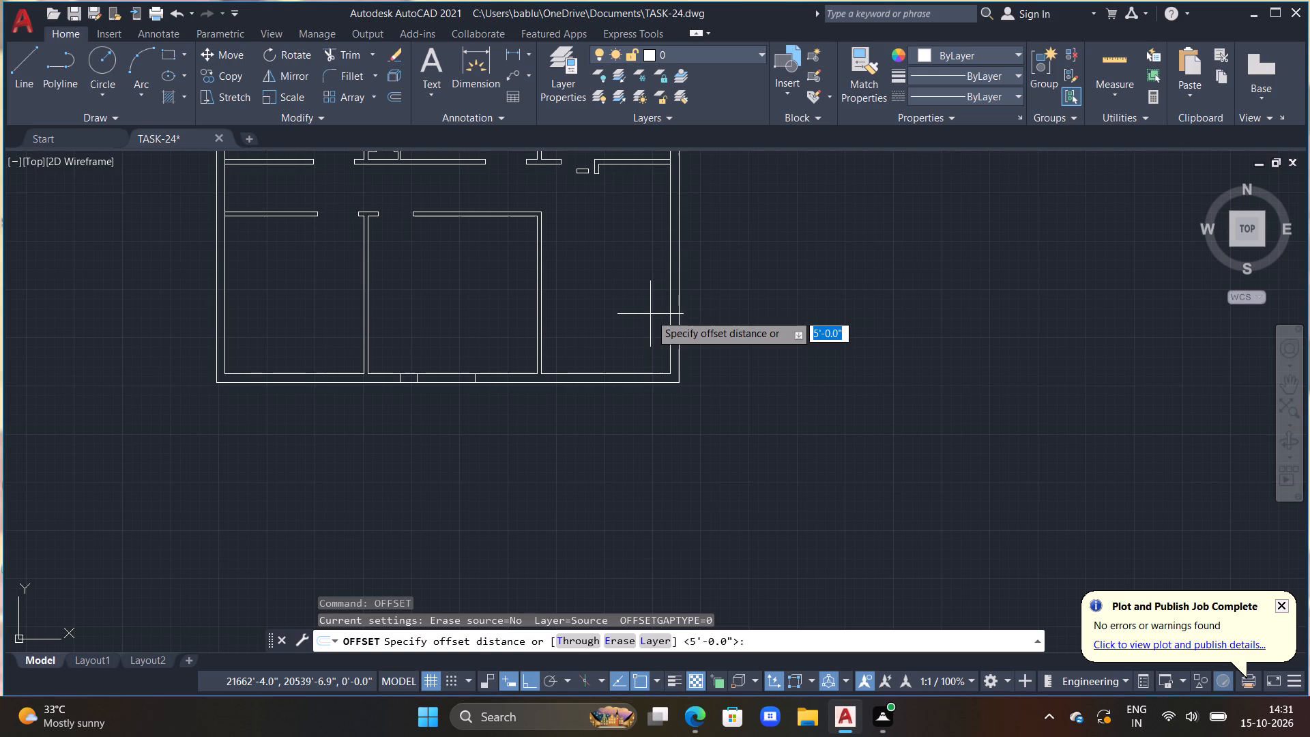
pyautogui.write("5'")
pyautogui.press('Return')
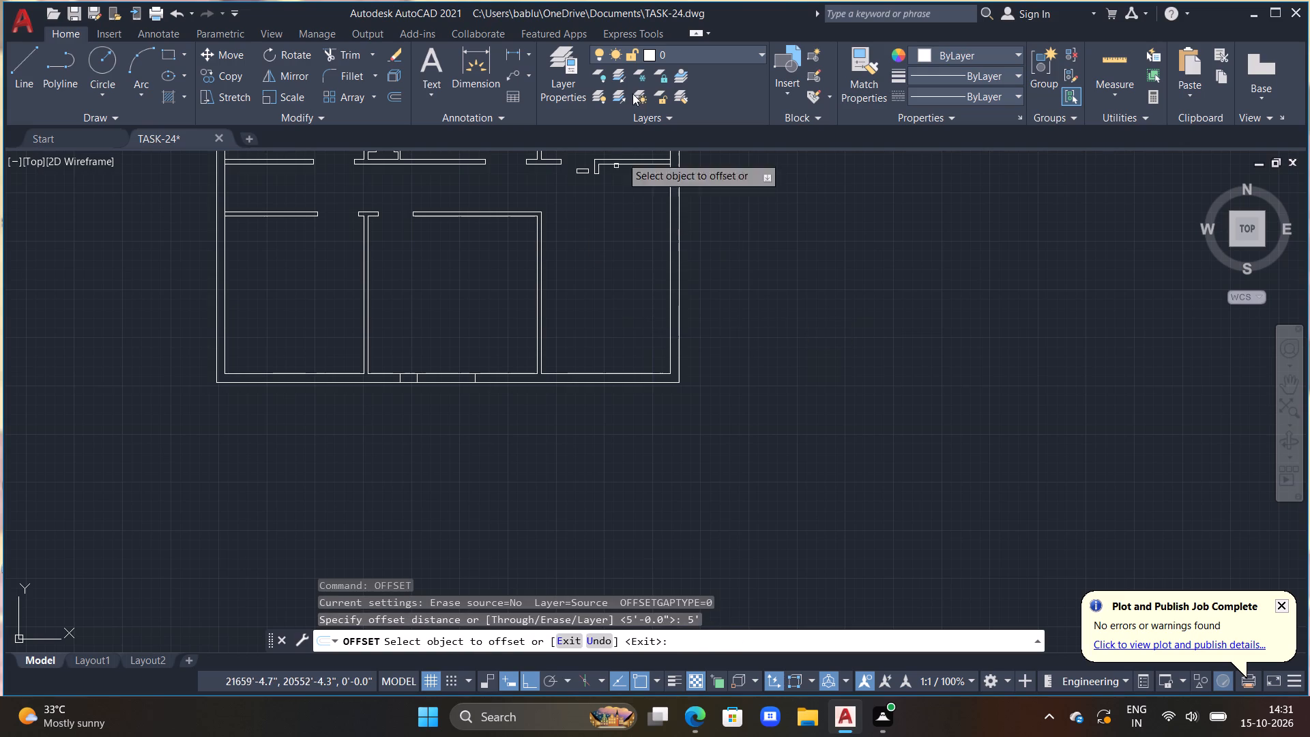
pyautogui.click(596, 173)
pyautogui.click(583, 293)
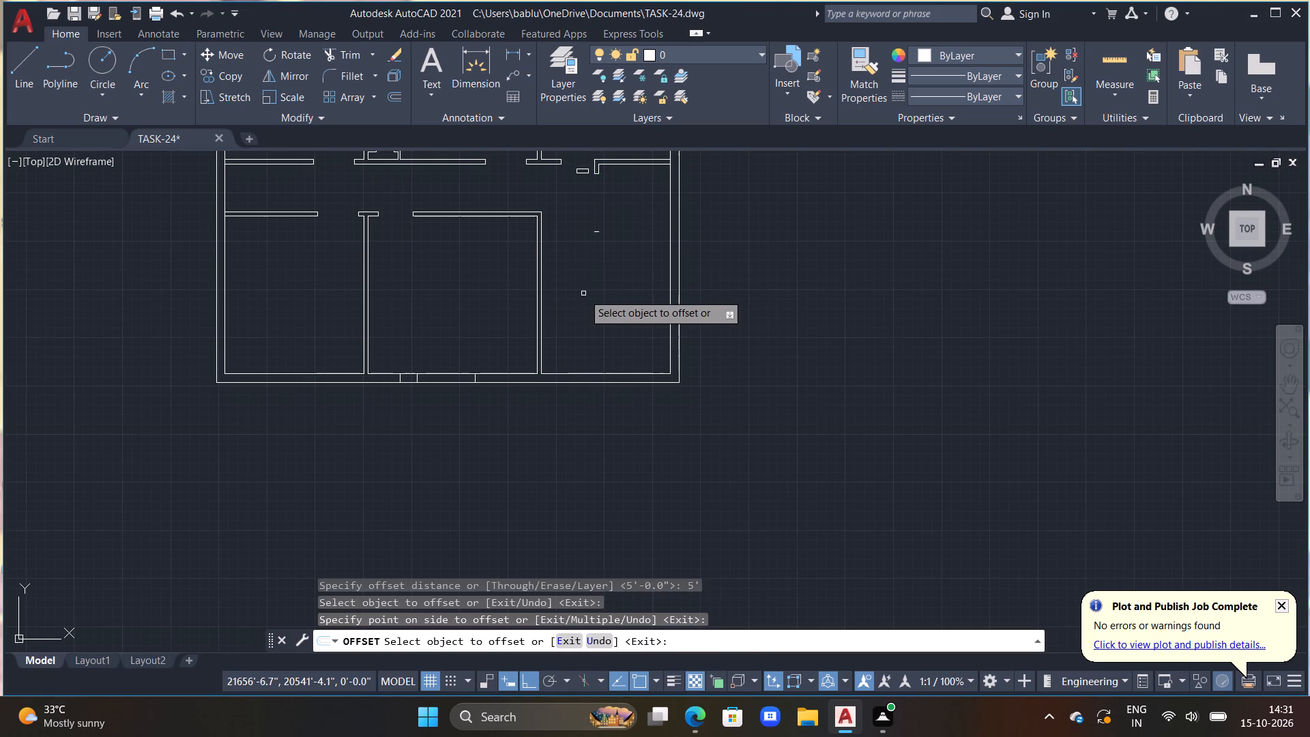
pyautogui.scroll(3, 589, 254)
pyautogui.scroll(-2, 598, 207)
pyautogui.moveTo(598, 210); pyautogui.dragTo(598, 322, button='middle')
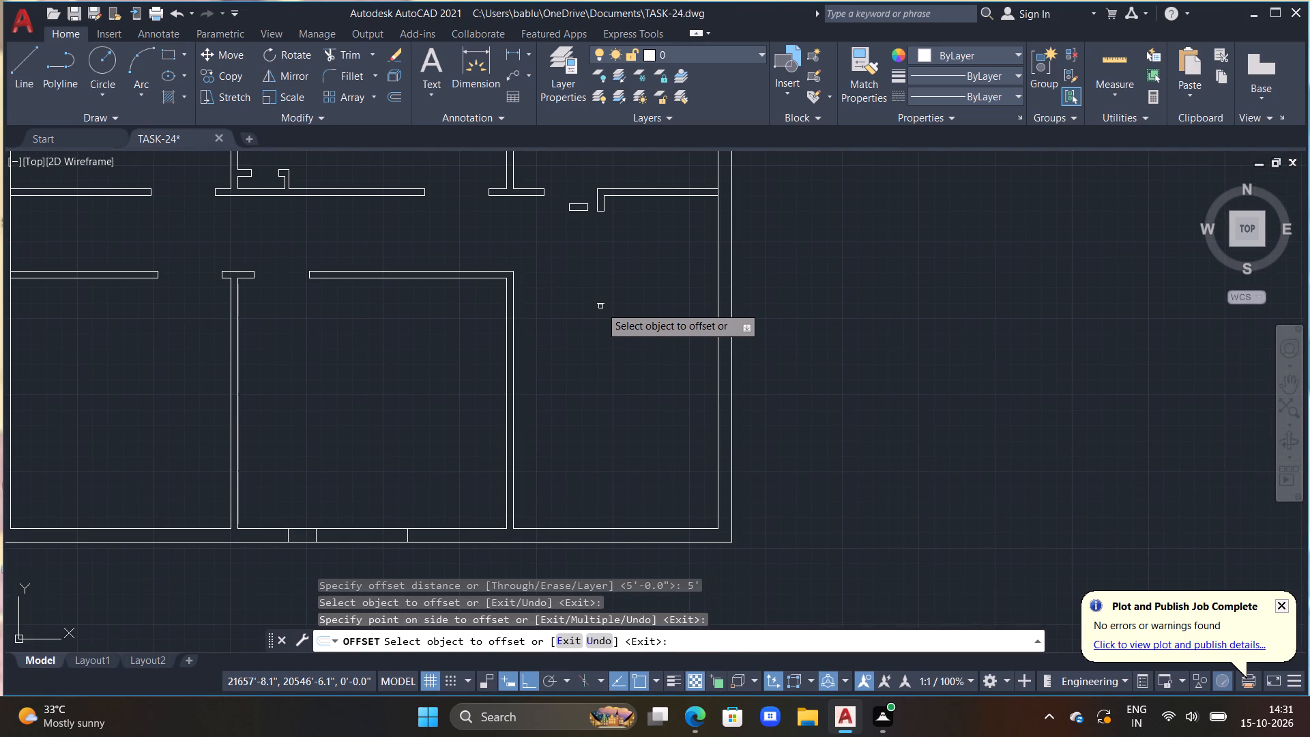
# Offset the new short horizontal line 4.5" downward to give the second face of a partition.
pyautogui.click(600, 306)
pyautogui.moveTo(601, 304); pyautogui.dragTo(599, 331)
pyautogui.write('4.5"')
pyautogui.press('Return')
pyautogui.press('Escape')
# Extend both short horizontal lines to the right outer wall's inner face and across the right partition to its left line.
pyautogui.write('EX')
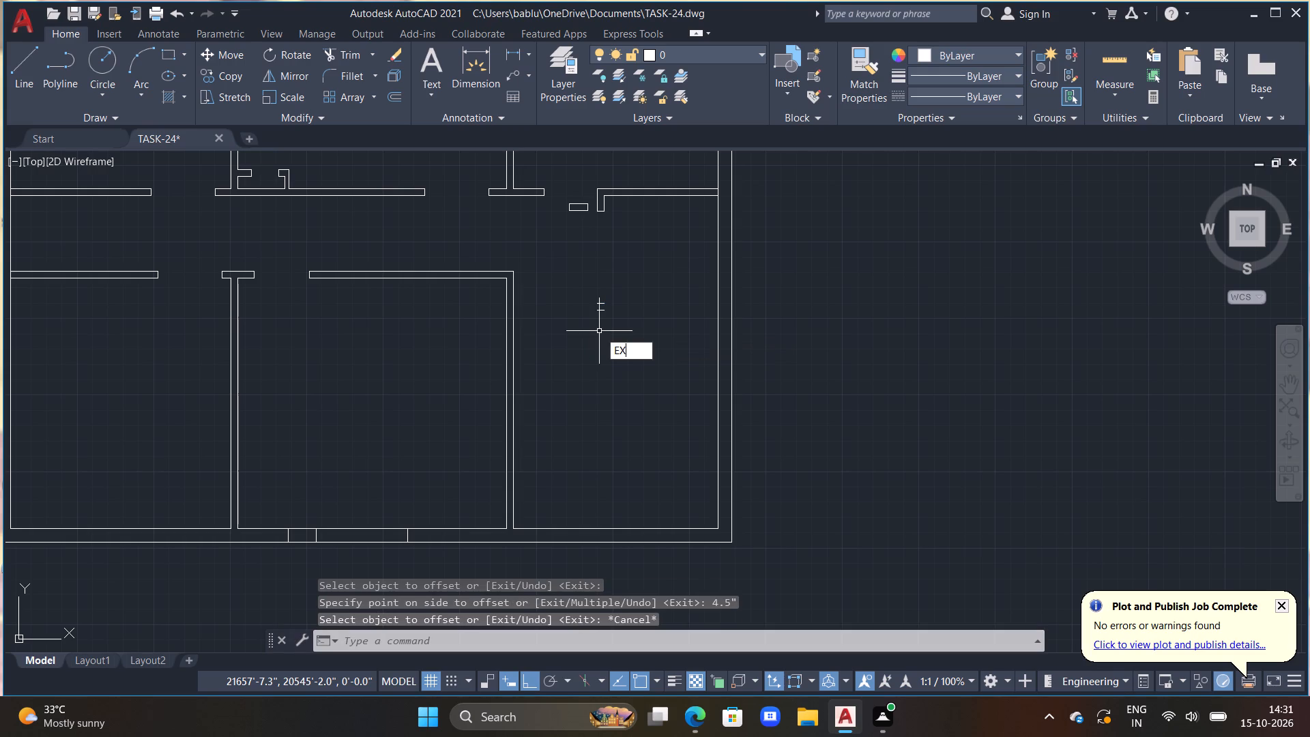
pyautogui.press('space')
pyautogui.click(597, 312)
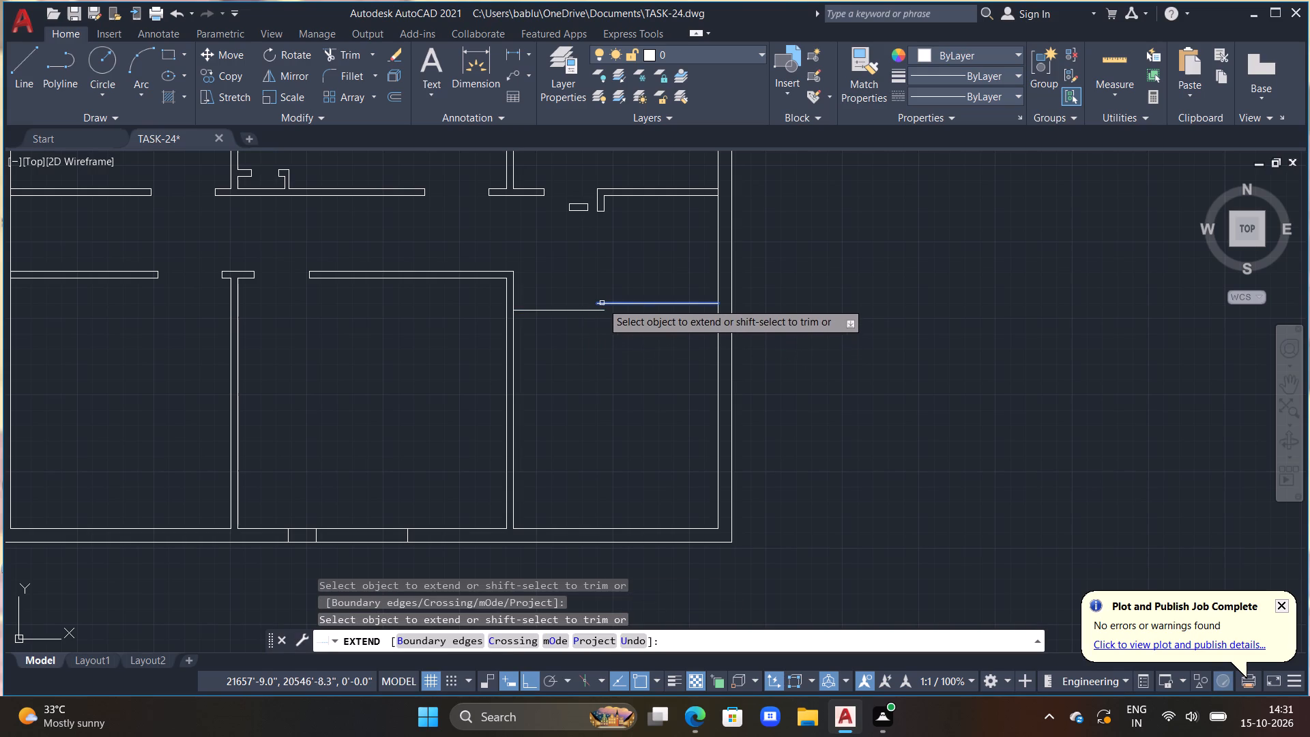
pyautogui.click(602, 302)
pyautogui.click(602, 313)
pyautogui.click(602, 304)
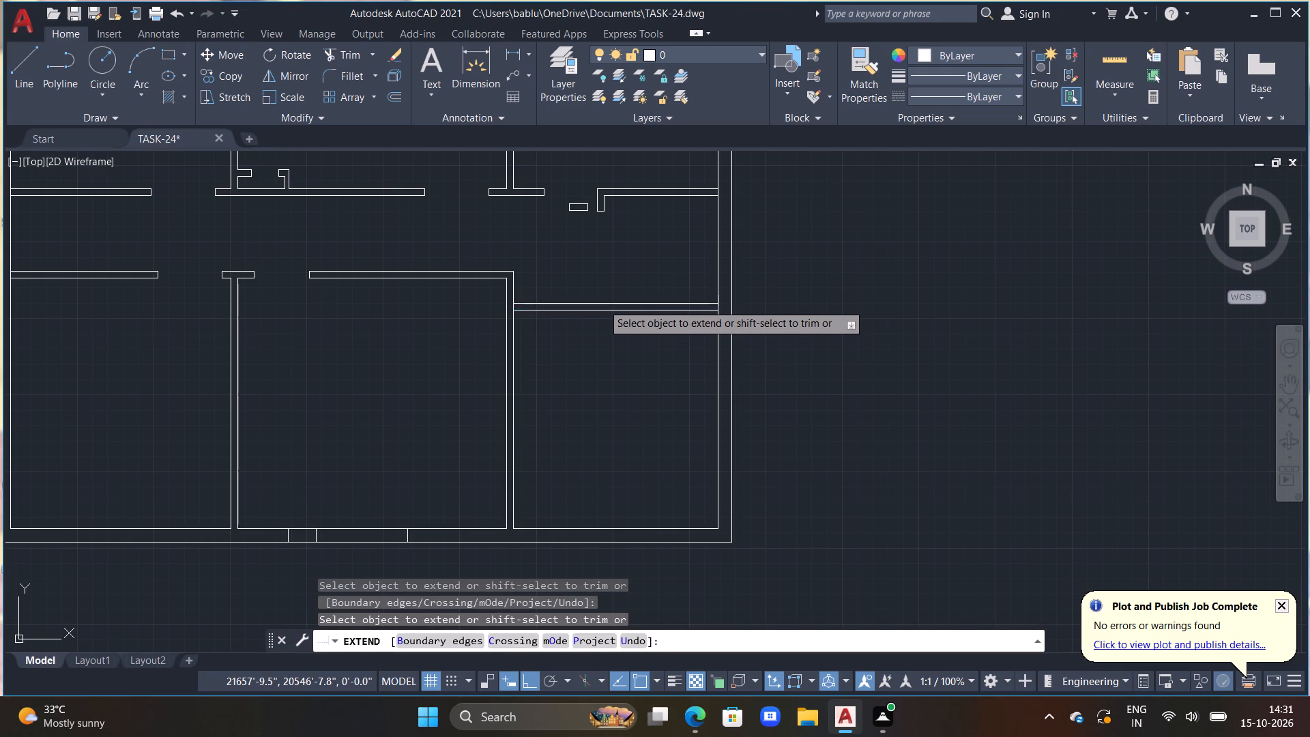
pyautogui.click(550, 304)
pyautogui.click(548, 309)
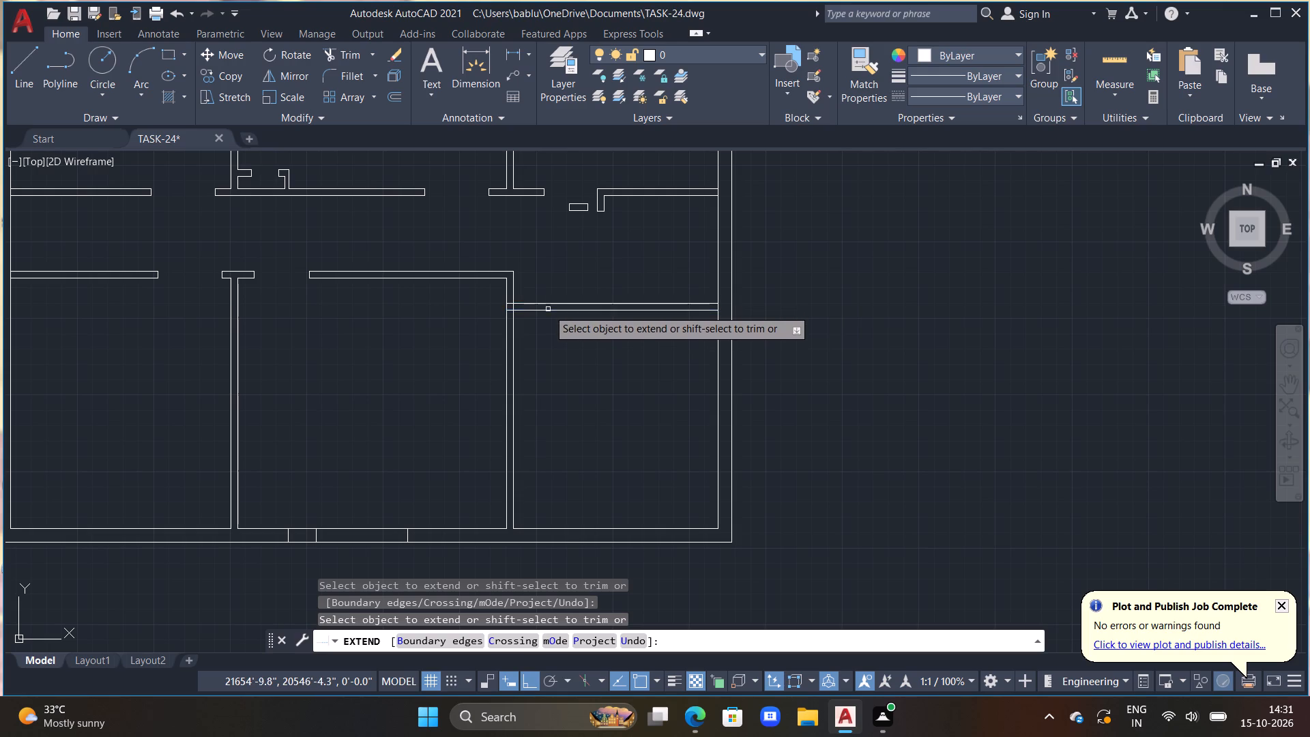
# Extend both horizontal partition lines in the right room to the right outer wall's outer face.
pyautogui.click(703, 315)
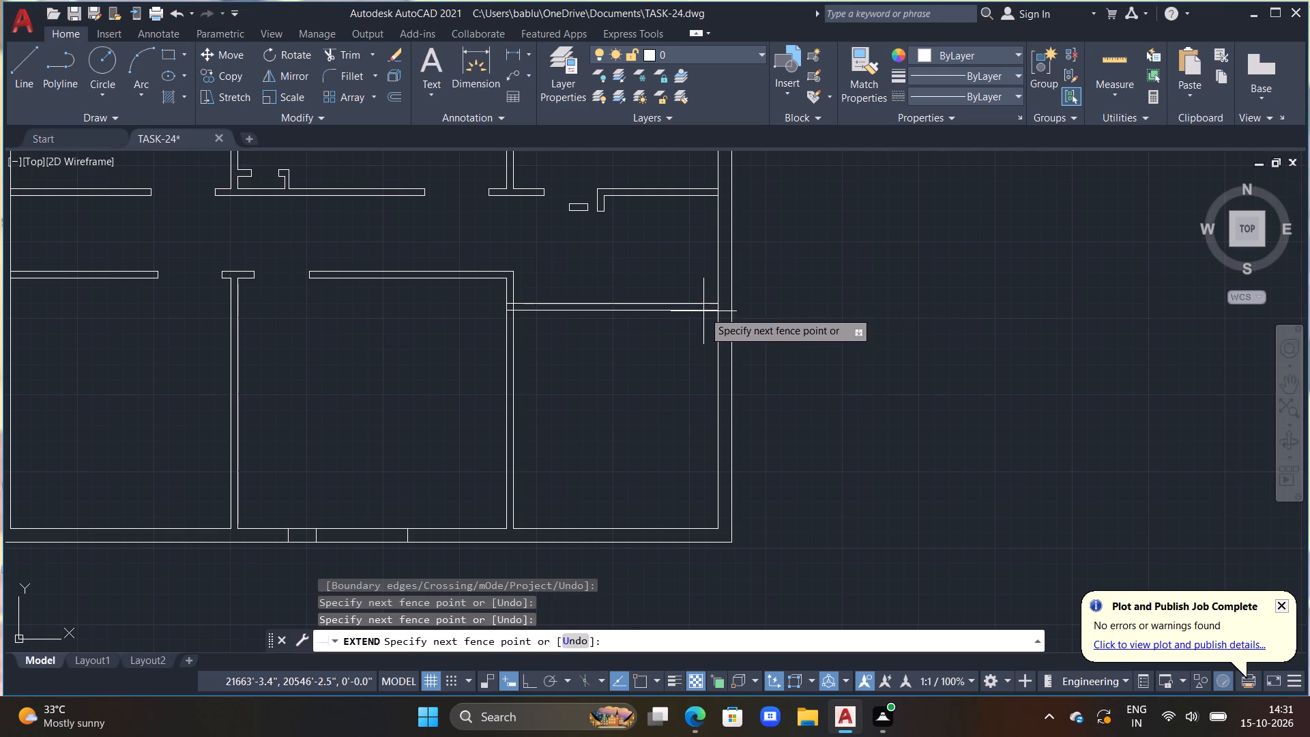
pyautogui.click(703, 310)
pyautogui.click(703, 309)
pyautogui.click(703, 305)
# Extend the inner bottom and inner right wall lines to the outer wall lines at the plan's bottom-right corner.
pyautogui.scroll(-1, 678, 341)
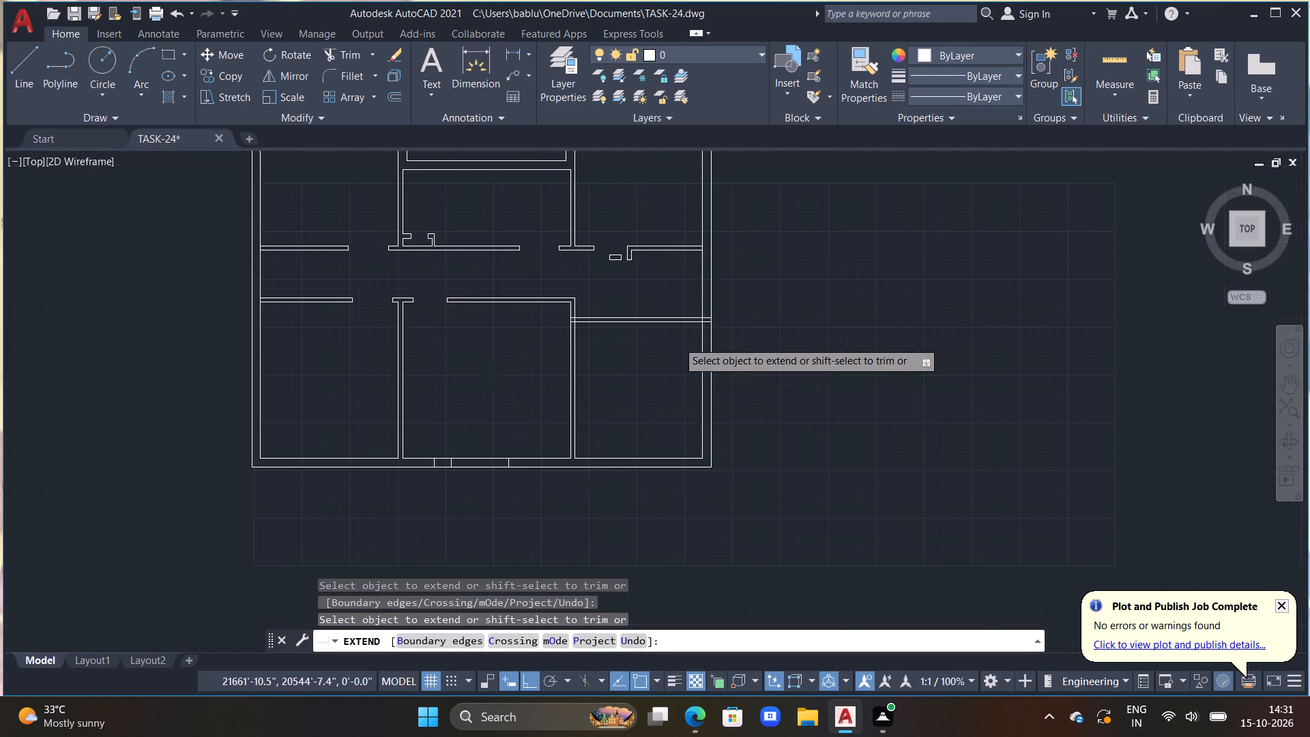
pyautogui.moveTo(678, 347); pyautogui.dragTo(658, 307, button='middle')
pyautogui.moveTo(669, 330); pyautogui.dragTo(643, 224, button='middle')
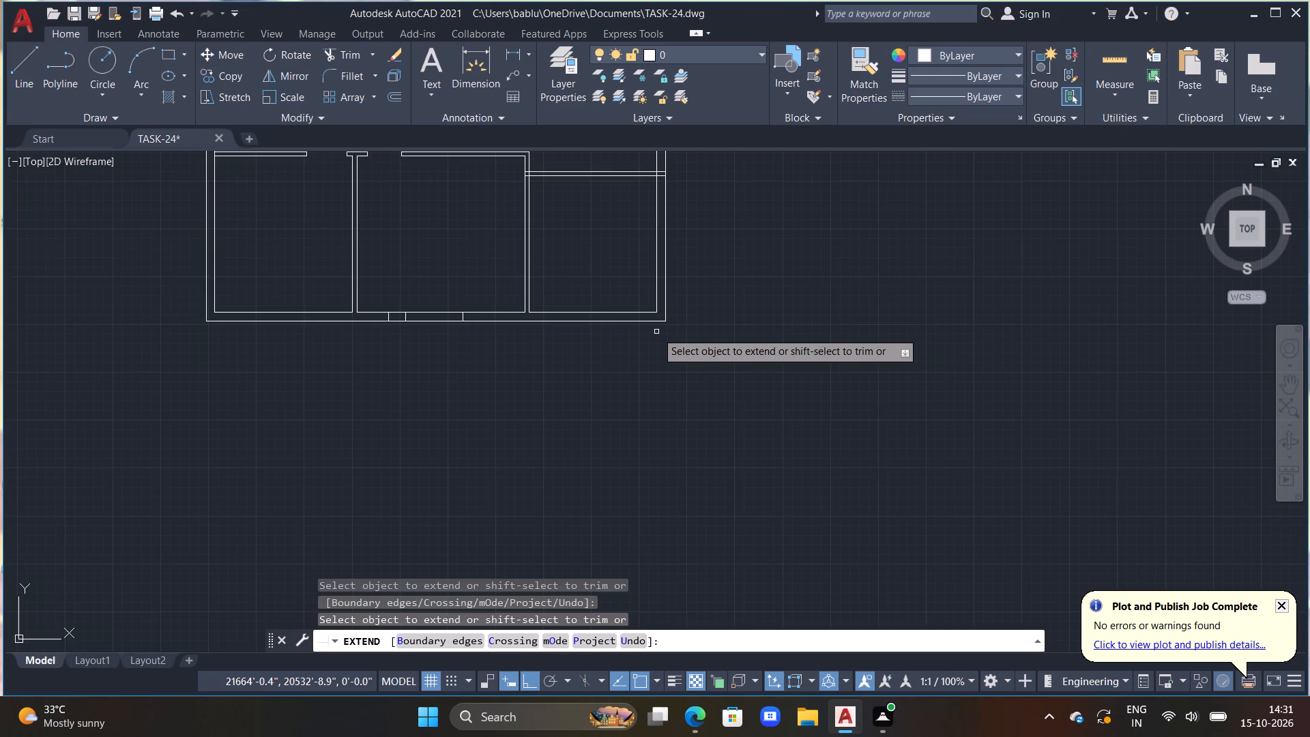
pyautogui.scroll(3, 656, 332)
pyautogui.scroll(-2, 644, 295)
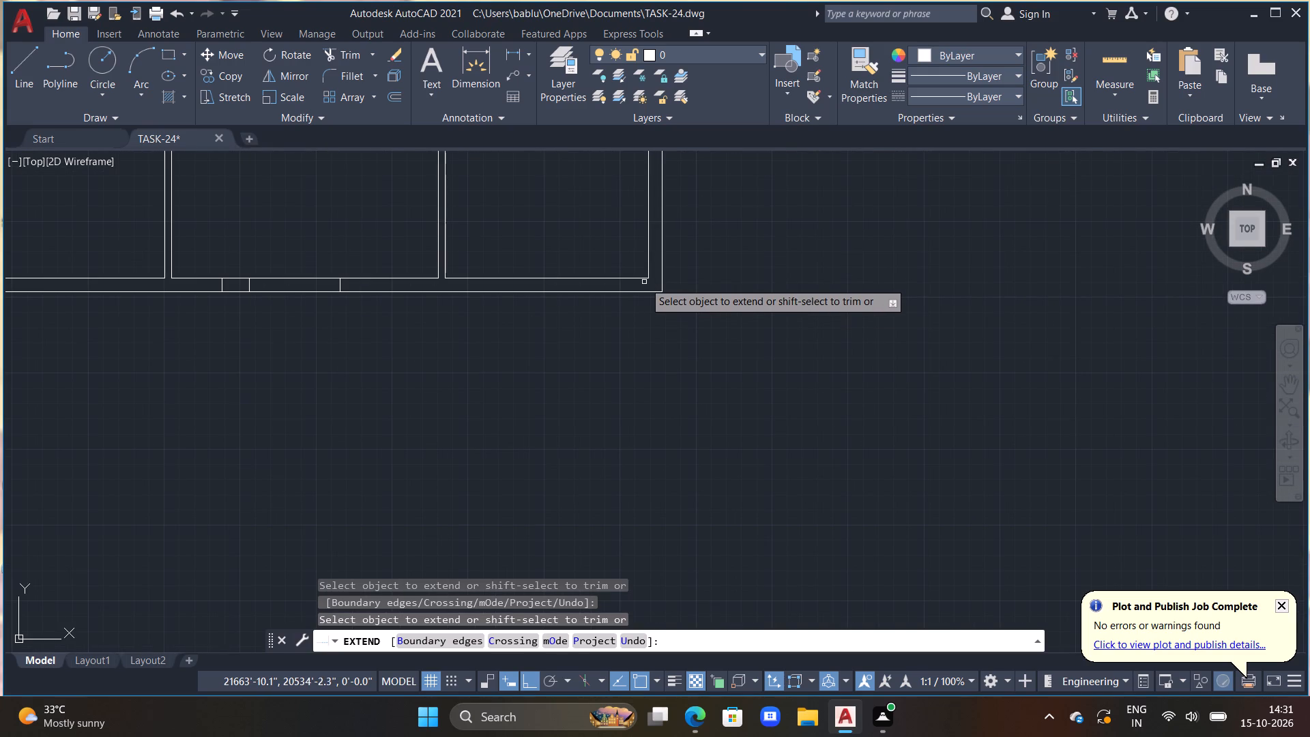
pyautogui.click(641, 278)
pyautogui.click(649, 258)
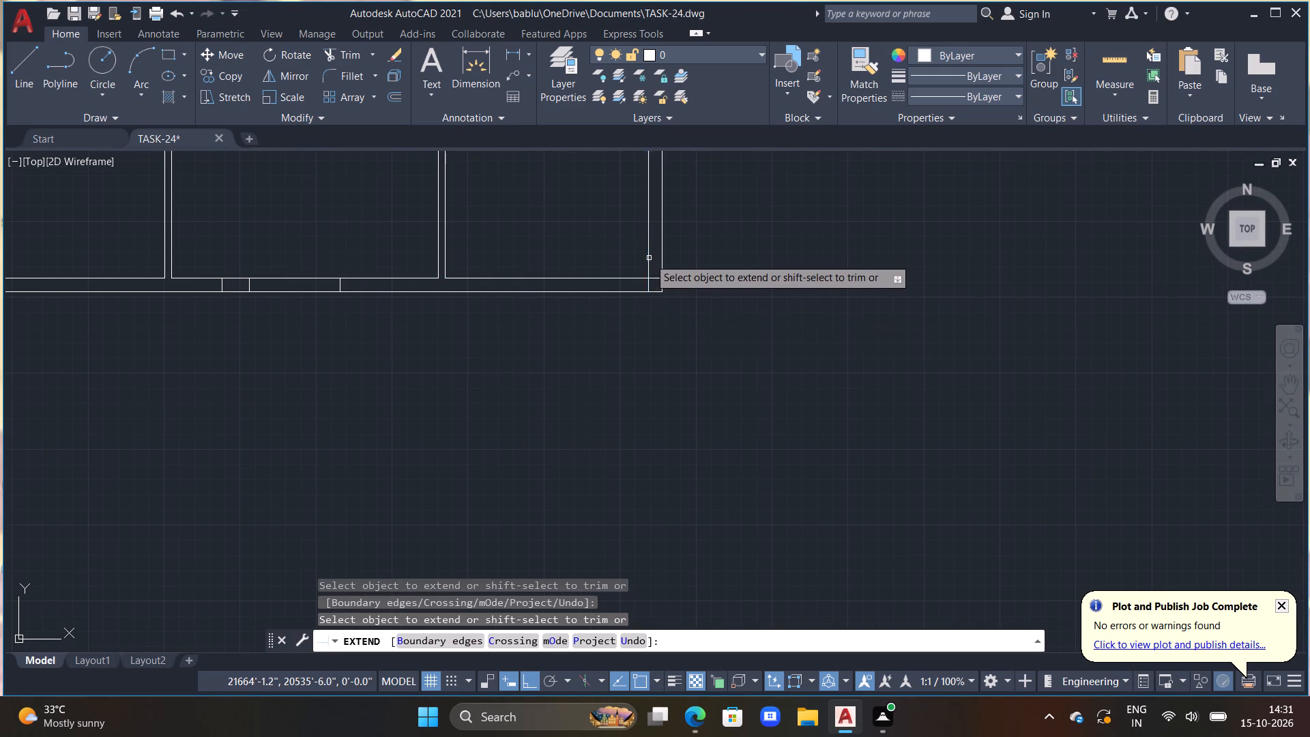
pyautogui.press('Escape')
pyautogui.scroll(-4, 649, 267)
pyautogui.press('Escape')
pyautogui.press('Escape')
# Offset the right room's left partition line 9' to the right.
pyautogui.scroll(3, 635, 211)
pyautogui.moveTo(645, 353); pyautogui.dragTo(626, 306, button='middle')
pyautogui.scroll(1, 684, 364)
pyautogui.middleClick(684, 364)
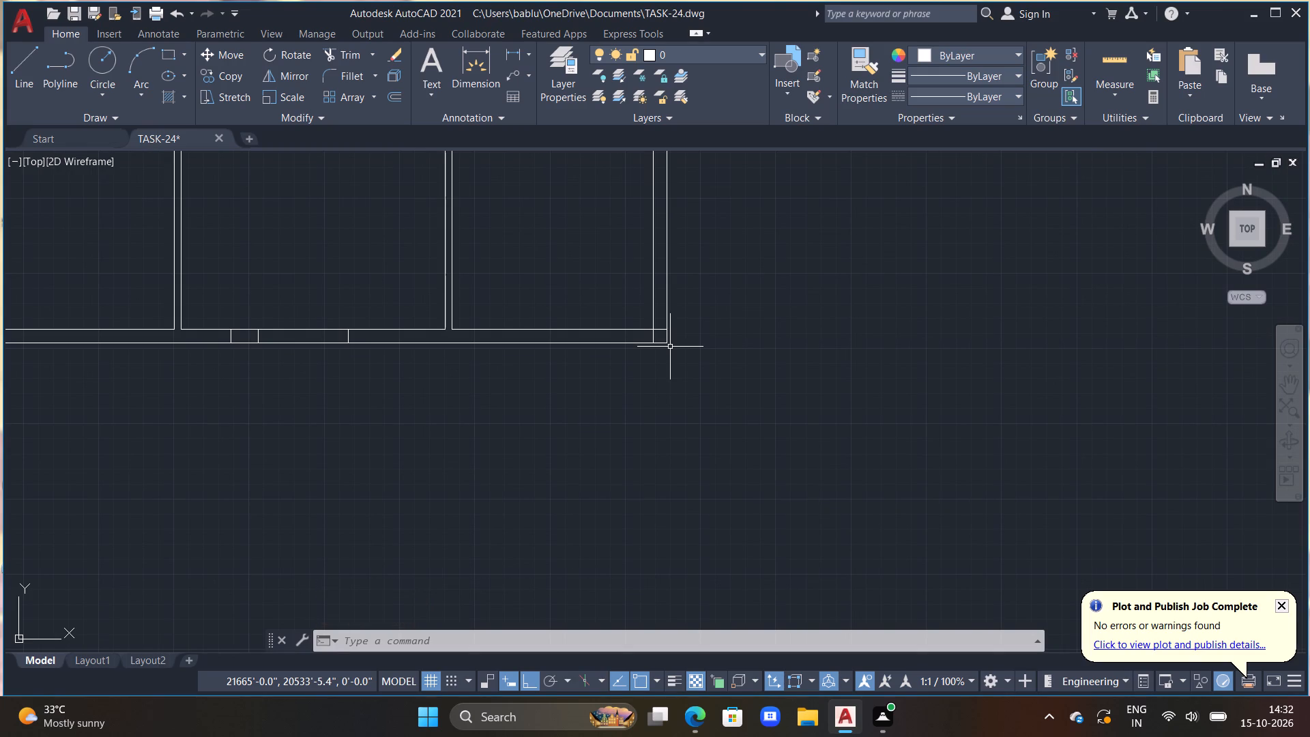
pyautogui.write('OFF')
pyautogui.press('space')
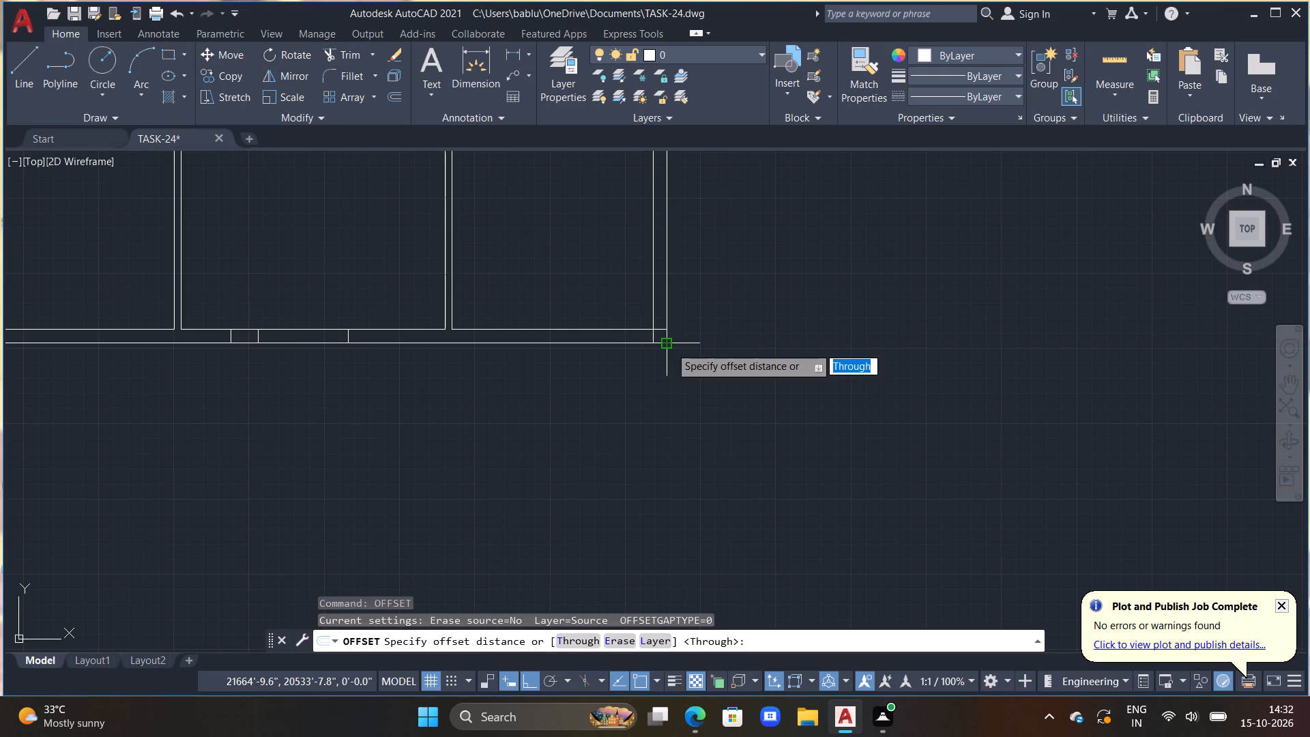
pyautogui.write("9'")
pyautogui.press('Return')
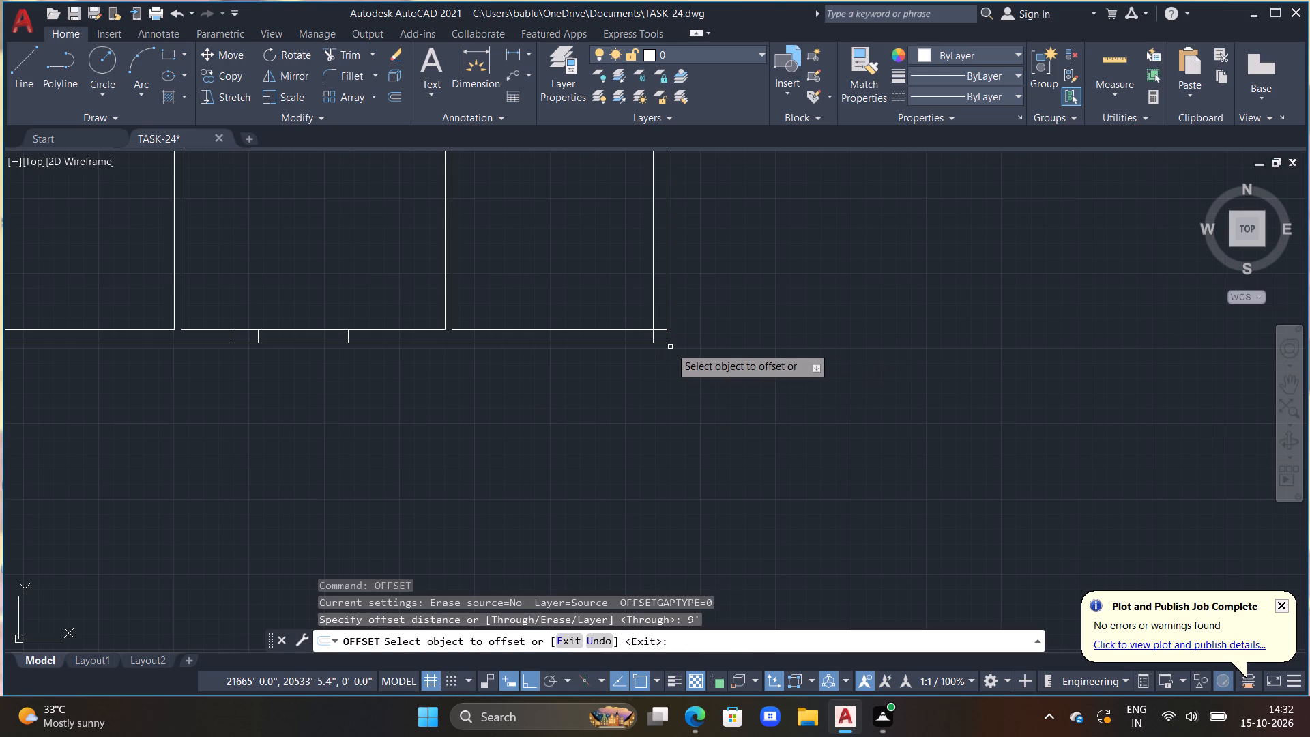
pyautogui.scroll(-2, 549, 340)
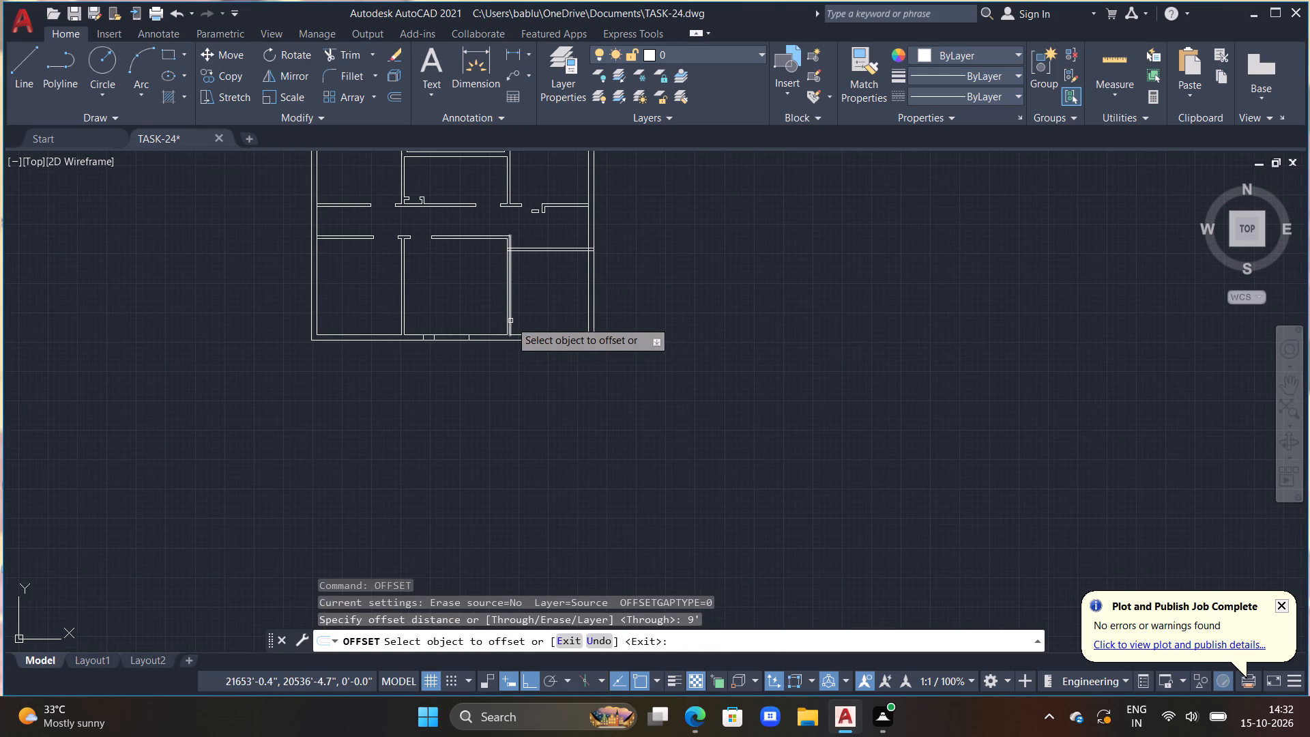
pyautogui.moveTo(510, 321); pyautogui.dragTo(529, 323)
pyautogui.click(568, 325)
# Offset the new vertical line 4.5" to the left to give the second partition face.
pyautogui.scroll(3, 568, 325)
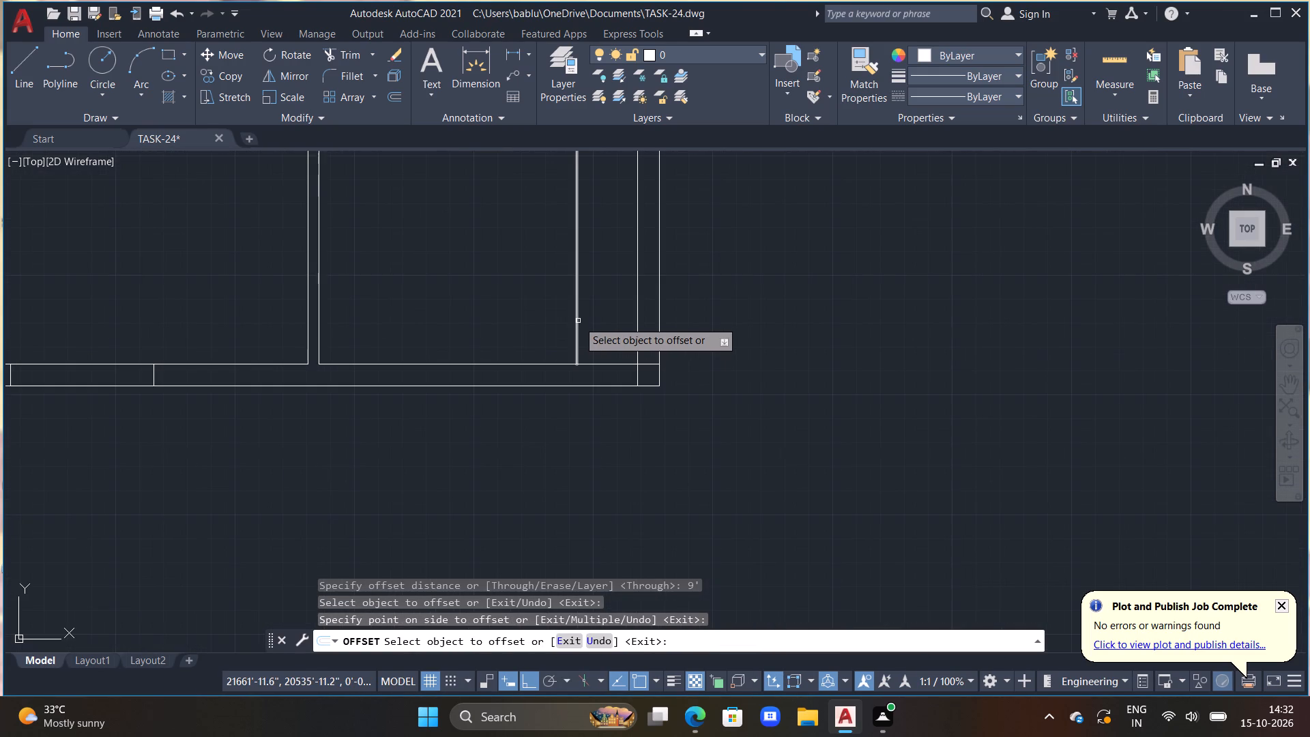
pyautogui.scroll(-1, 604, 313)
pyautogui.moveTo(606, 311); pyautogui.dragTo(557, 349, button='middle')
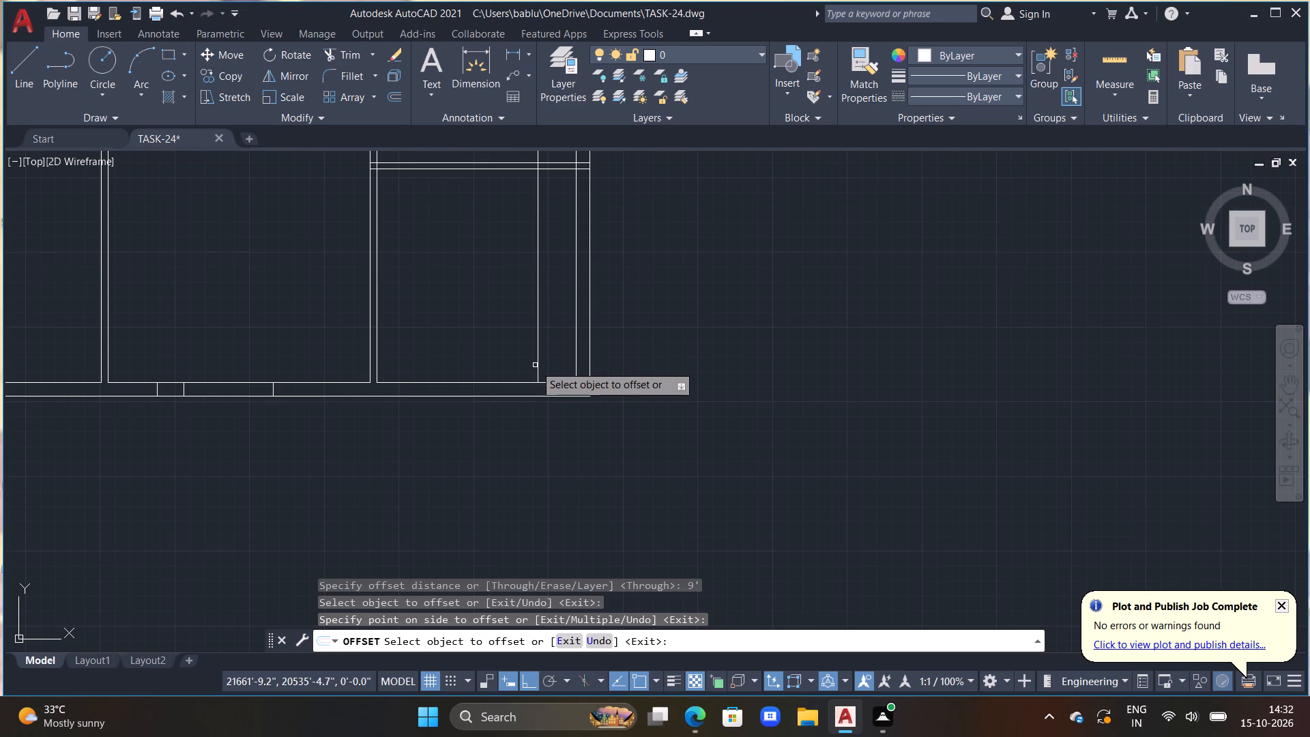
pyautogui.click(536, 364)
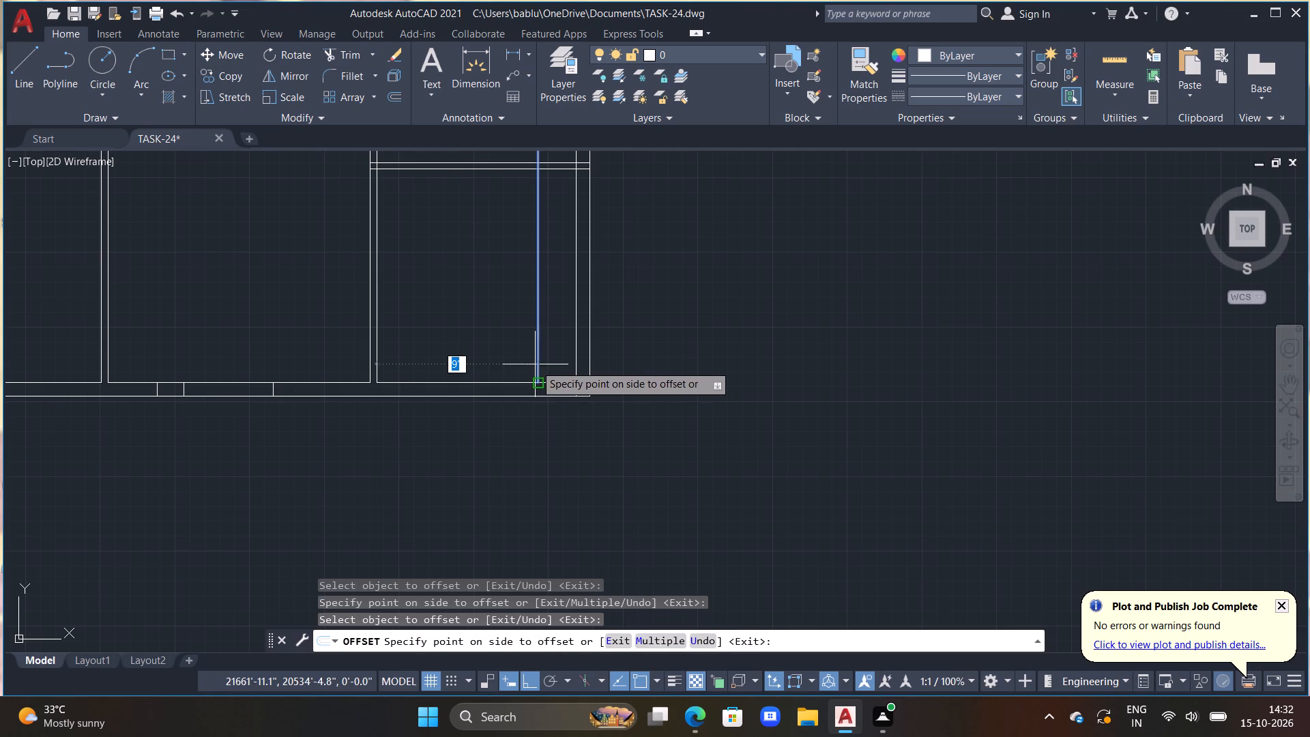
pyautogui.write('4.5"')
pyautogui.press('Return')
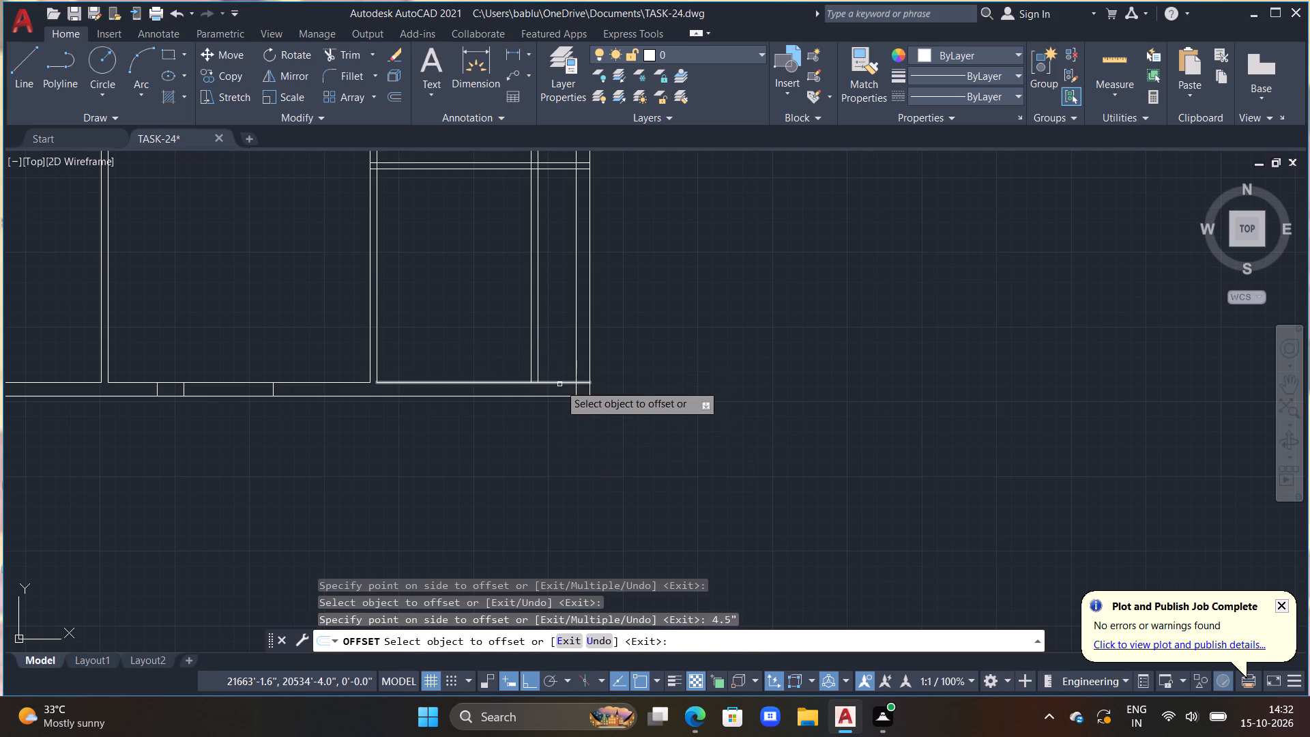
# Offset the right room's bottom inner wall line 4' upward.
pyautogui.moveTo(559, 384); pyautogui.dragTo(559, 353)
pyautogui.write("4'")
pyautogui.press('Return')
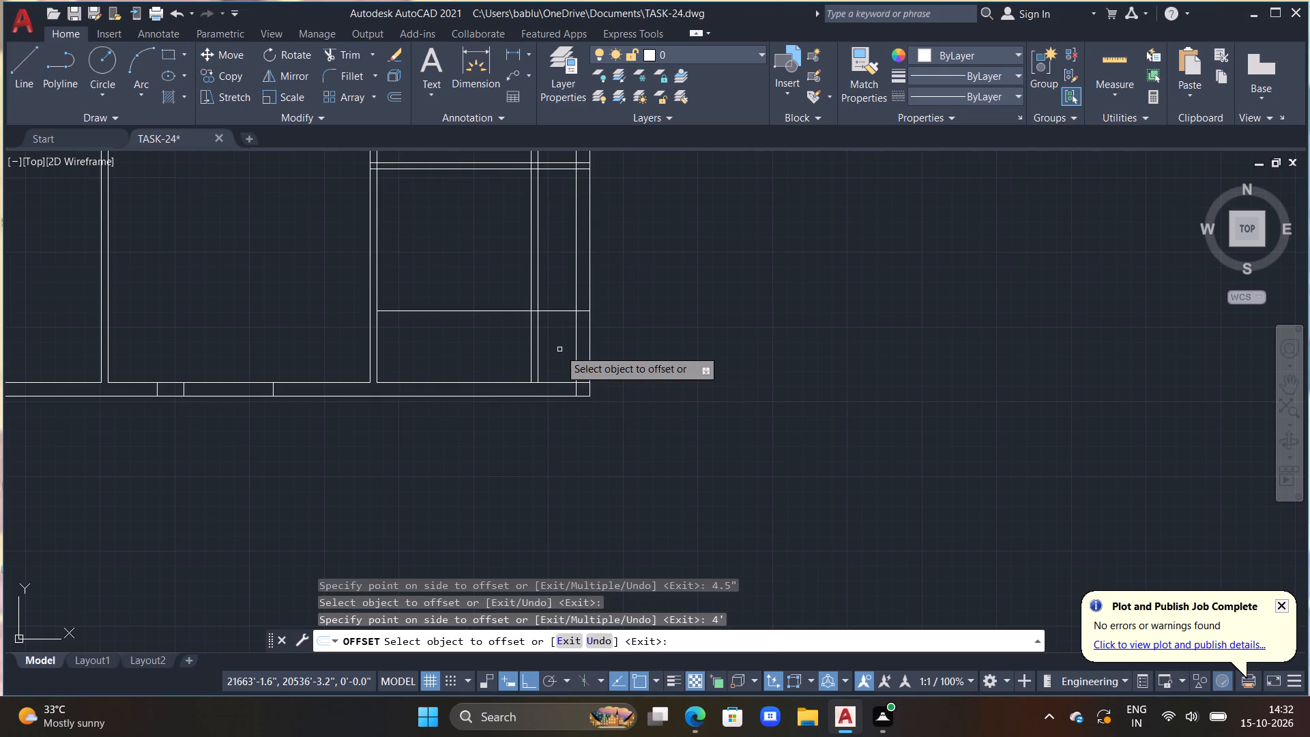
# Offset the new horizontal line 4.5" downward to give the second partition face.
pyautogui.click(557, 312)
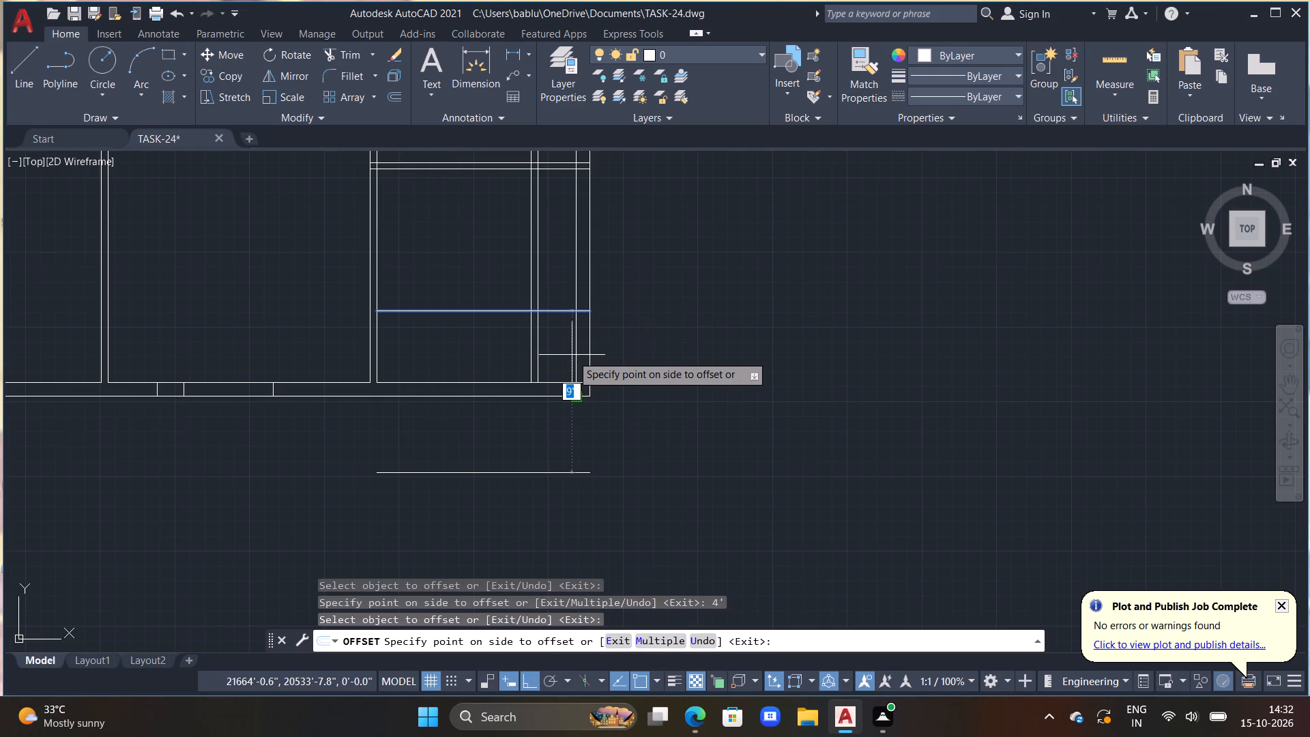
pyautogui.write('4.5"')
pyautogui.press('Return')
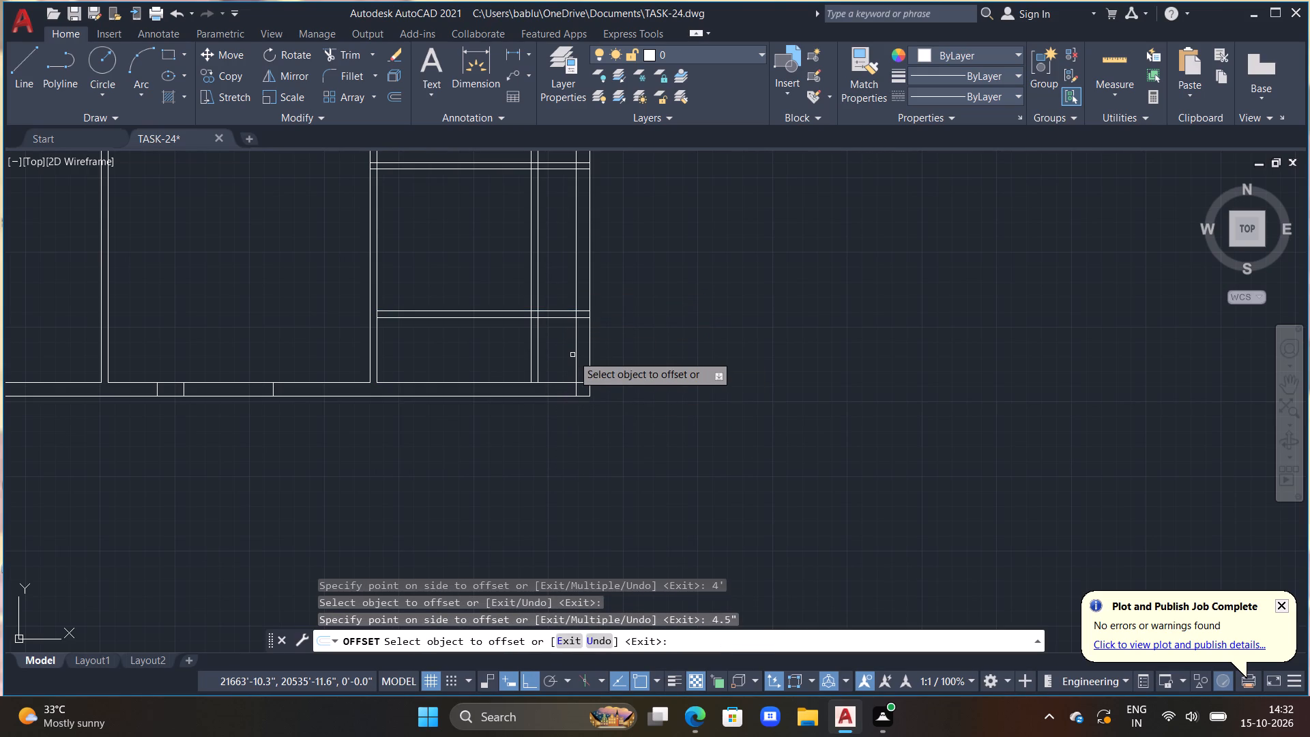
pyautogui.press('Escape')
# Trim the lower horizontal partition's junction with the right outer wall, removing its overrun and the inner wall line between its faces.
pyautogui.write('TR')
pyautogui.press('space')
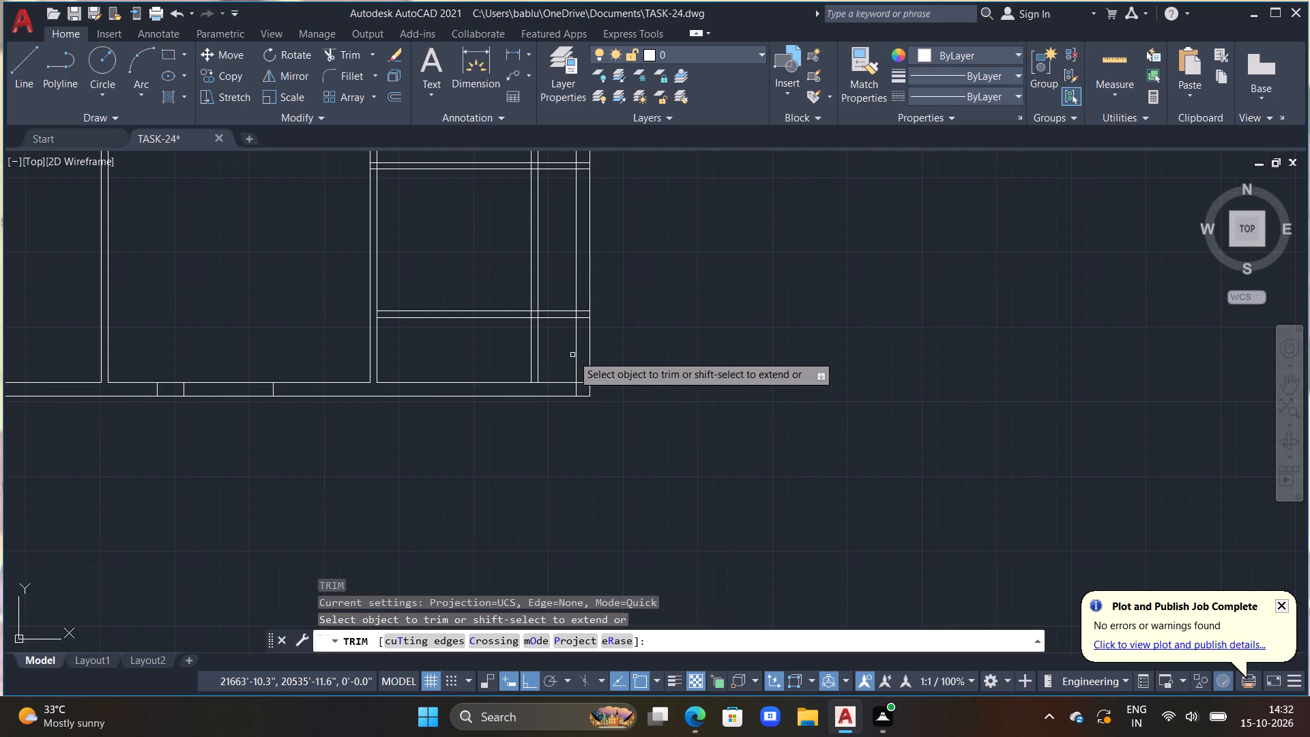
pyautogui.scroll(2, 589, 373)
pyautogui.moveTo(608, 332); pyautogui.dragTo(680, 428, button='middle')
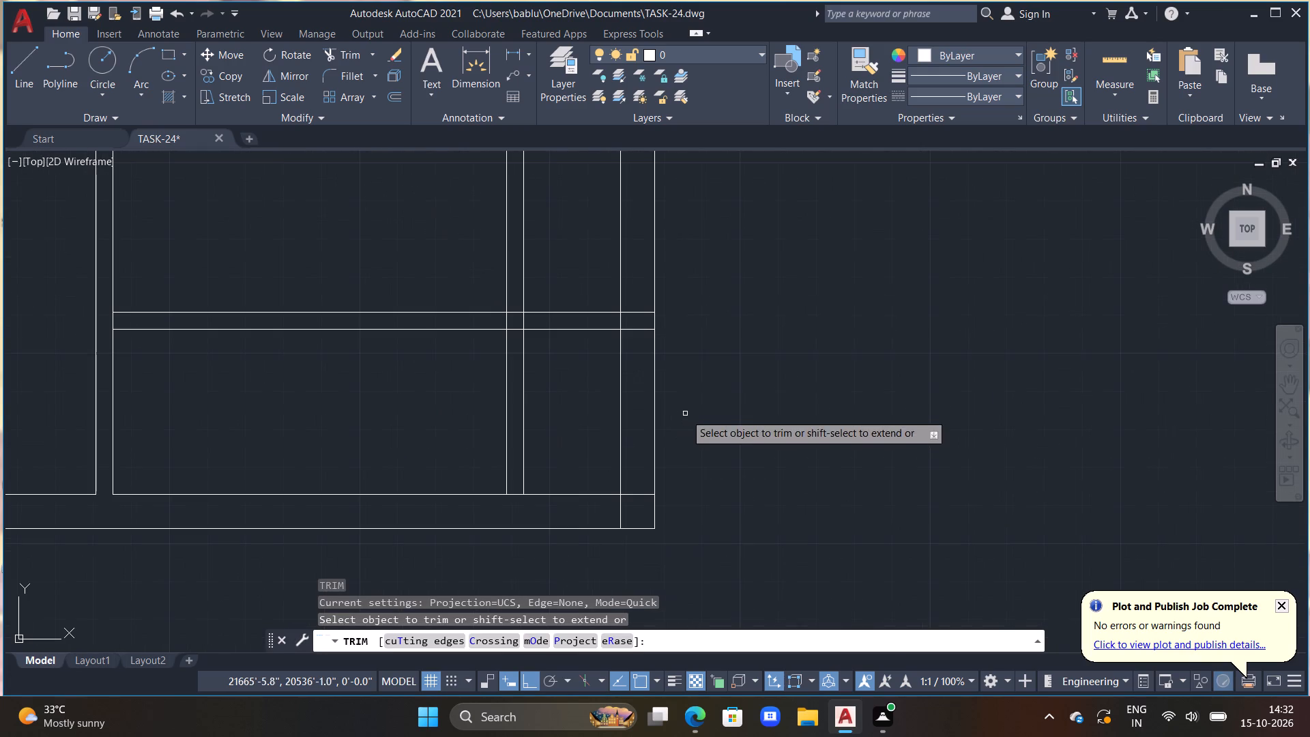
pyautogui.click(648, 309)
pyautogui.click(620, 320)
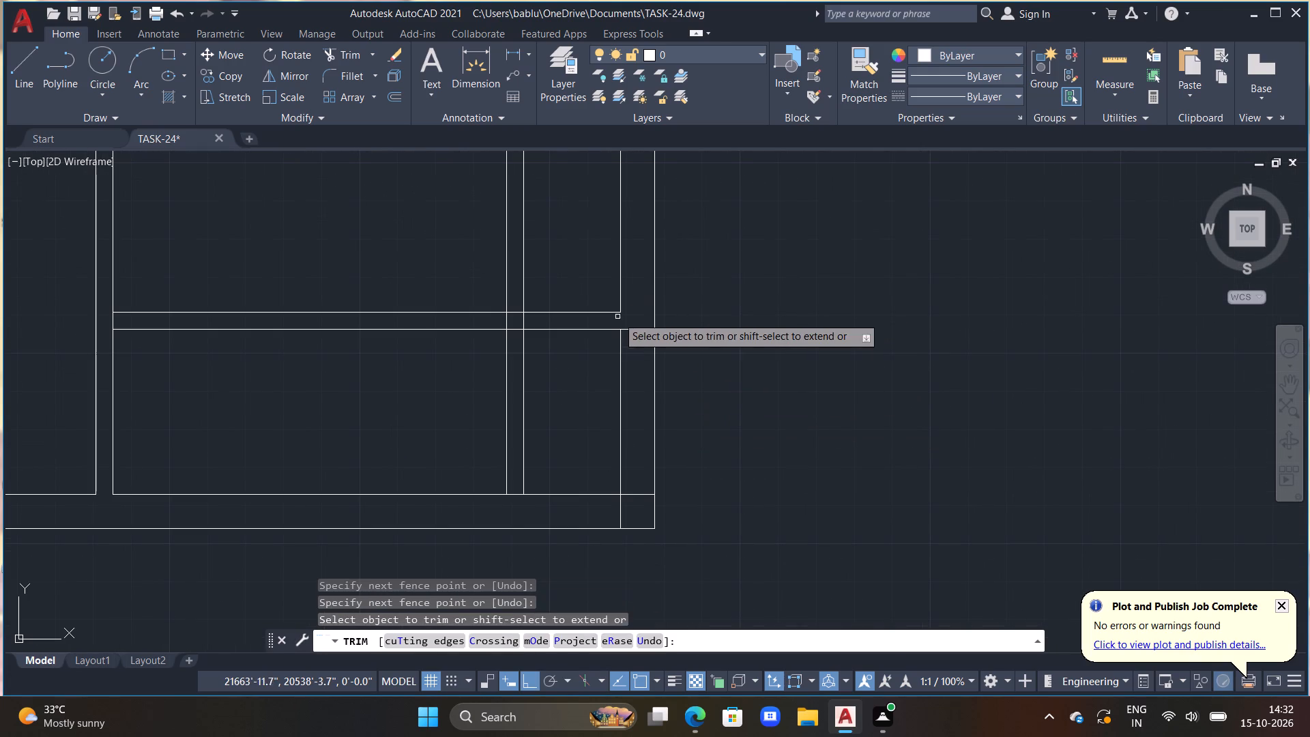
pyautogui.moveTo(631, 337); pyautogui.dragTo(639, 329)
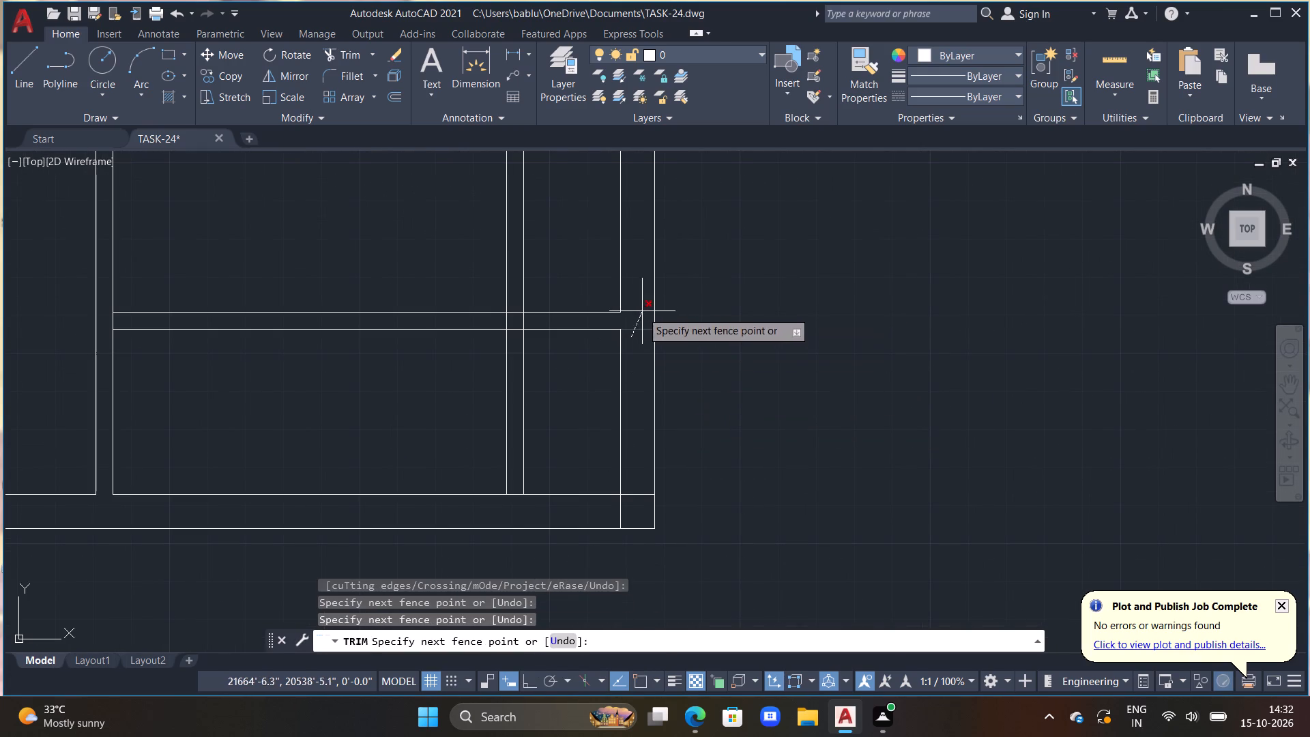
pyautogui.click(635, 304)
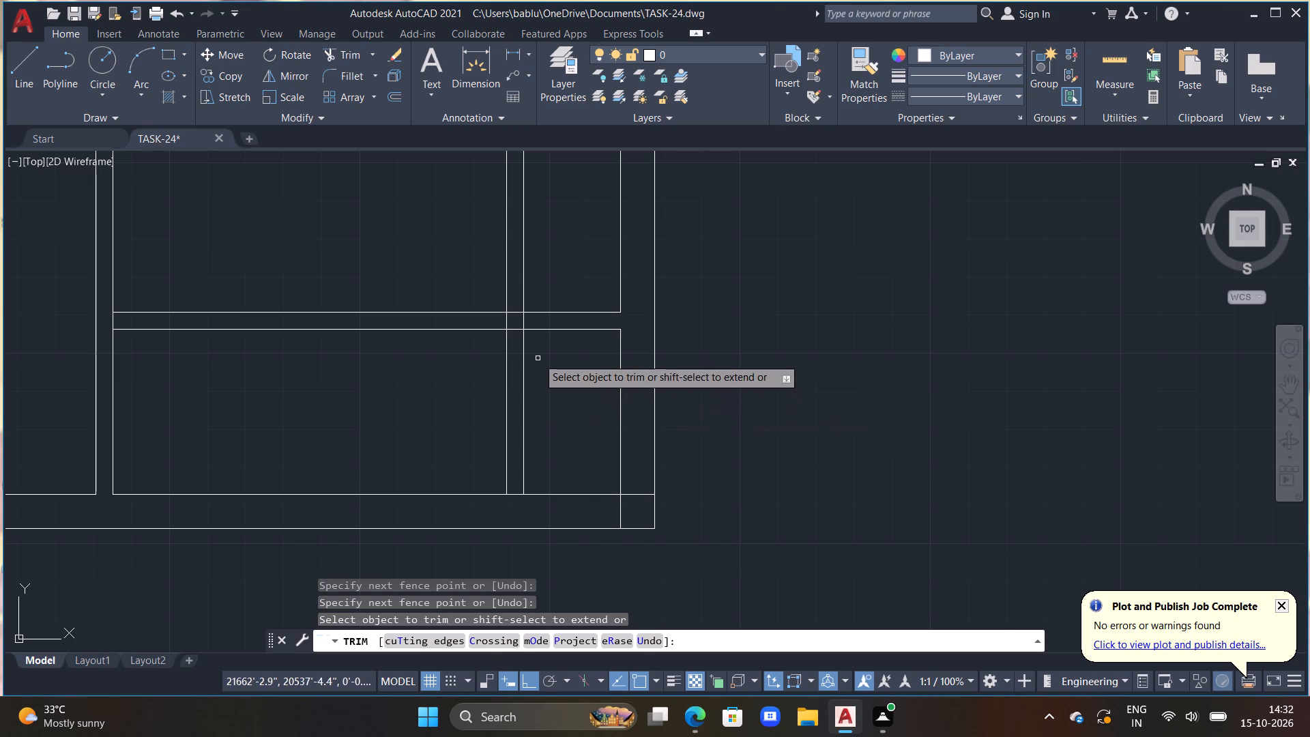
# Trim away the new vertical line pair above the lower horizontal partition, including the pieces inside and above the upper partition.
pyautogui.scroll(-3, 538, 357)
pyautogui.moveTo(539, 357); pyautogui.dragTo(561, 385, button='middle')
pyautogui.moveTo(524, 310); pyautogui.dragTo(574, 336)
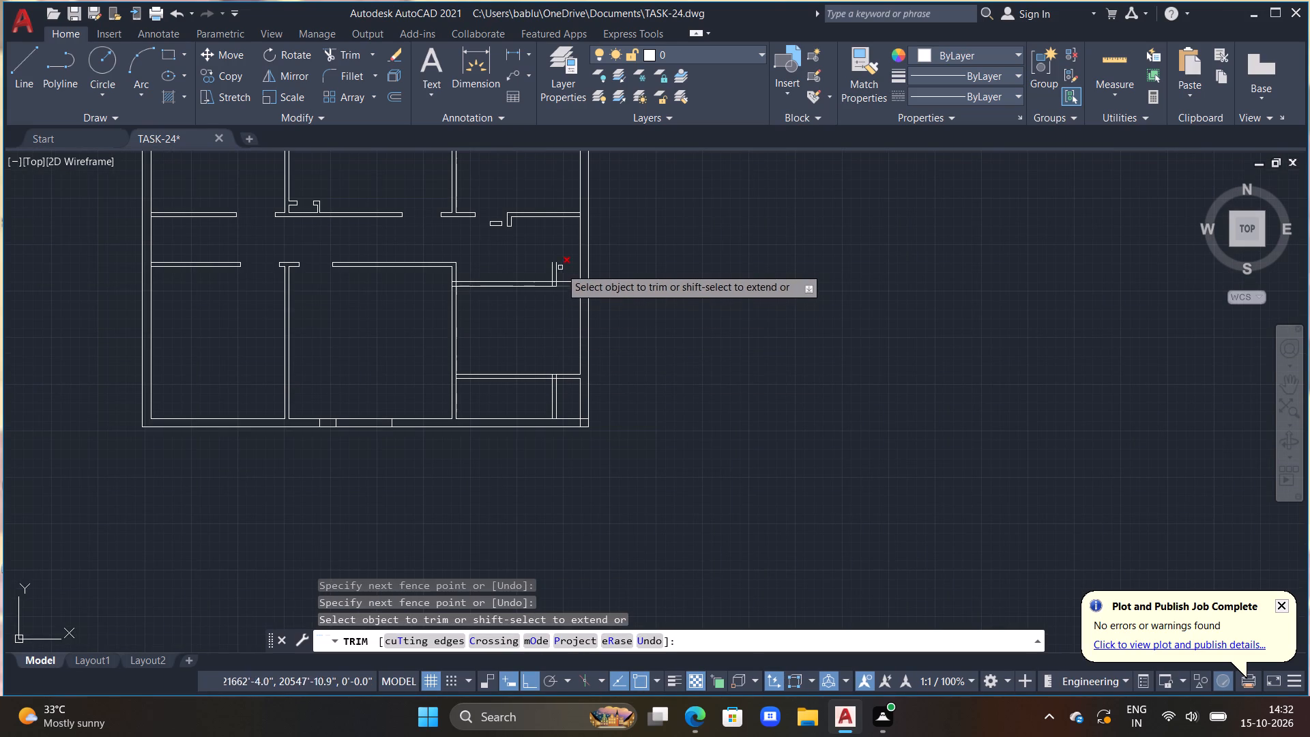
pyautogui.scroll(3, 573, 308)
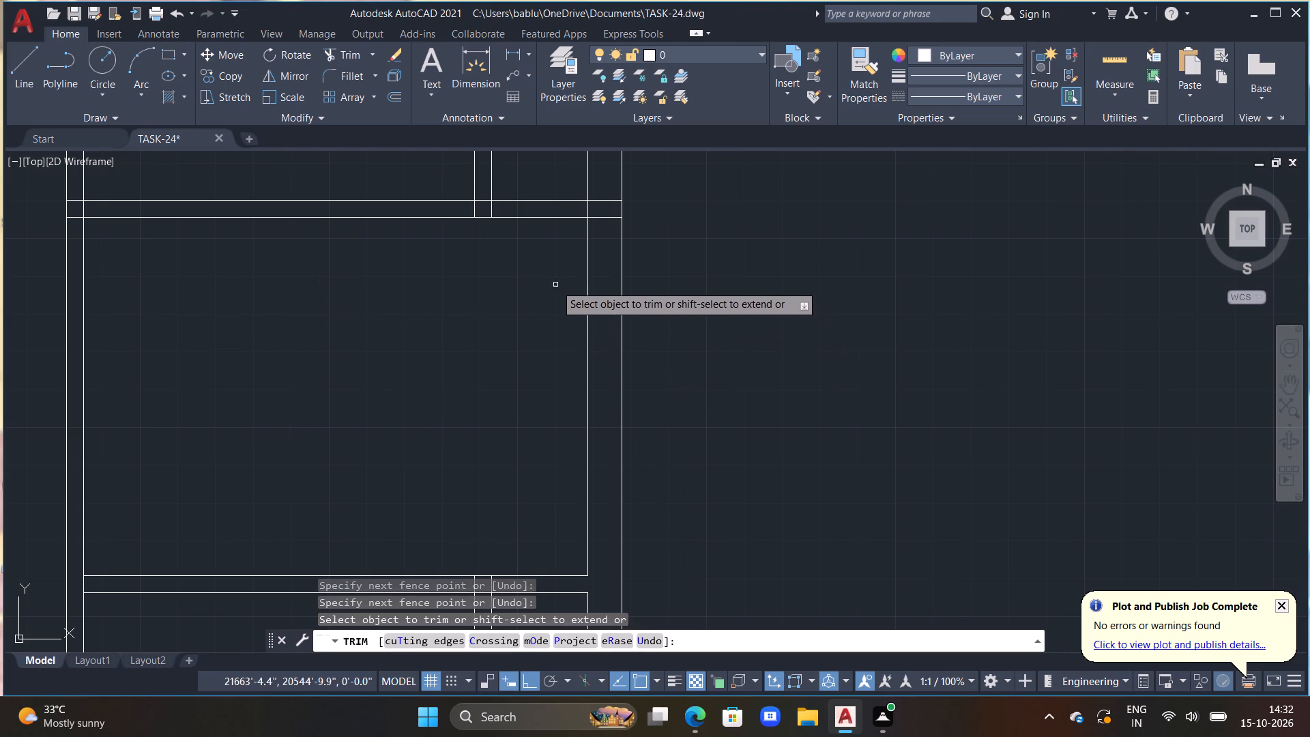
pyautogui.scroll(-2, 546, 301)
pyautogui.moveTo(480, 302); pyautogui.dragTo(510, 342, button='middle')
pyautogui.scroll(-1, 498, 332)
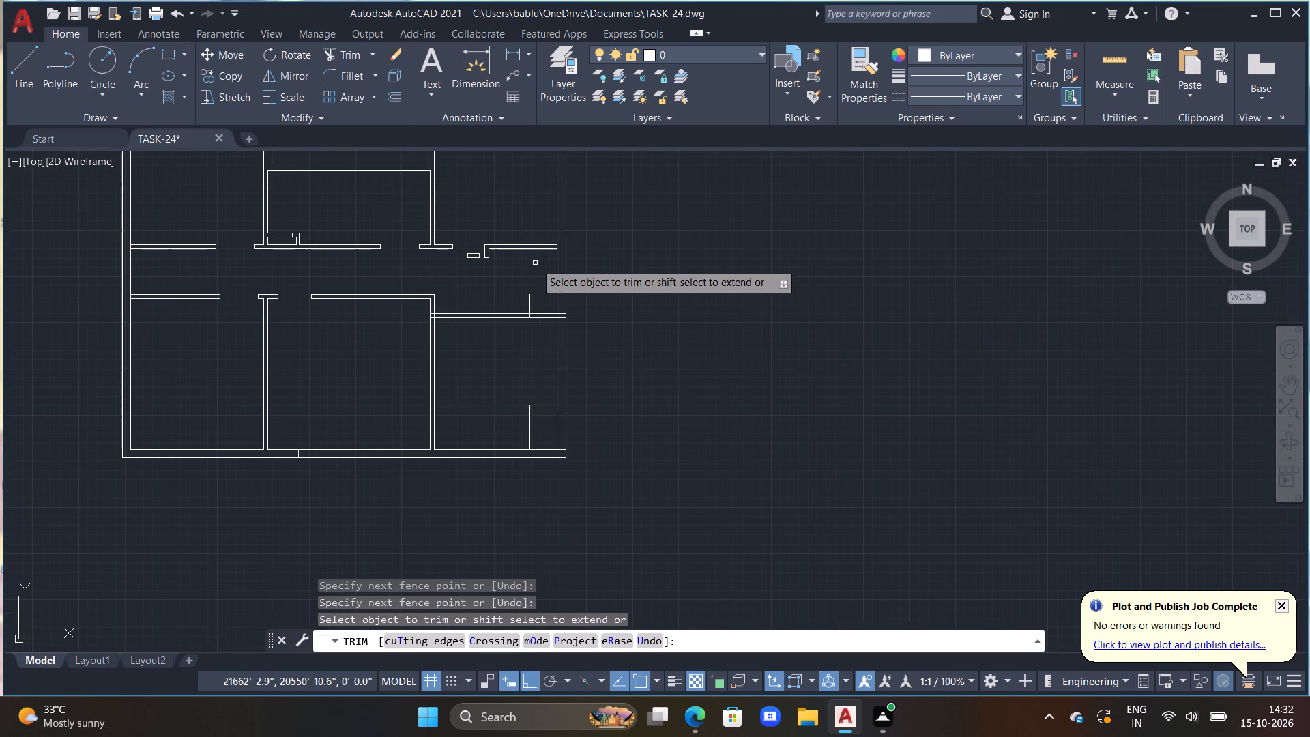
pyautogui.scroll(3, 529, 288)
pyautogui.moveTo(497, 362); pyautogui.dragTo(594, 337)
pyautogui.scroll(3, 546, 393)
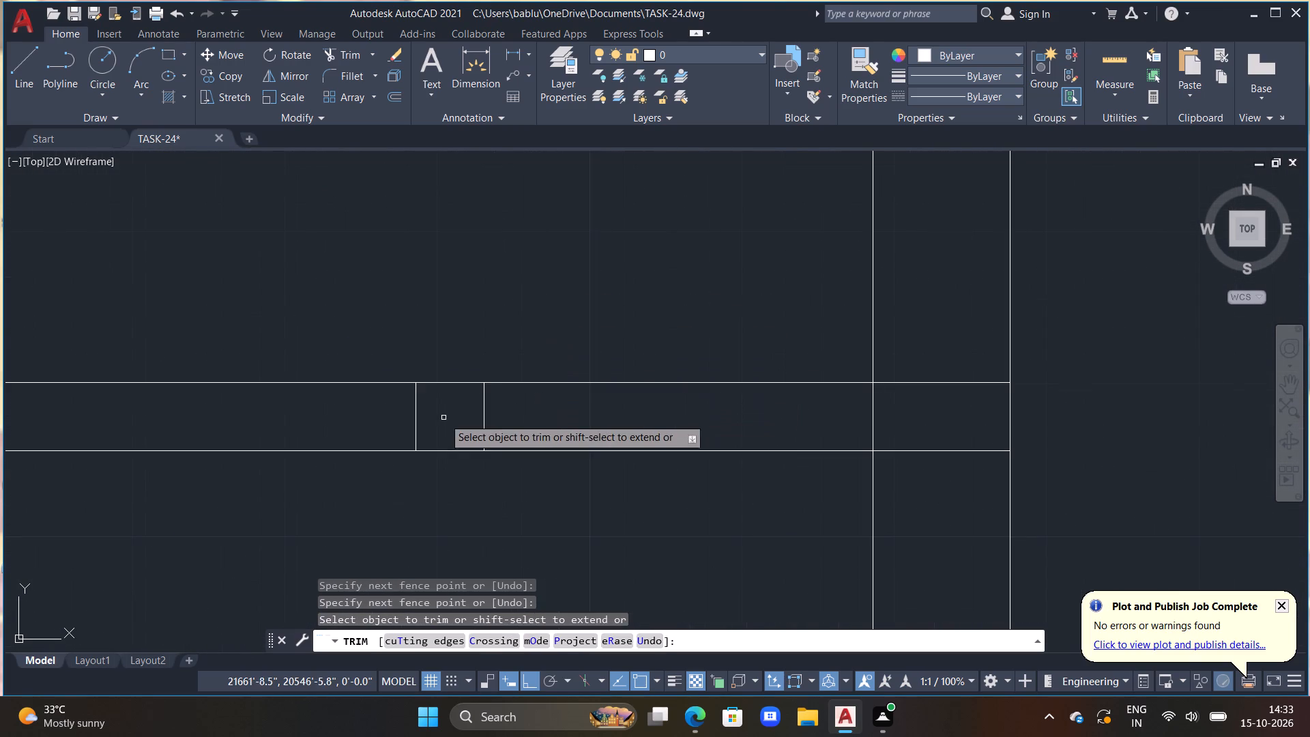
pyautogui.moveTo(397, 412); pyautogui.dragTo(504, 403)
# Trim the right outer wall's junctions with the upper horizontal partition and with the corridor partition above it.
pyautogui.scroll(-3, 538, 414)
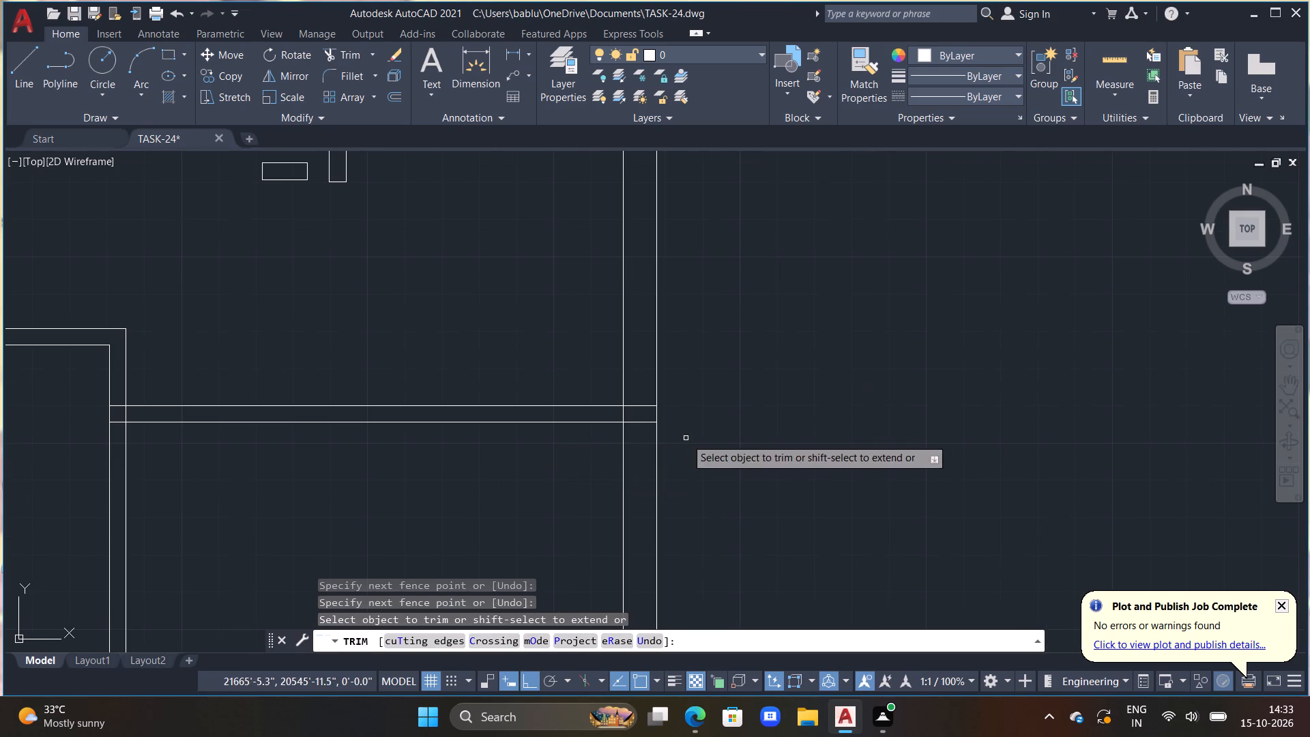
pyautogui.moveTo(619, 414); pyautogui.dragTo(637, 442)
pyautogui.scroll(-2, 635, 435)
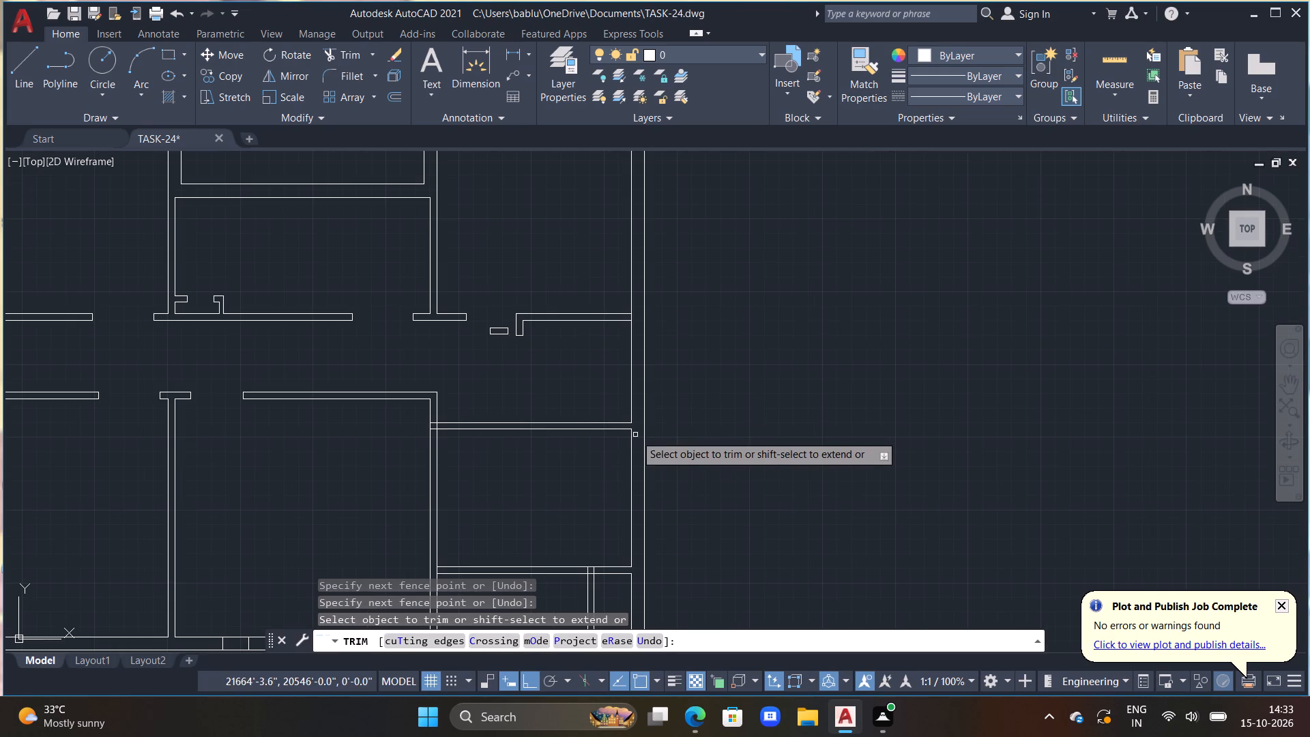
pyautogui.moveTo(635, 332); pyautogui.dragTo(630, 379, button='middle')
pyautogui.scroll(4, 632, 362)
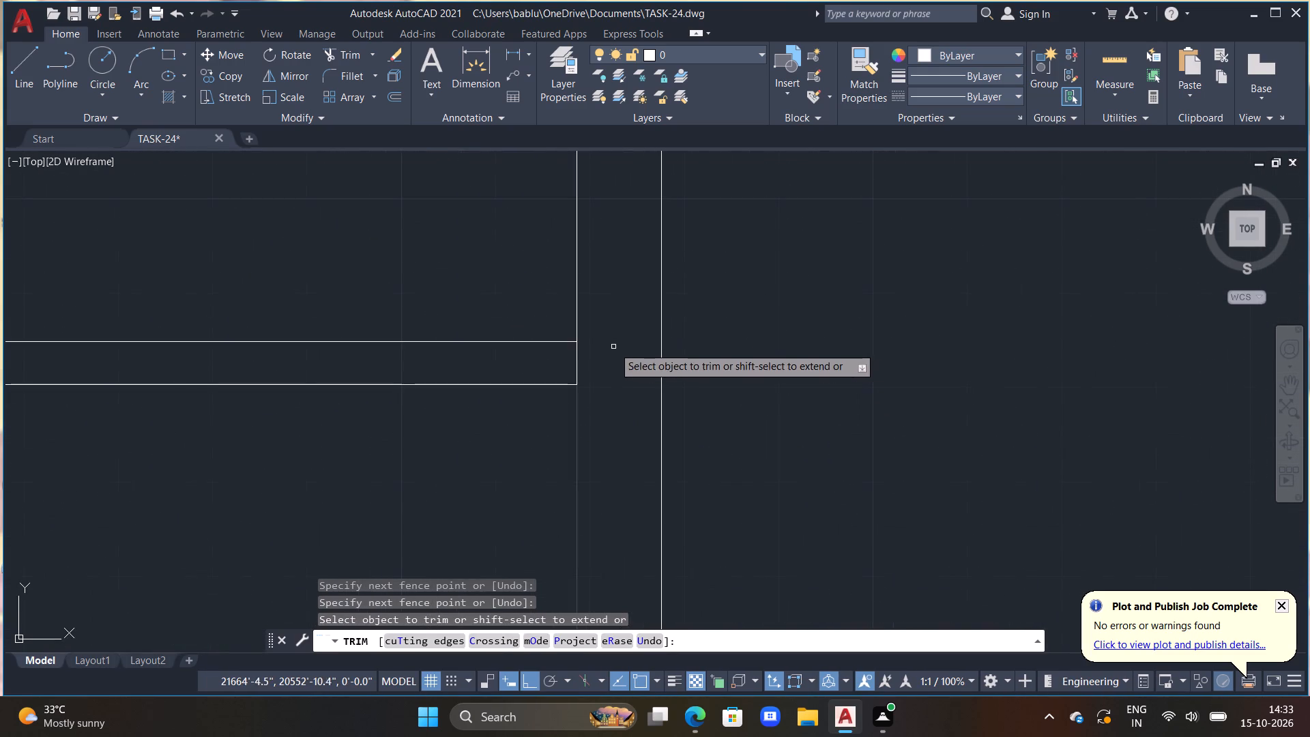
pyautogui.moveTo(560, 360); pyautogui.dragTo(611, 338)
# Trim the upper horizontal partition's left junction, removing its overrun and the vertical partition line between its faces.
pyautogui.scroll(-4, 600, 337)
pyautogui.moveTo(559, 490); pyautogui.dragTo(580, 442, button='middle')
pyautogui.moveTo(494, 413); pyautogui.dragTo(583, 404, button='middle')
pyautogui.scroll(4, 495, 399)
pyautogui.moveTo(553, 396); pyautogui.dragTo(556, 495)
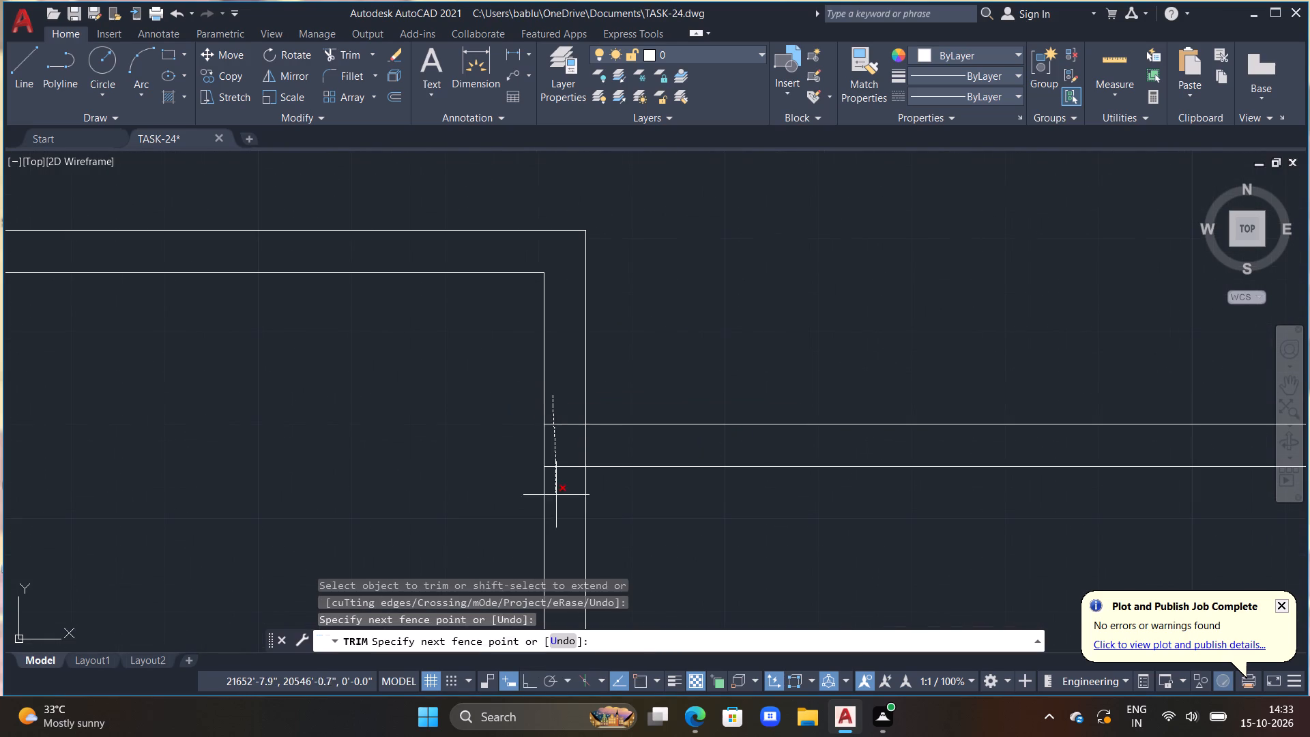
pyautogui.moveTo(556, 495); pyautogui.dragTo(559, 481)
pyautogui.moveTo(565, 453); pyautogui.dragTo(655, 433)
# Trim away the lower horizontal line pair left of the short vertical partition in the right room.
pyautogui.scroll(-4, 645, 438)
pyautogui.moveTo(712, 484); pyautogui.dragTo(675, 362, button='middle')
pyautogui.moveTo(672, 443); pyautogui.dragTo(655, 384, button='middle')
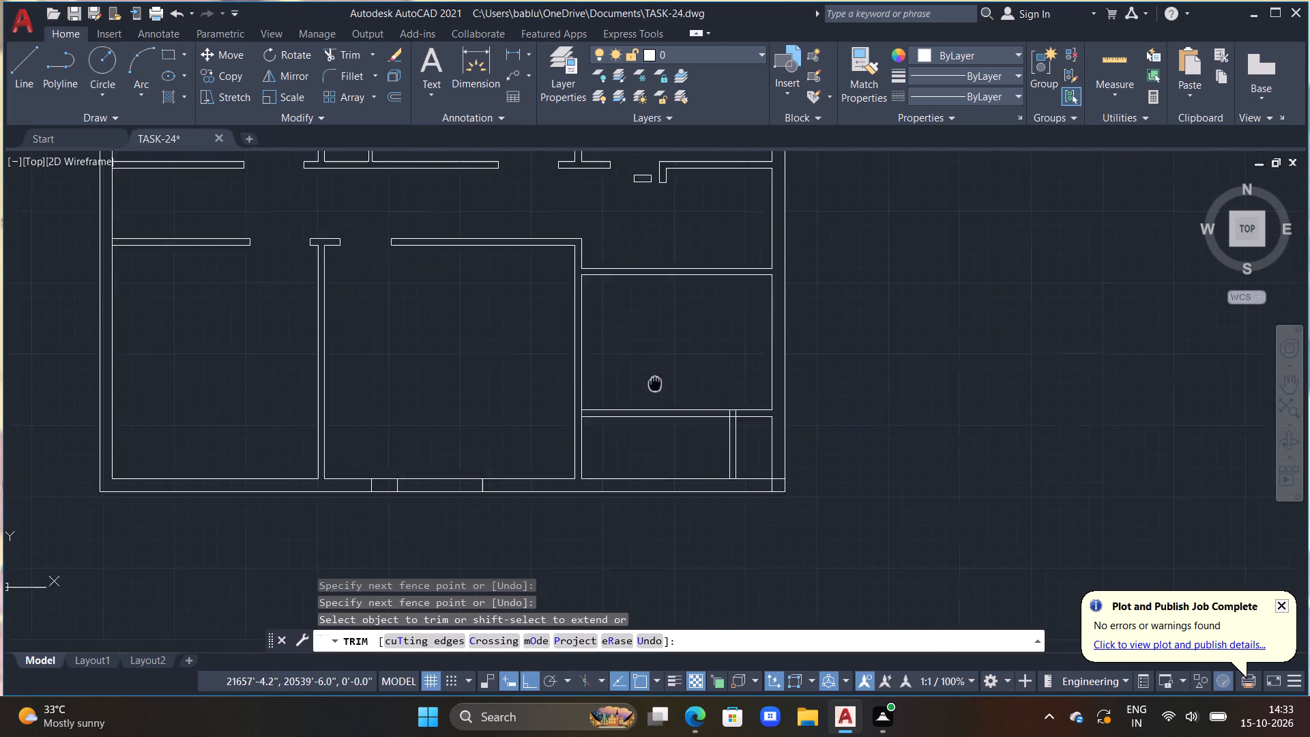
pyautogui.moveTo(655, 384); pyautogui.dragTo(652, 373, button='middle')
pyautogui.moveTo(595, 405); pyautogui.dragTo(596, 351, button='middle')
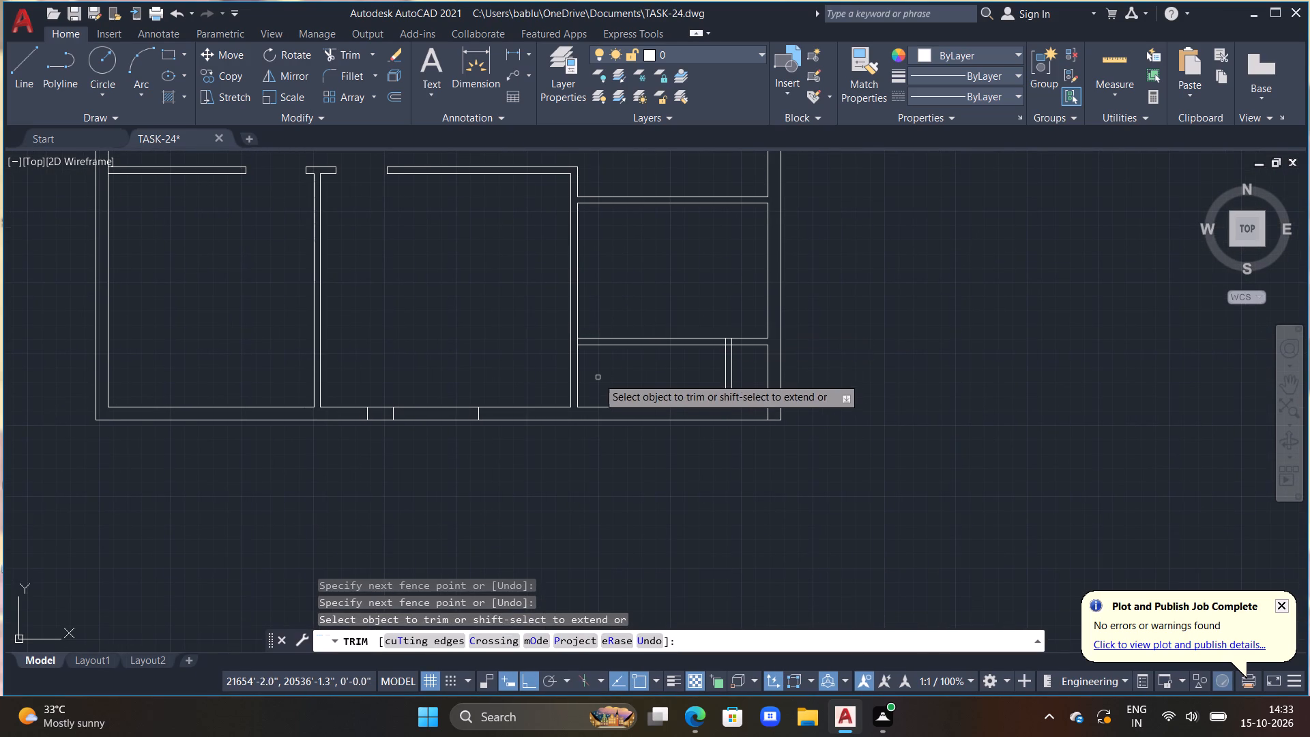
pyautogui.scroll(1, 586, 366)
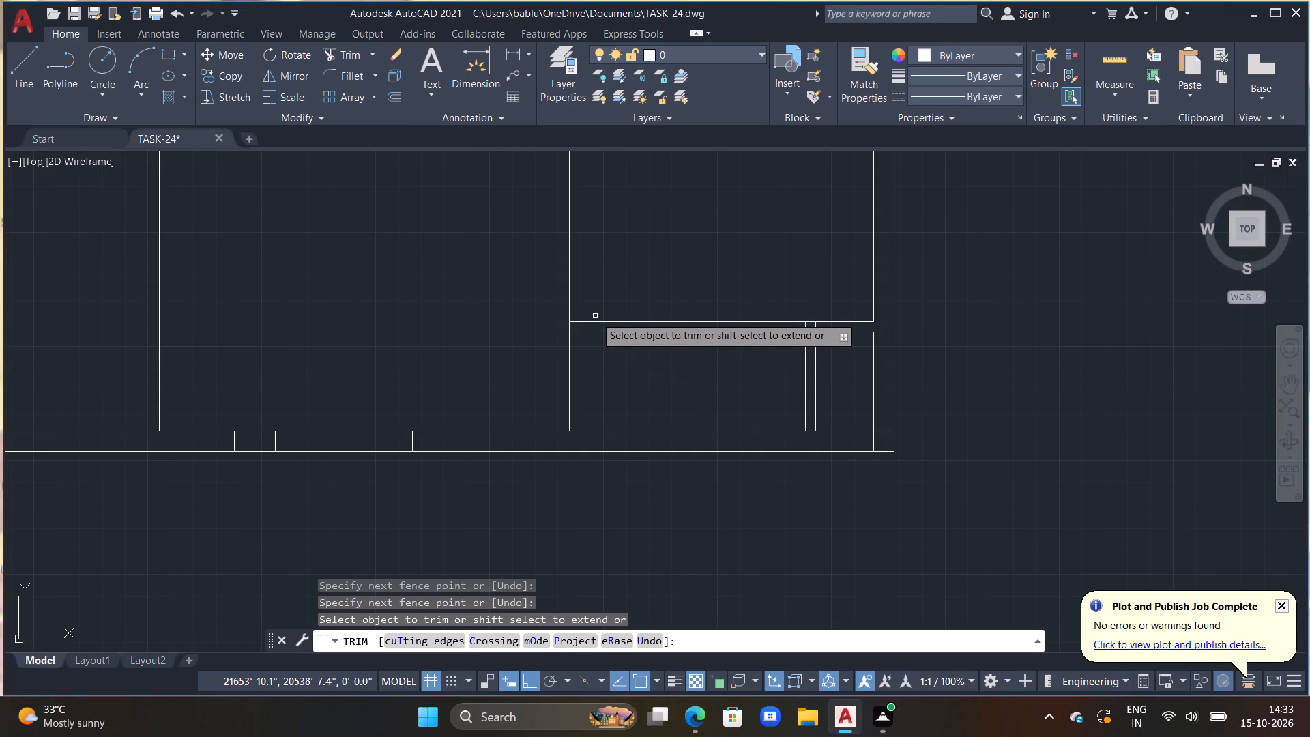
pyautogui.moveTo(620, 307); pyautogui.dragTo(639, 359)
# Trim the crossing lines inside the upper-left corner of the small enclosure against the right outer wall.
pyautogui.scroll(3, 838, 350)
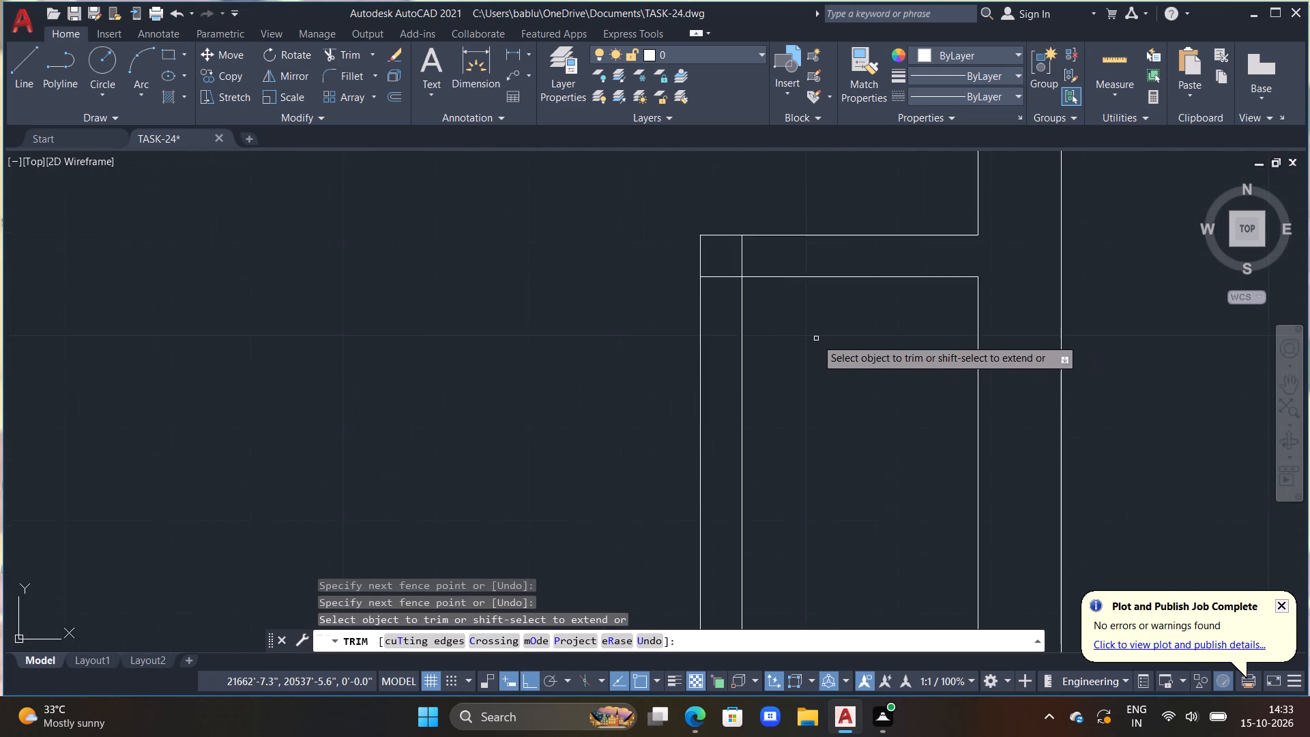
pyautogui.scroll(1, 814, 337)
pyautogui.moveTo(693, 186); pyautogui.dragTo(637, 270)
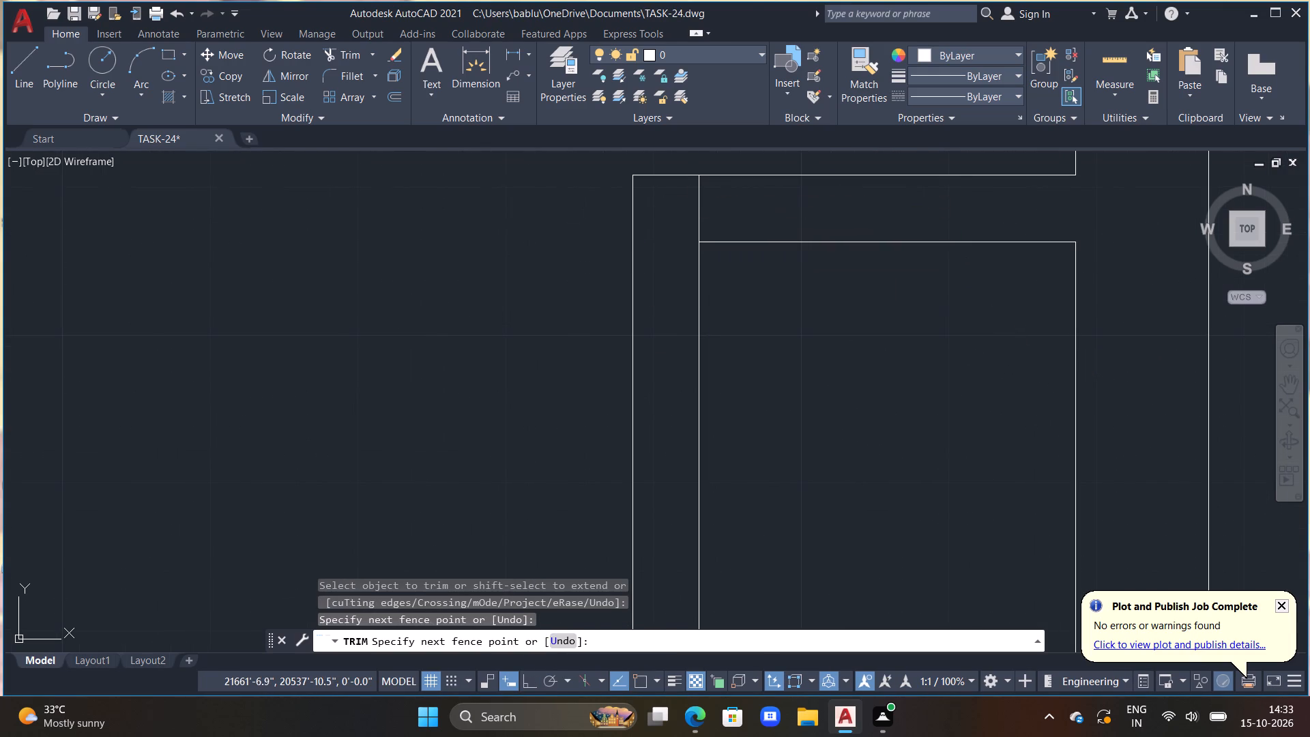
pyautogui.moveTo(665, 236); pyautogui.dragTo(731, 214)
pyautogui.scroll(-3, 731, 213)
pyautogui.scroll(-2, 761, 311)
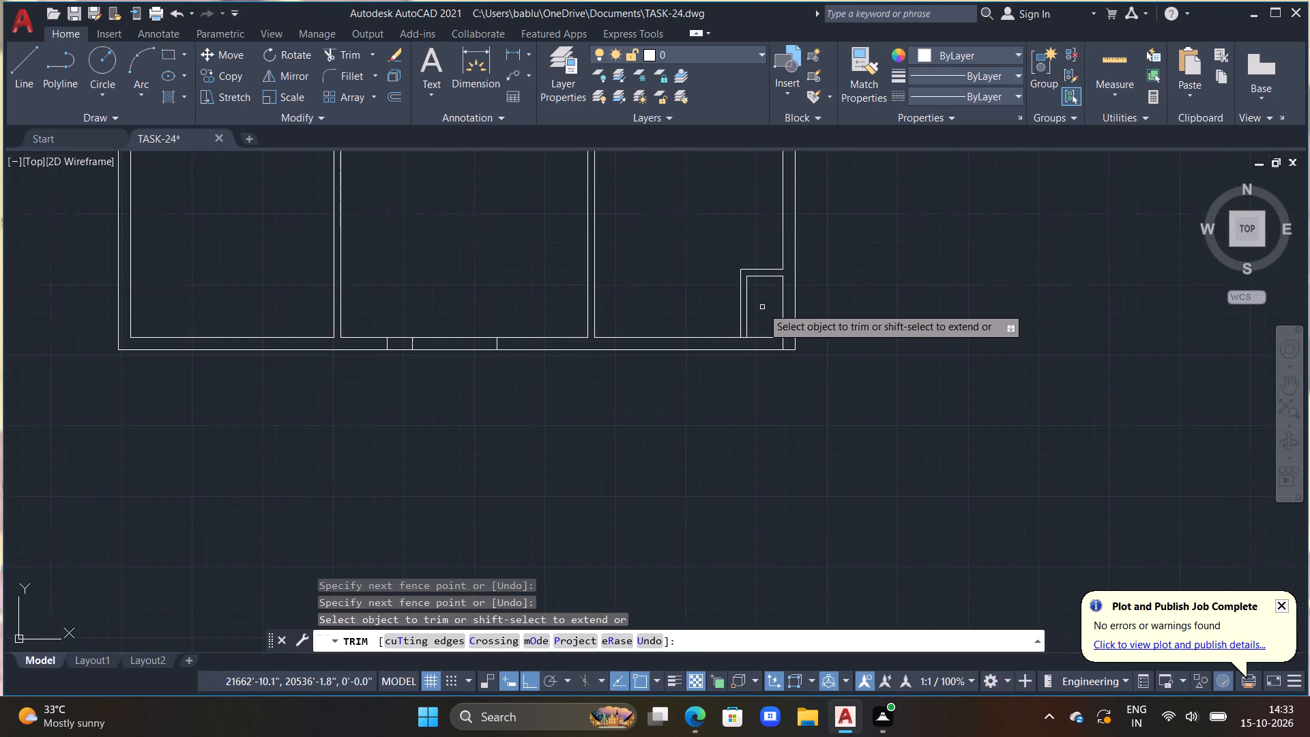
# Draw a short horizontal line across the right outer wall just below the enclosure's top wall, trimmed flush at both wall faces.
pyautogui.moveTo(771, 308); pyautogui.dragTo(705, 324, button='middle')
pyautogui.press('Escape')
pyautogui.press('l')
pyautogui.press('space')
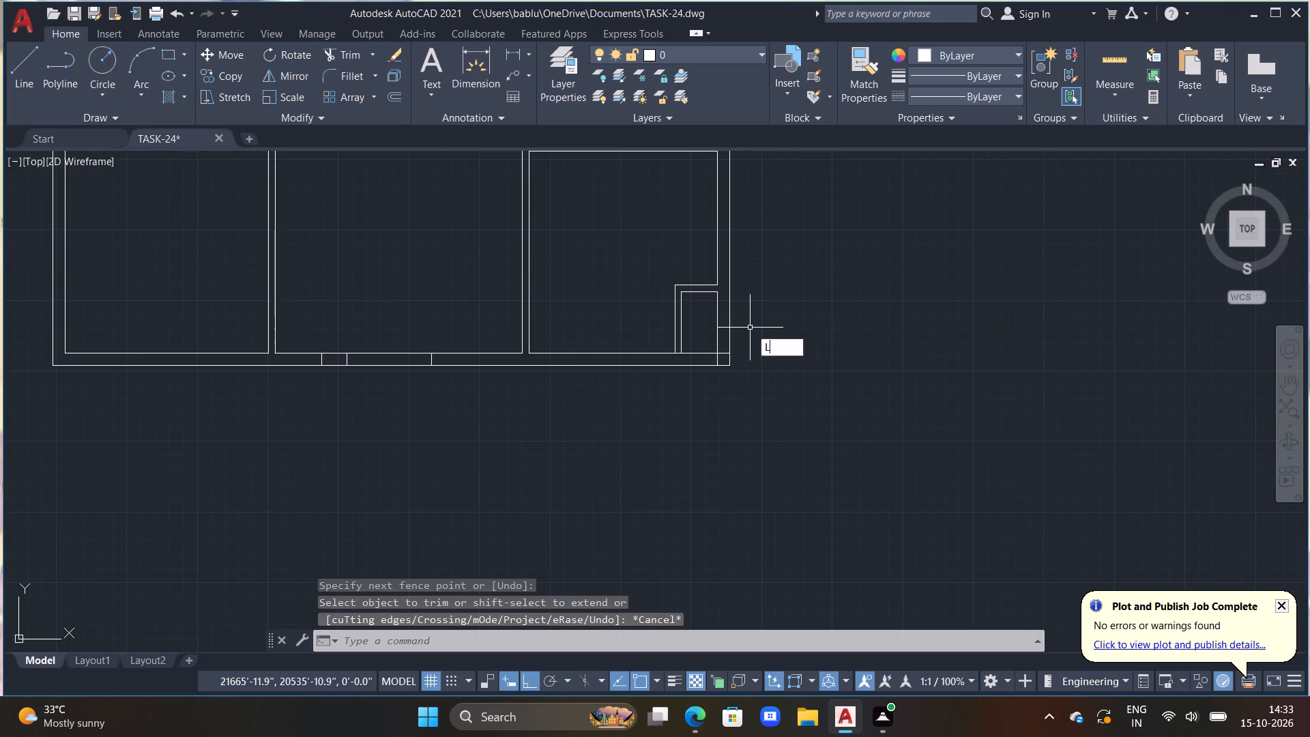
pyautogui.scroll(3, 716, 298)
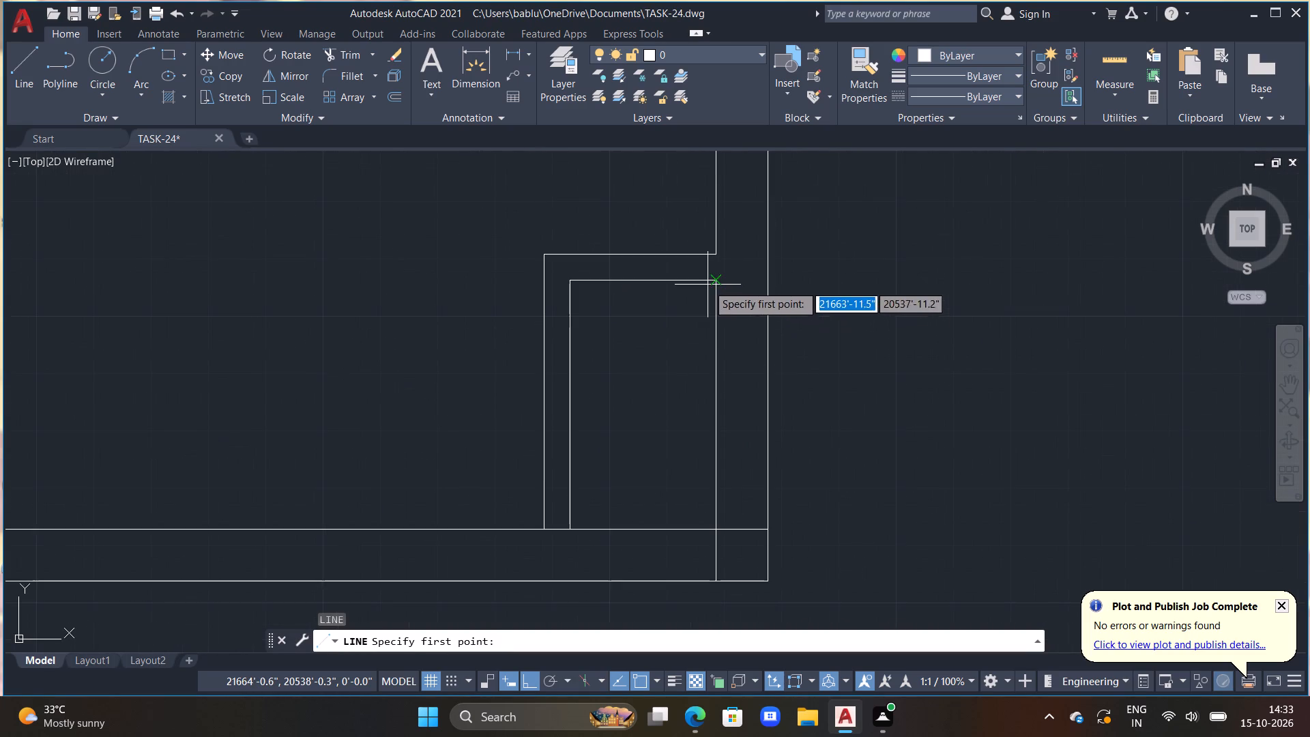
pyautogui.scroll(1, 705, 285)
pyautogui.click(705, 317)
pyautogui.click(841, 319)
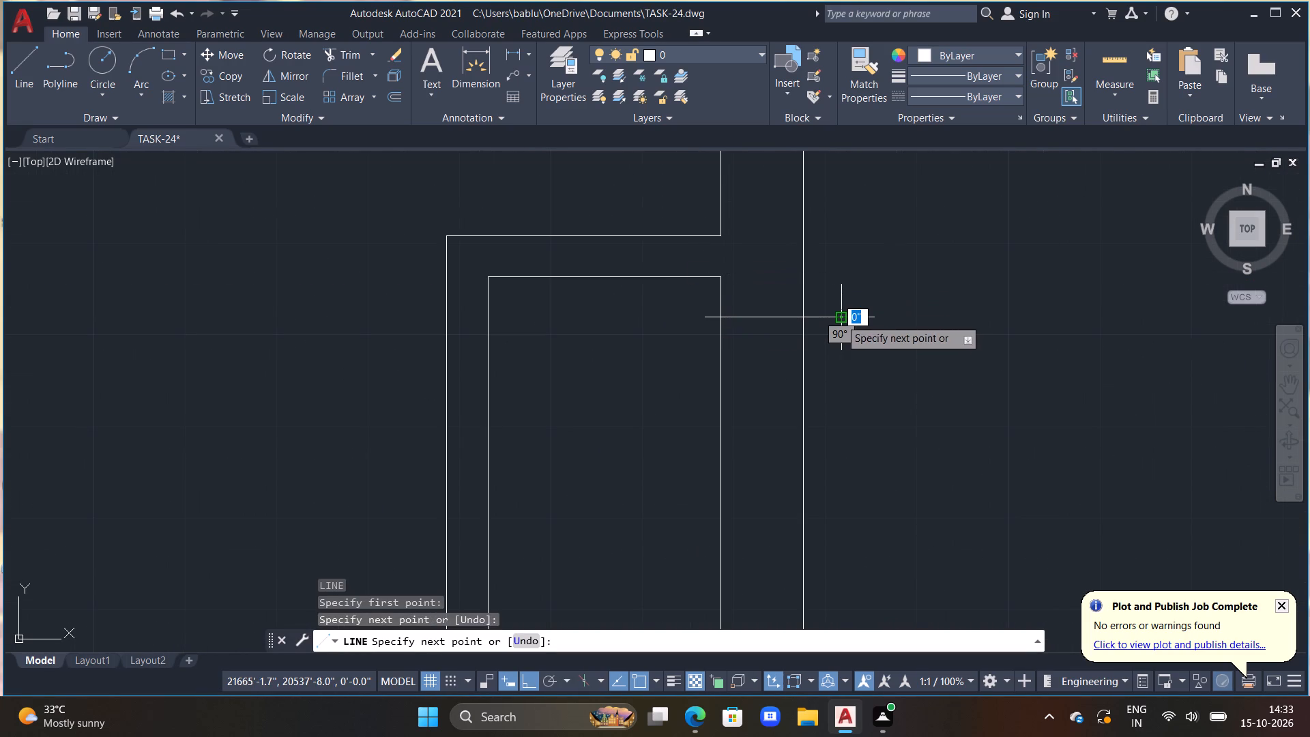
pyautogui.press('Escape')
pyautogui.write('TR')
pyautogui.press('space')
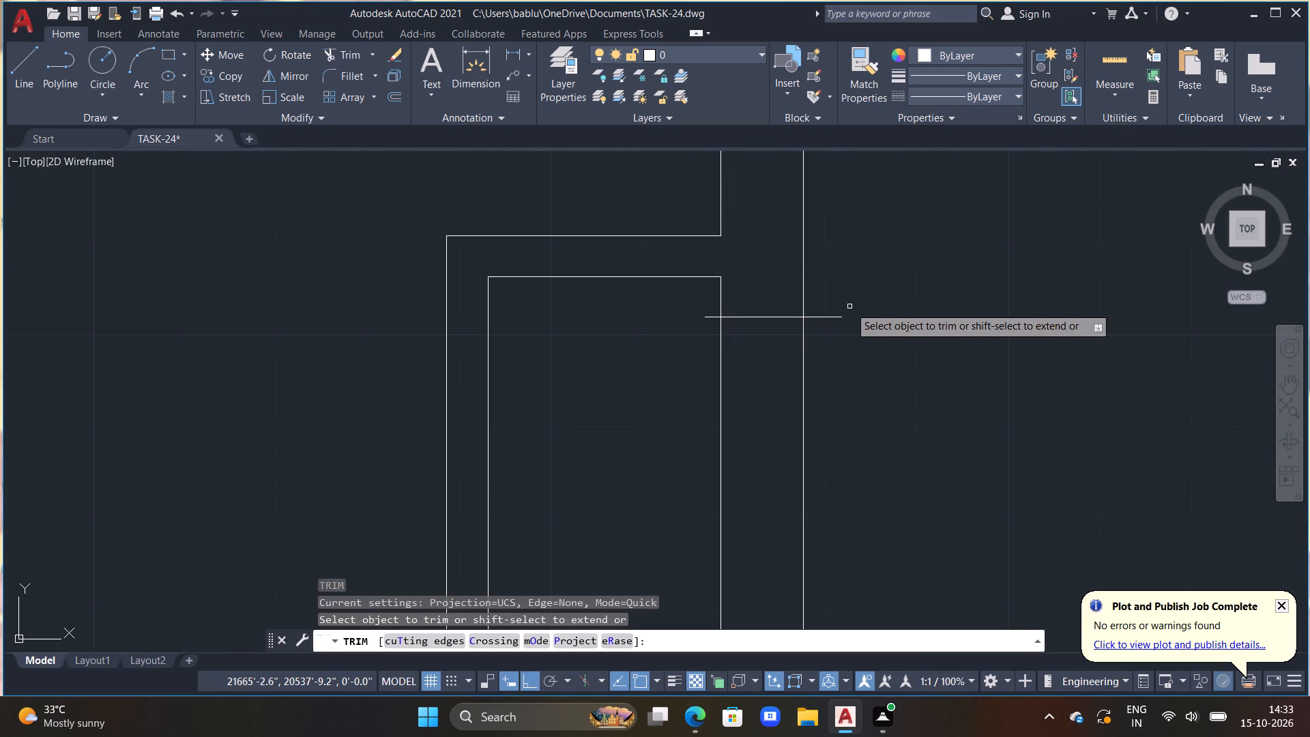
pyautogui.moveTo(813, 300); pyautogui.dragTo(826, 350)
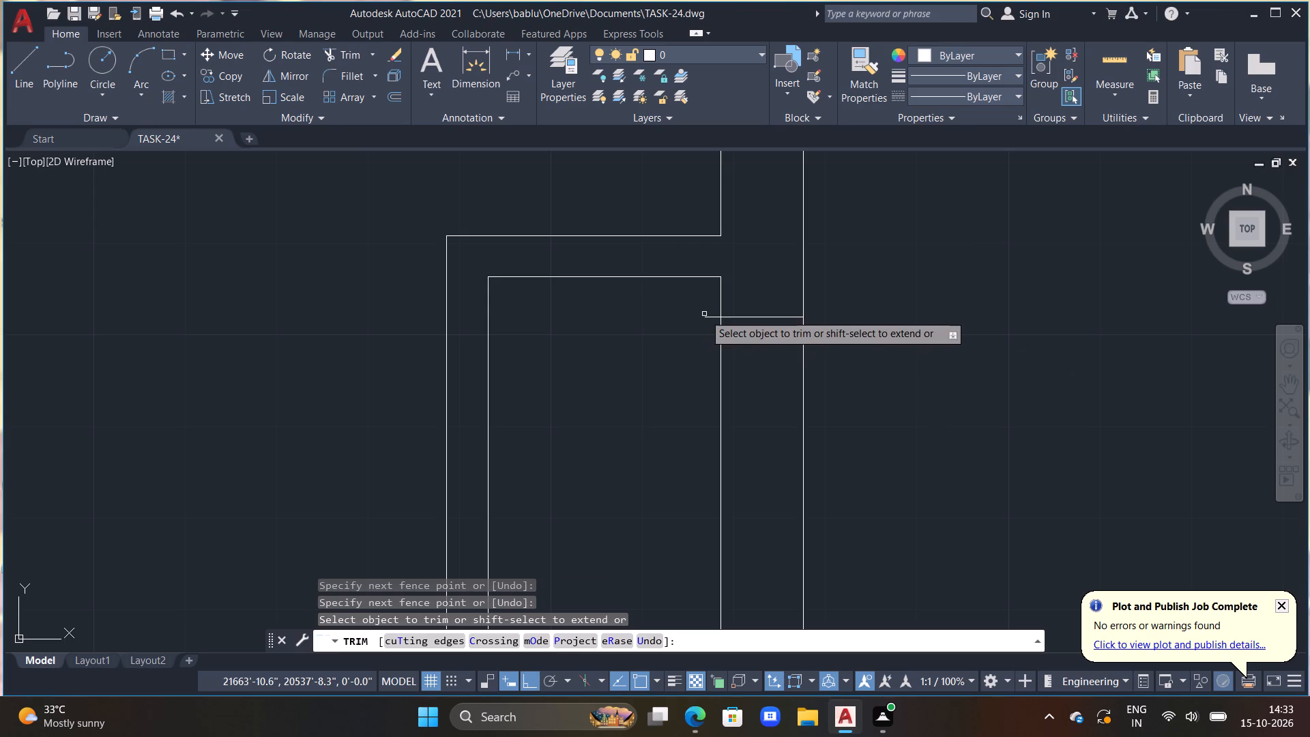
pyautogui.moveTo(710, 315); pyautogui.dragTo(707, 336)
# Trim away the right outer wall's inner face between the new cross line and the bottom wall.
pyautogui.scroll(-3, 725, 321)
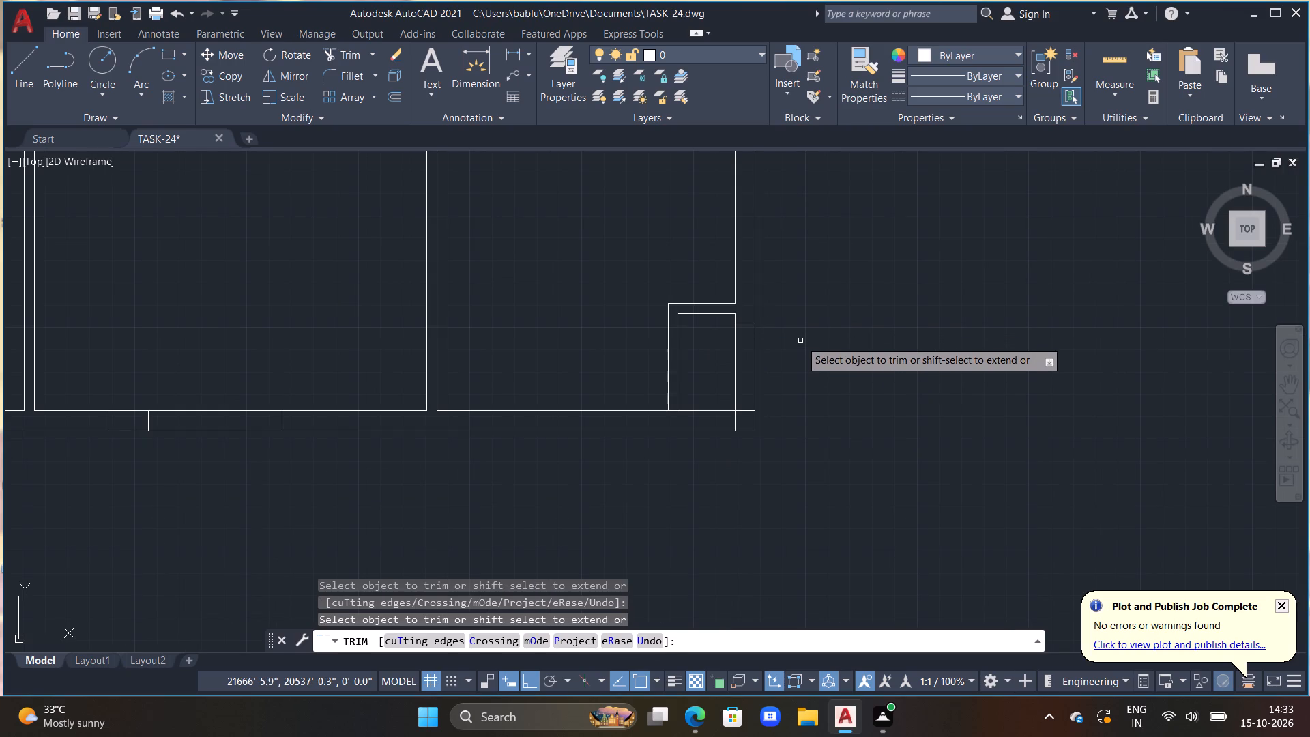
pyautogui.moveTo(799, 343); pyautogui.dragTo(798, 305, button='middle')
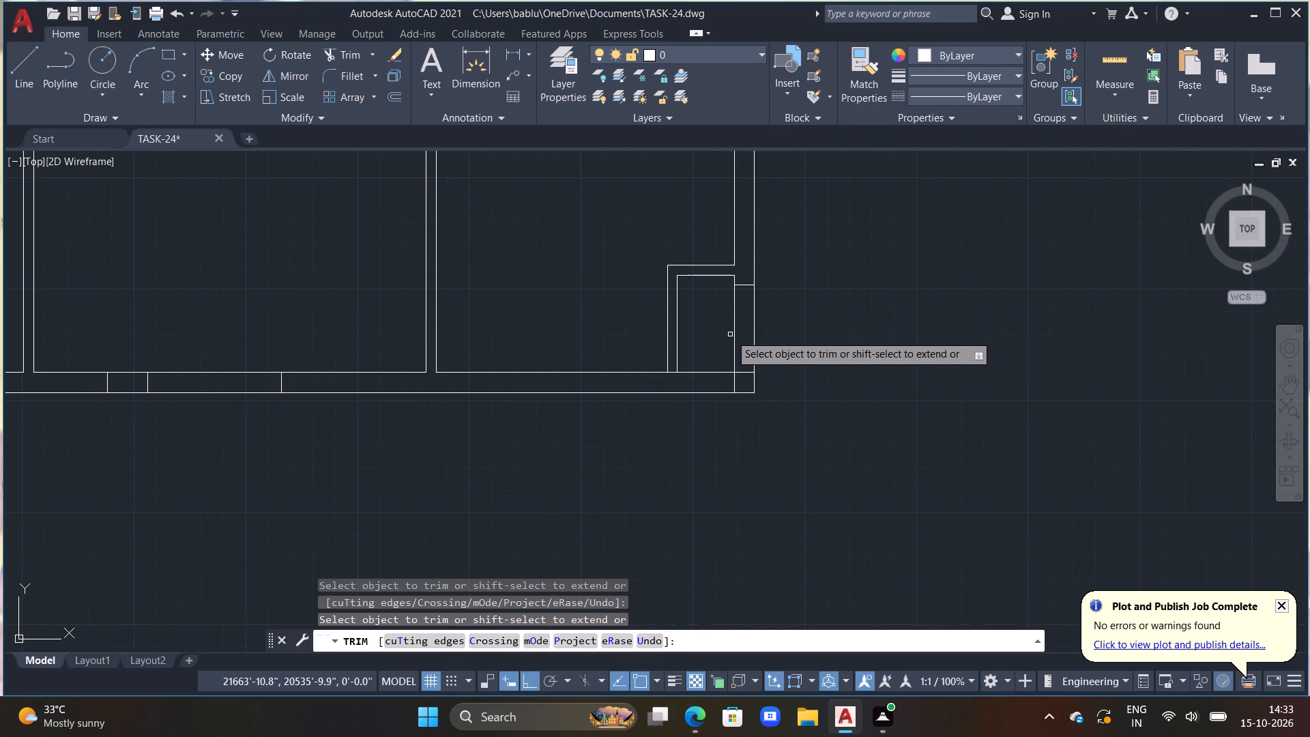
pyautogui.click(733, 341)
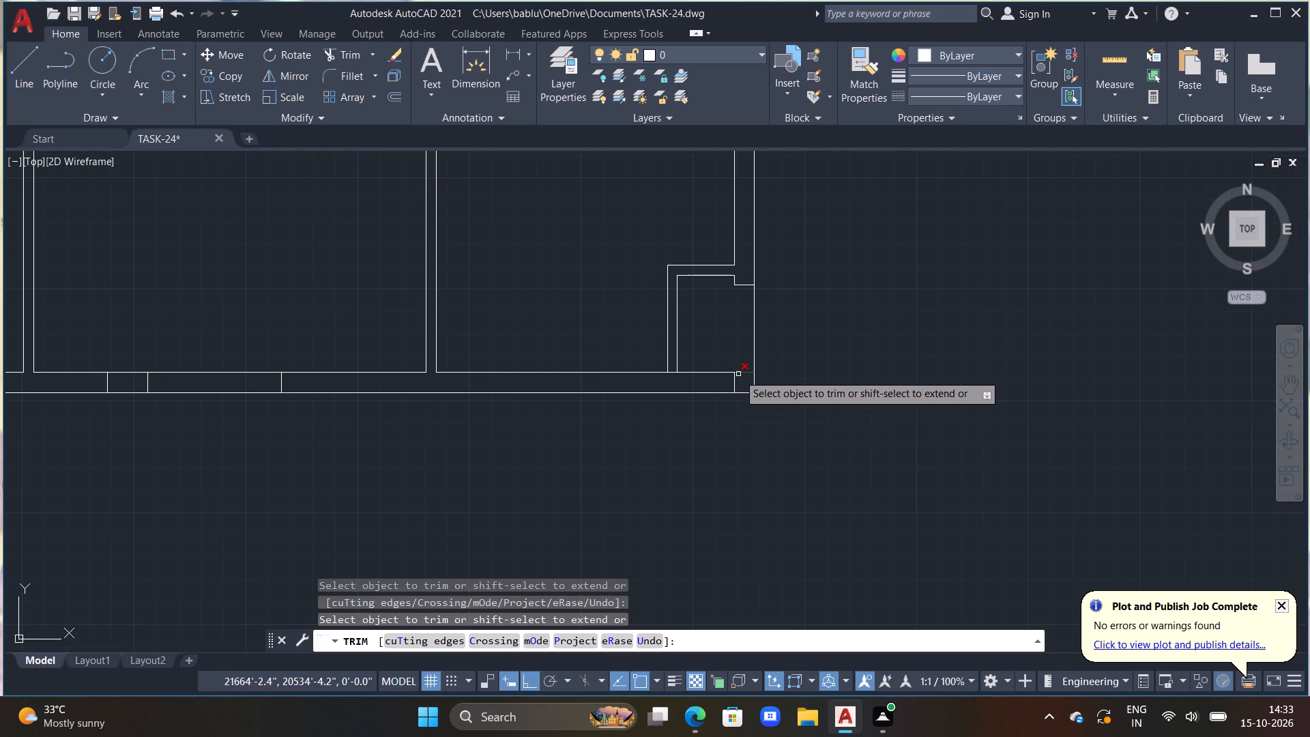
pyautogui.moveTo(724, 386); pyautogui.dragTo(652, 380, button='middle')
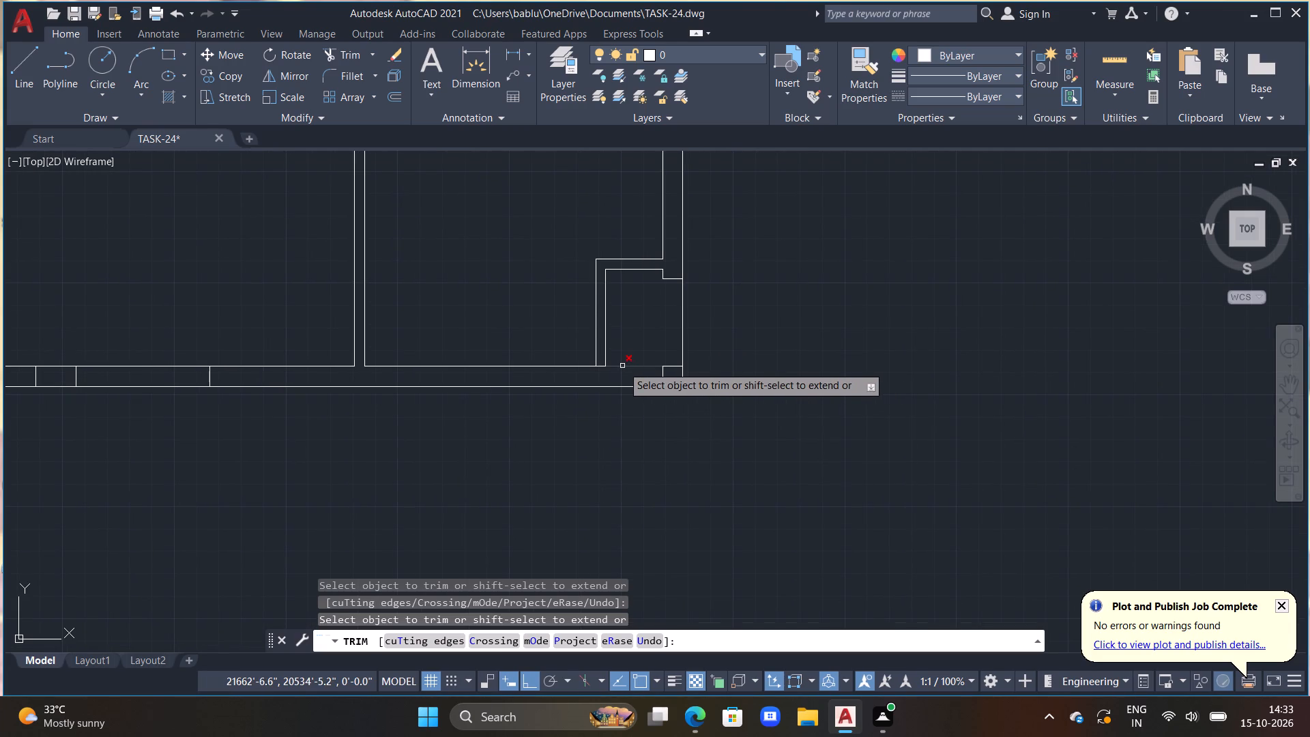
pyautogui.press('Escape')
# Extend both lines of the enclosure's left wall down to the bottom wall's outer face.
pyautogui.write('EX')
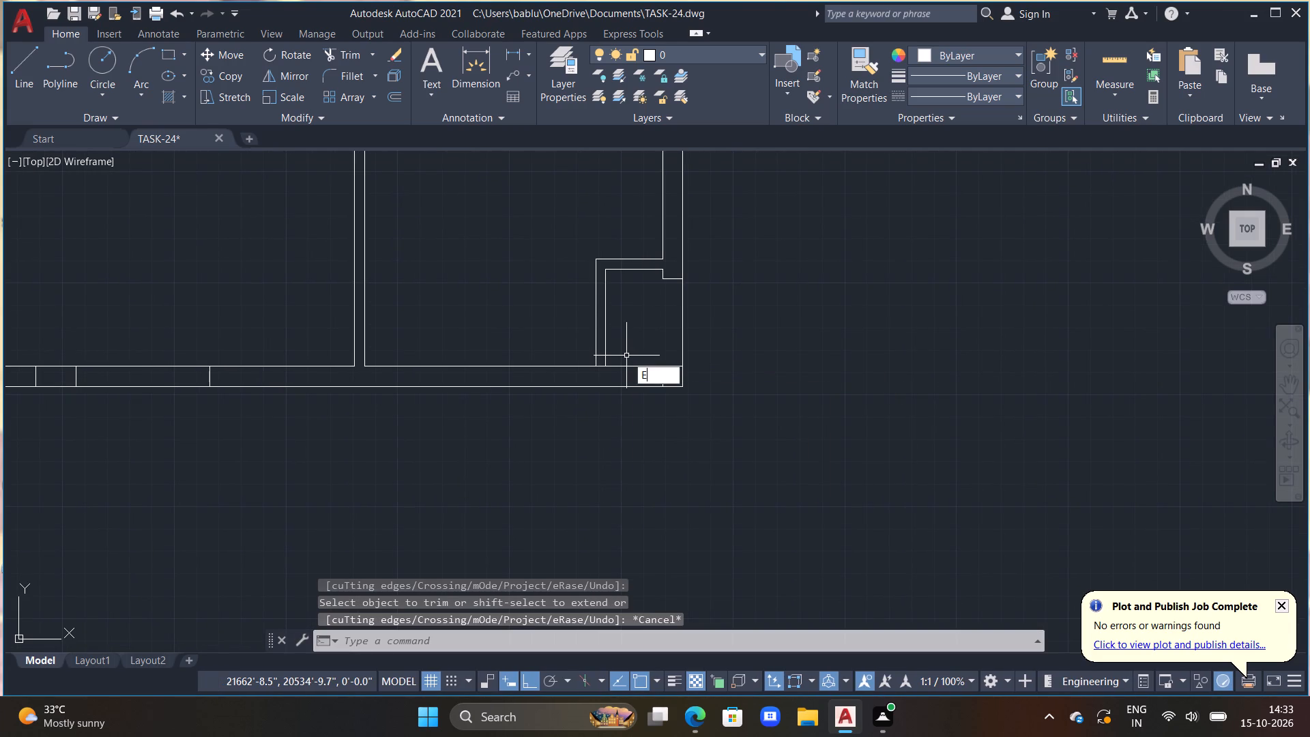
pyautogui.press('space')
pyautogui.scroll(2, 600, 349)
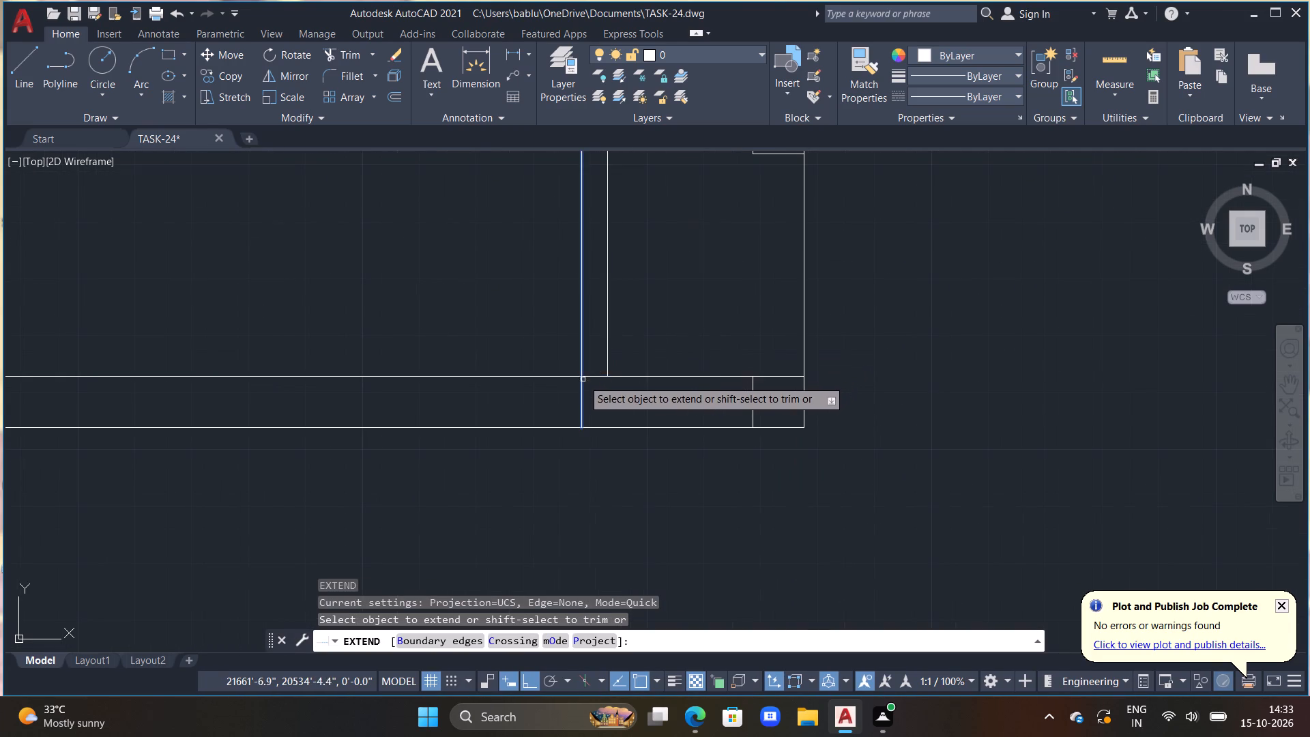
pyautogui.click(581, 342)
pyautogui.click(602, 353)
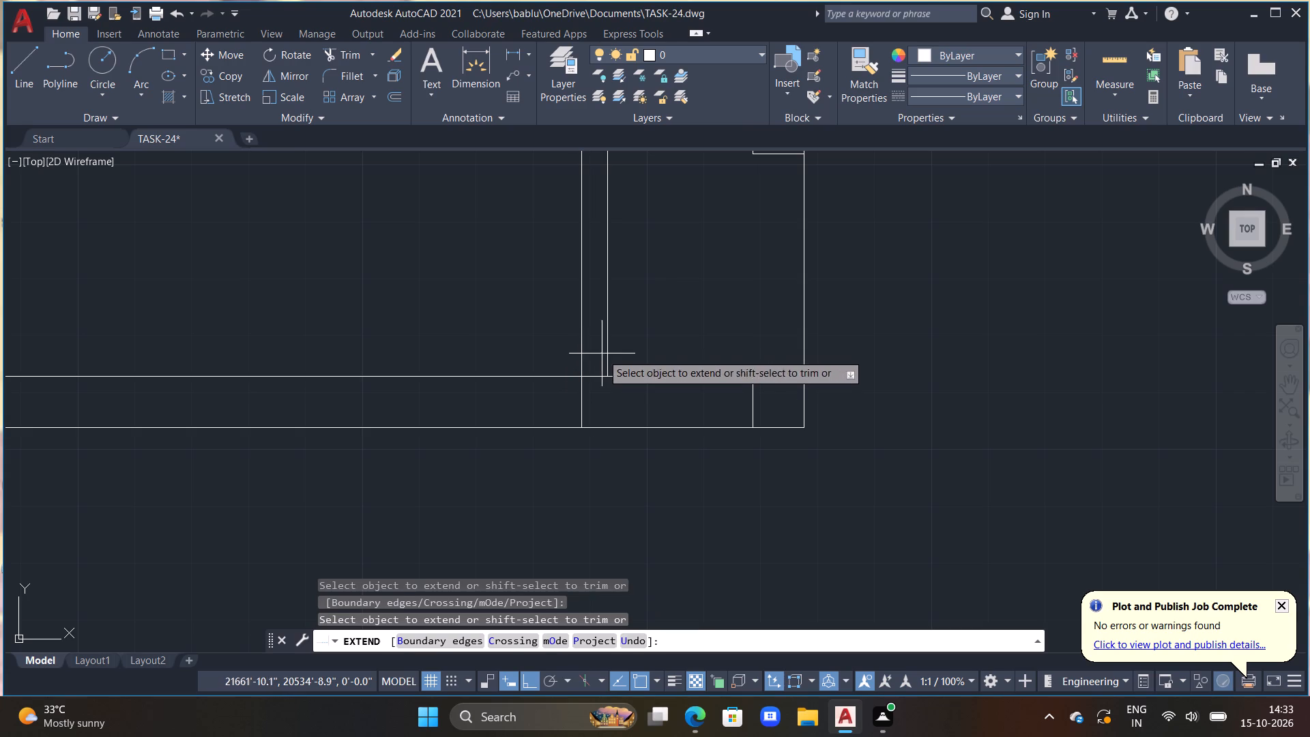
pyautogui.click(609, 351)
pyautogui.press('Escape')
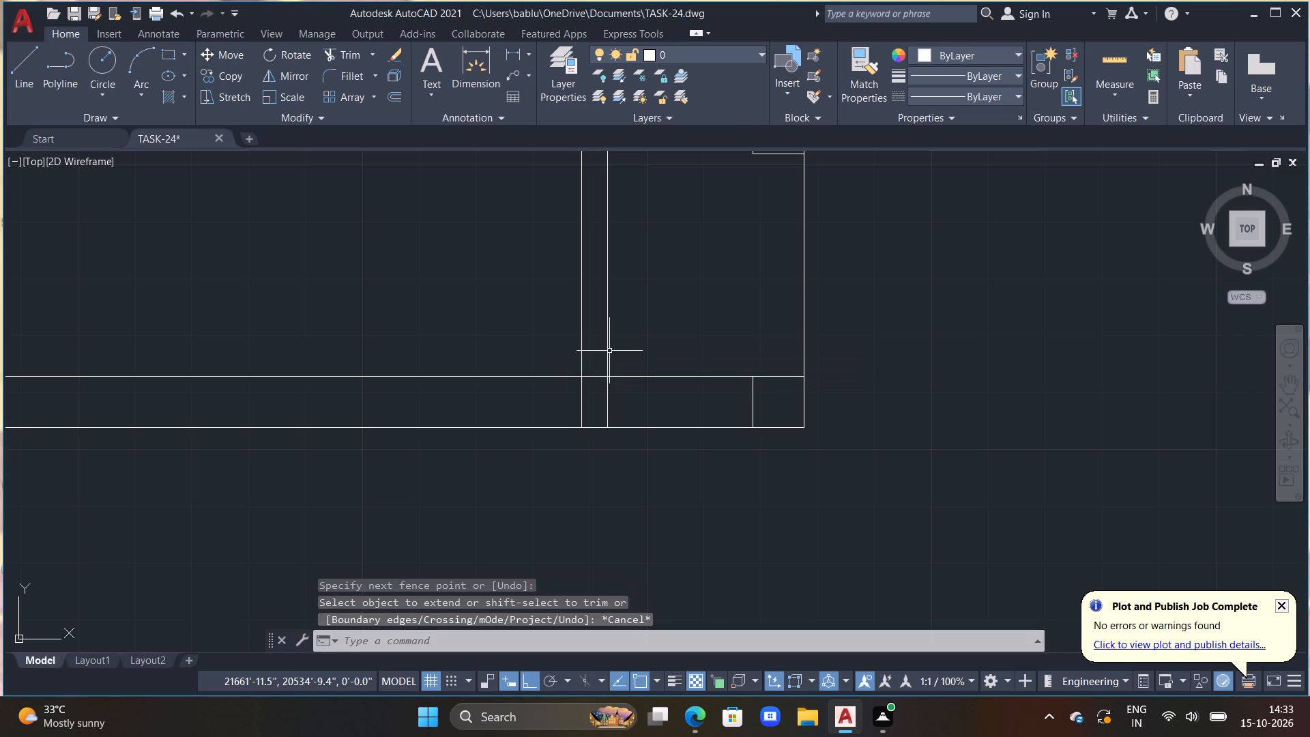
# Trim away both faces of the bottom wall between the enclosure's left wall and the lower-right corner block.
pyautogui.write('TR')
pyautogui.press('space')
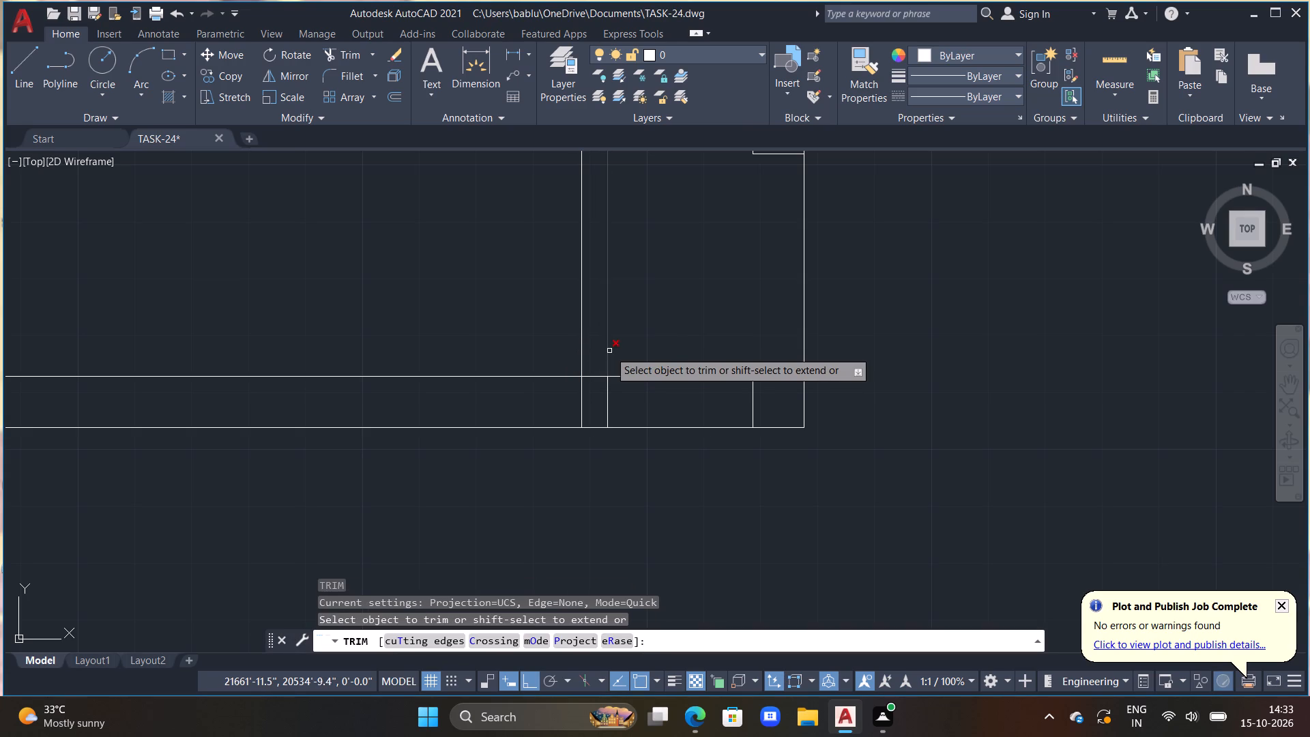
pyautogui.click(655, 375)
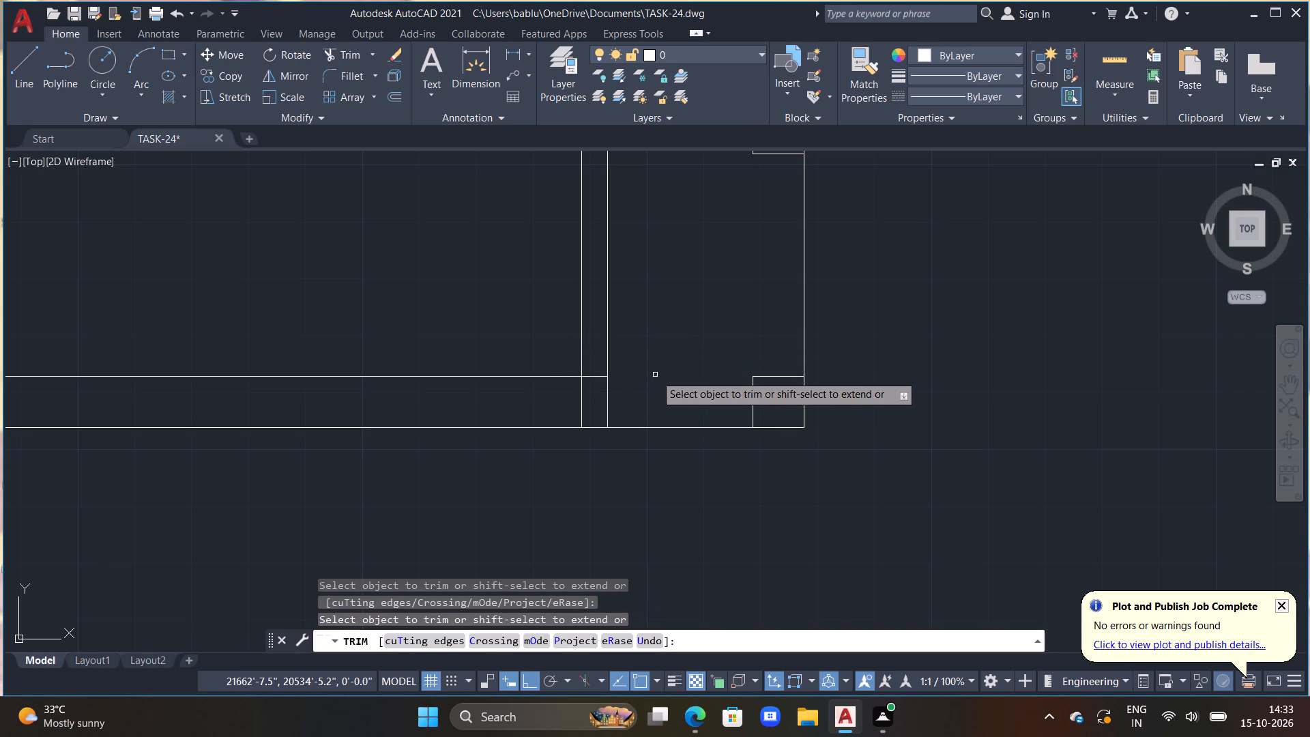
pyautogui.moveTo(660, 435); pyautogui.dragTo(662, 377)
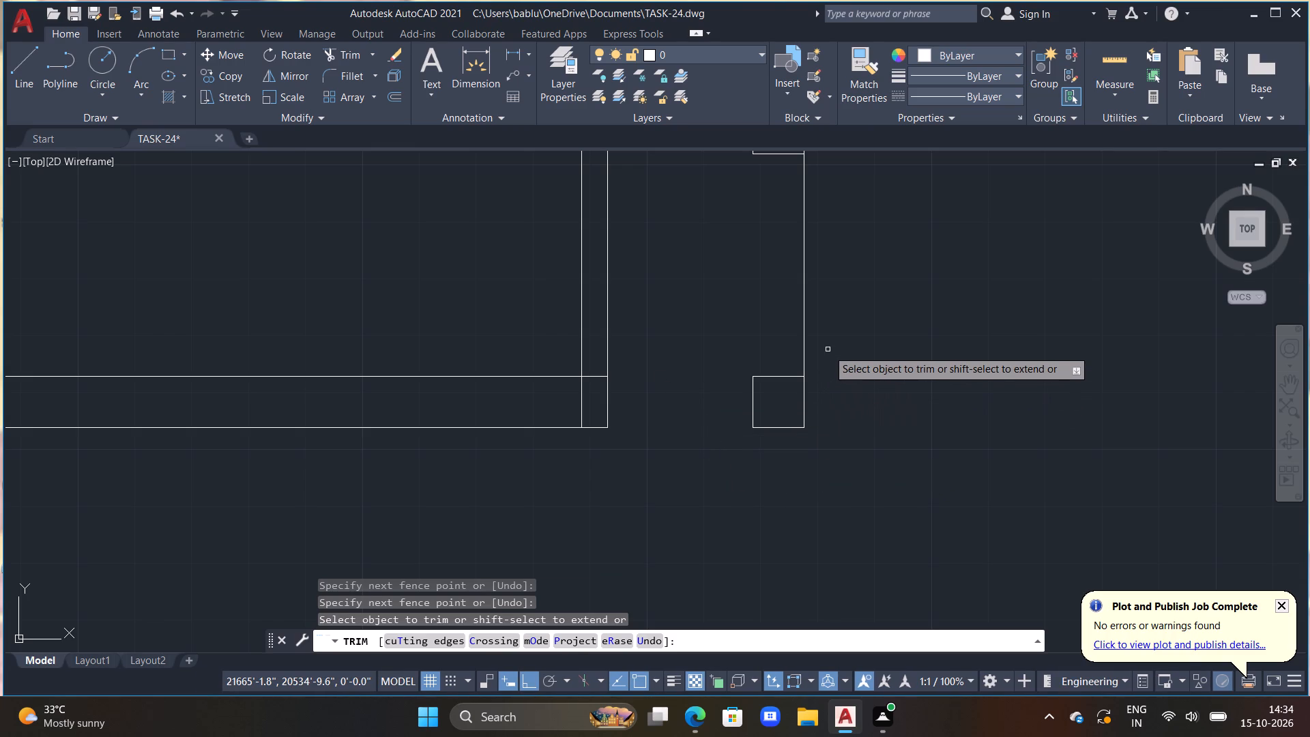
pyautogui.press('Escape')
pyautogui.press('Escape')
pyautogui.press('Escape')
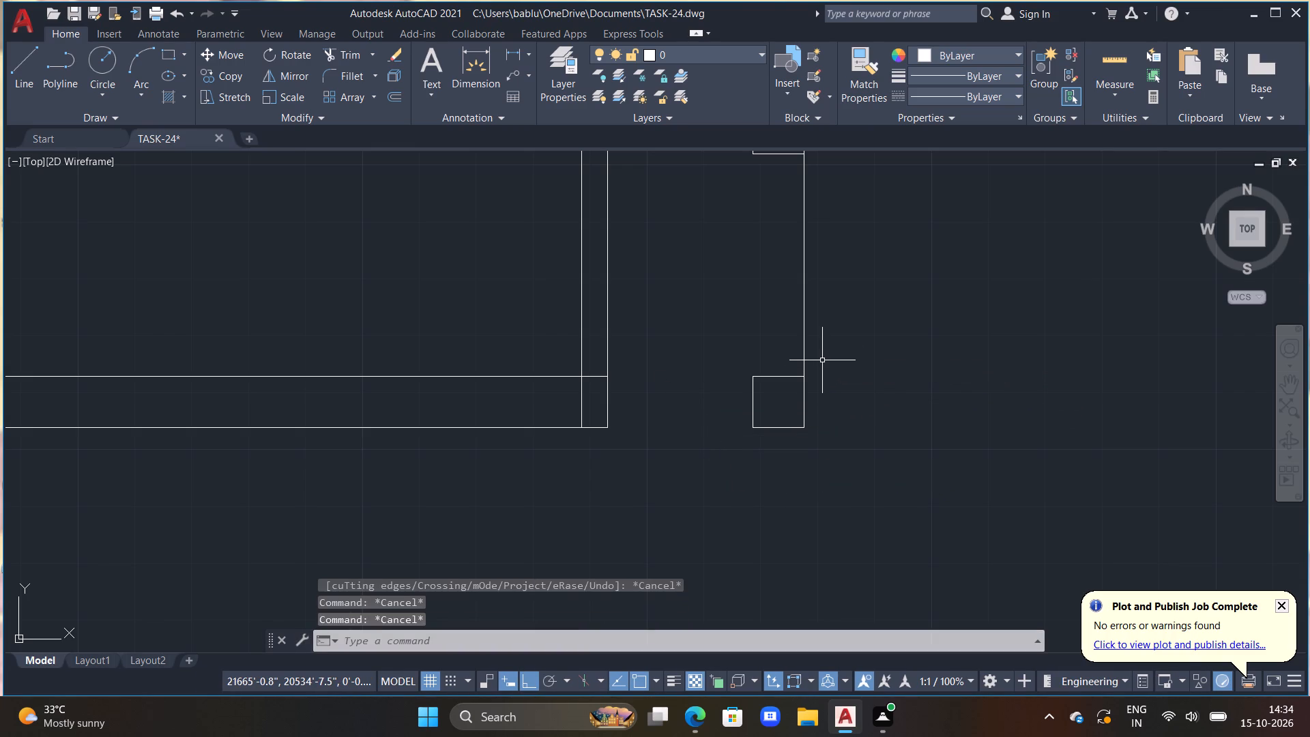
# Draw a stepped line from the corner block's upper edge midpoint, about 5" up and about 9" right past the outer wall face.
pyautogui.write('L')
pyautogui.press('space')
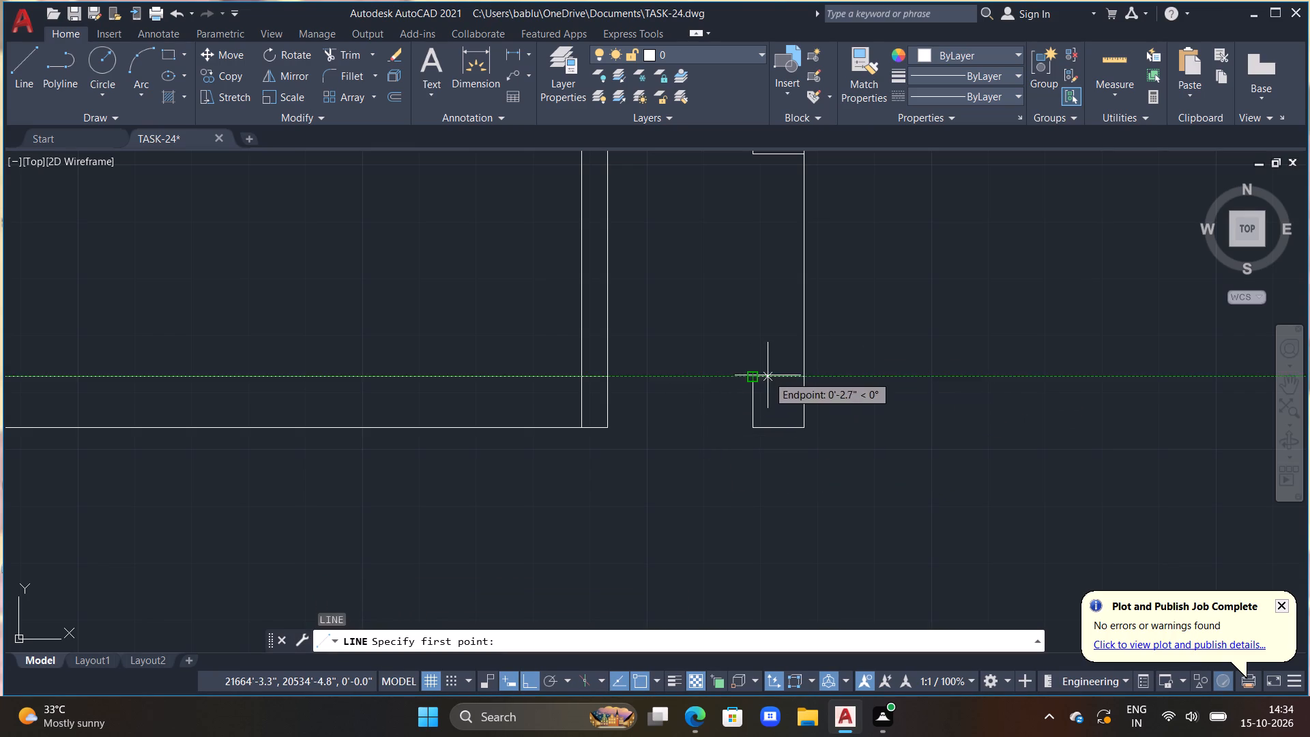
pyautogui.click(774, 375)
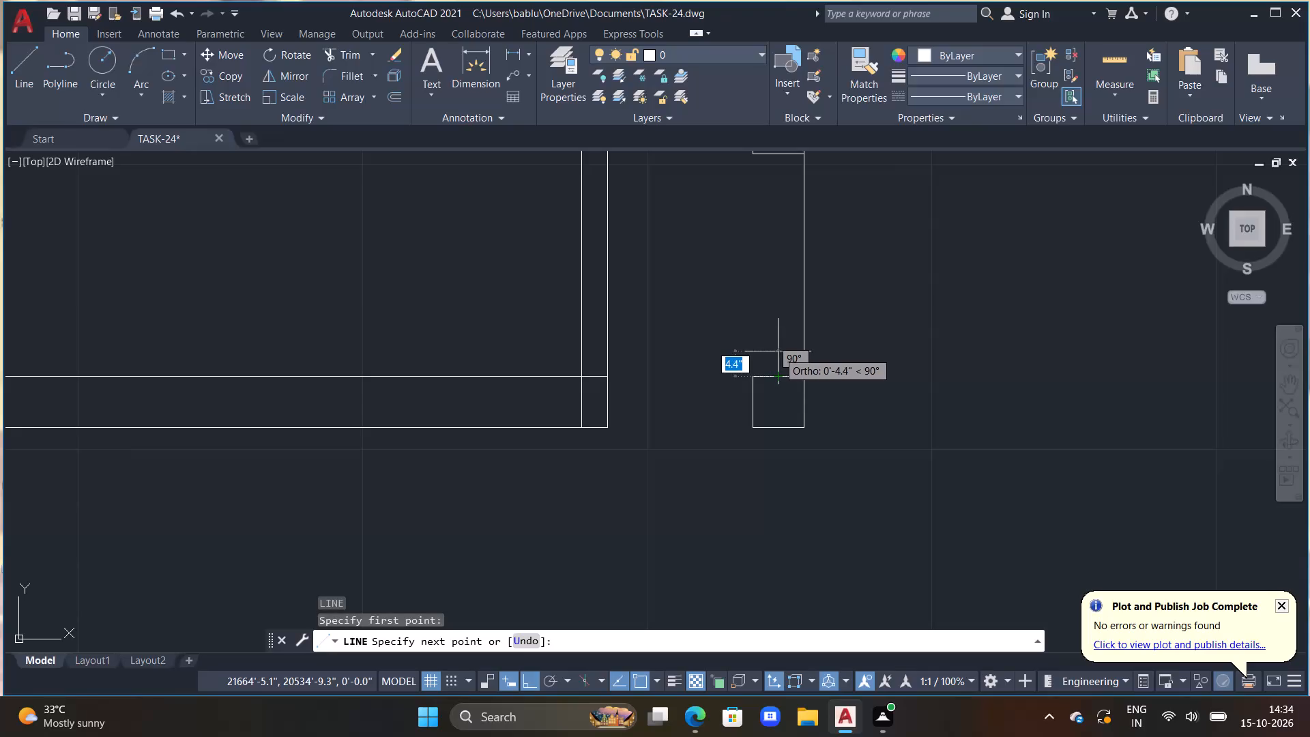
pyautogui.click(777, 347)
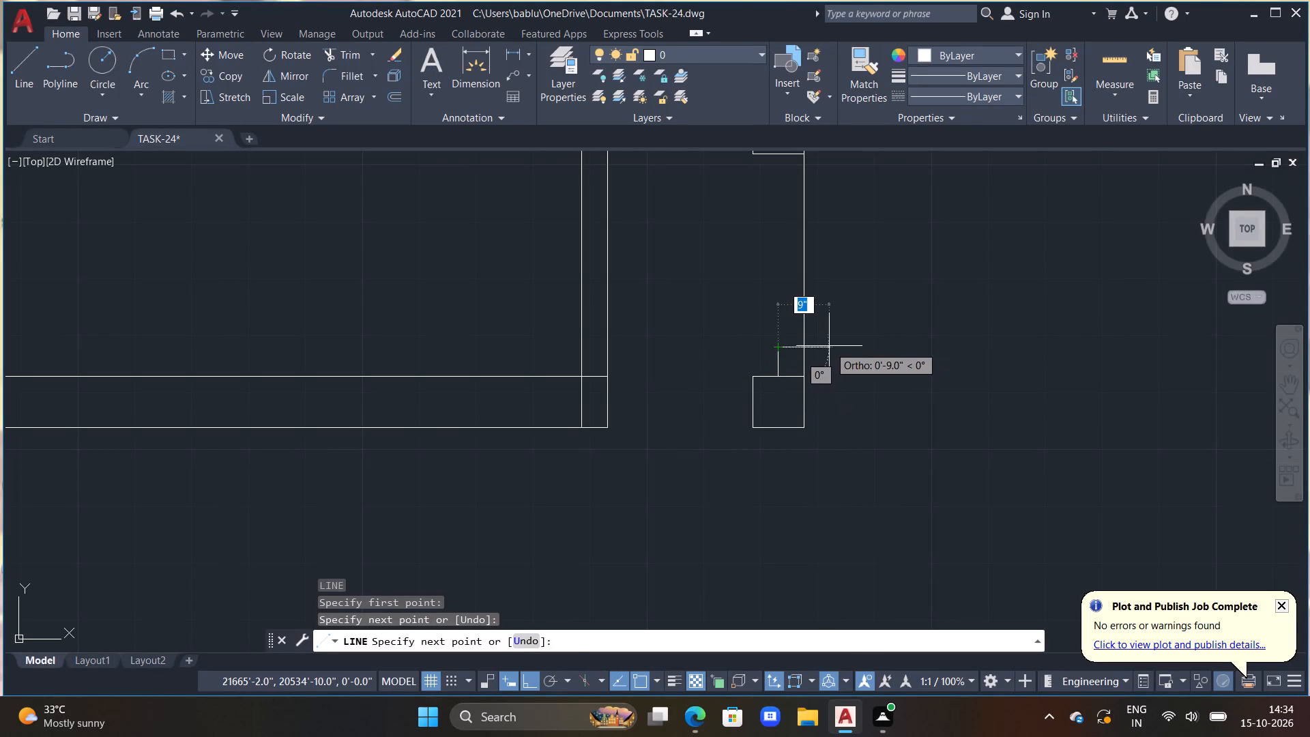
pyautogui.click(829, 346)
pyautogui.press('Escape')
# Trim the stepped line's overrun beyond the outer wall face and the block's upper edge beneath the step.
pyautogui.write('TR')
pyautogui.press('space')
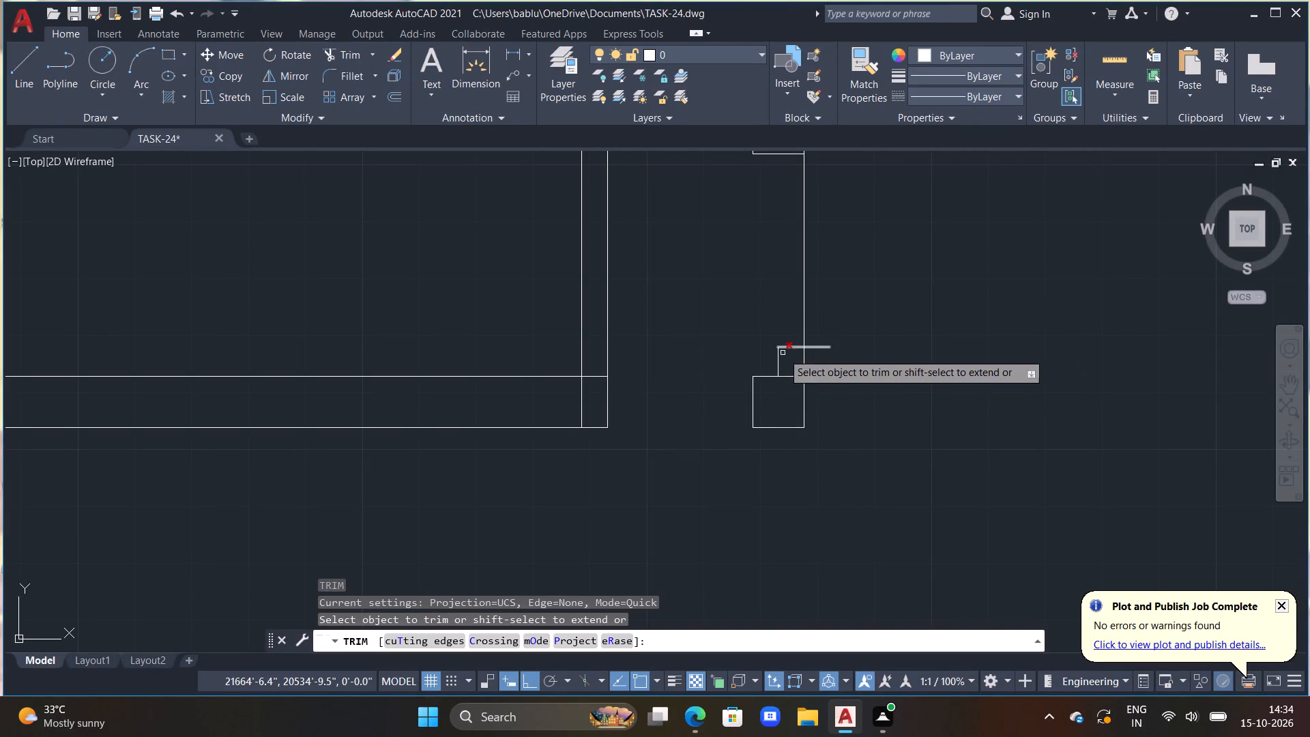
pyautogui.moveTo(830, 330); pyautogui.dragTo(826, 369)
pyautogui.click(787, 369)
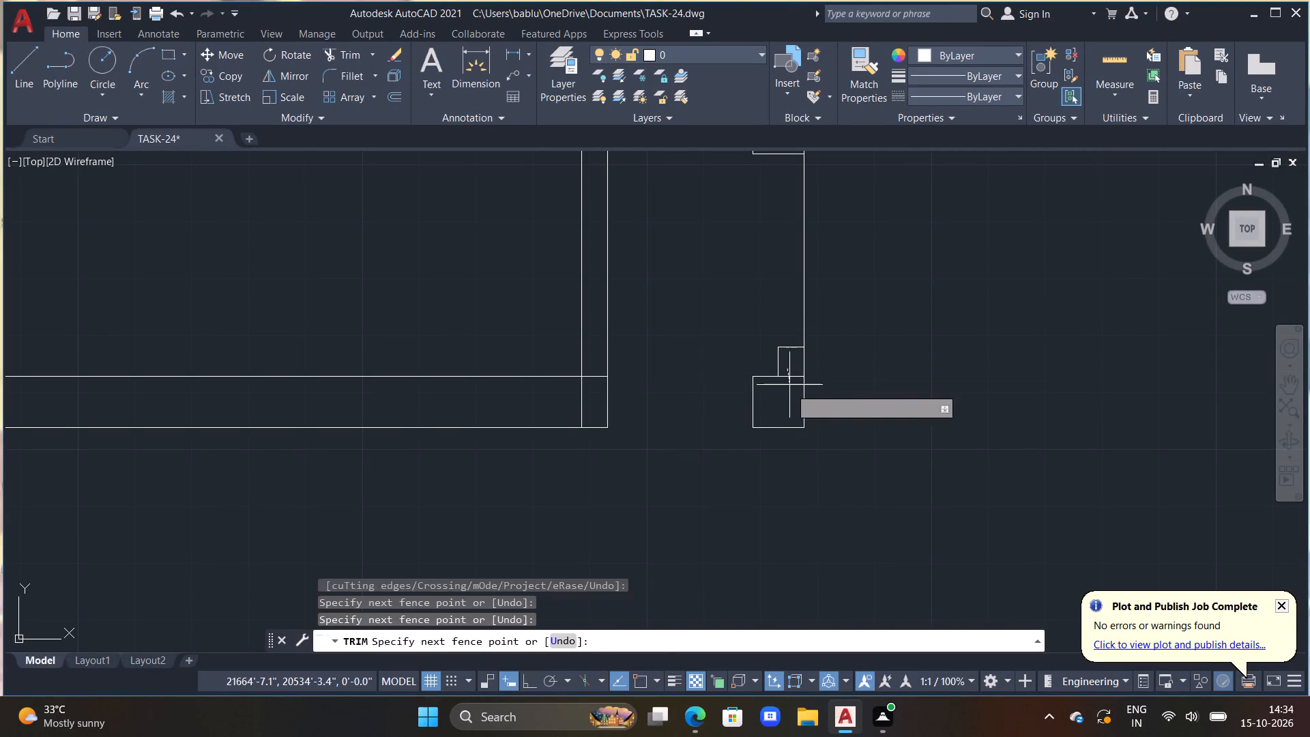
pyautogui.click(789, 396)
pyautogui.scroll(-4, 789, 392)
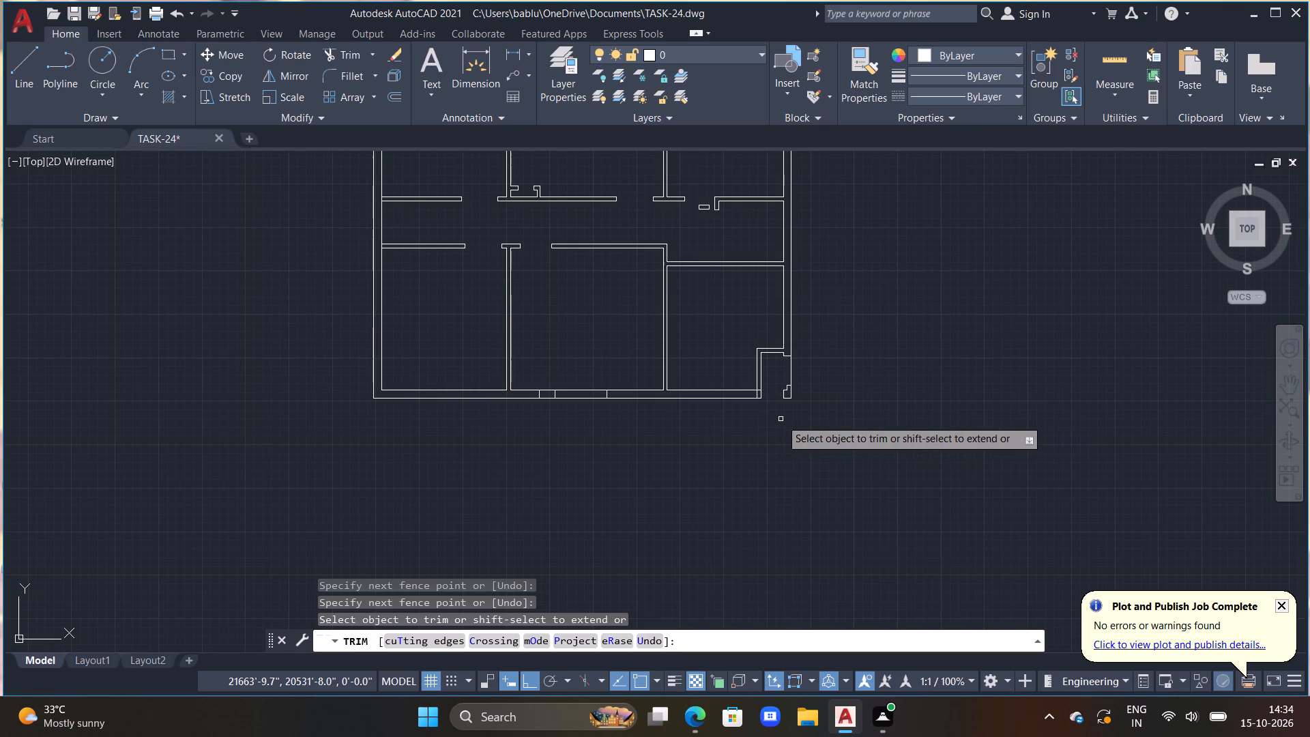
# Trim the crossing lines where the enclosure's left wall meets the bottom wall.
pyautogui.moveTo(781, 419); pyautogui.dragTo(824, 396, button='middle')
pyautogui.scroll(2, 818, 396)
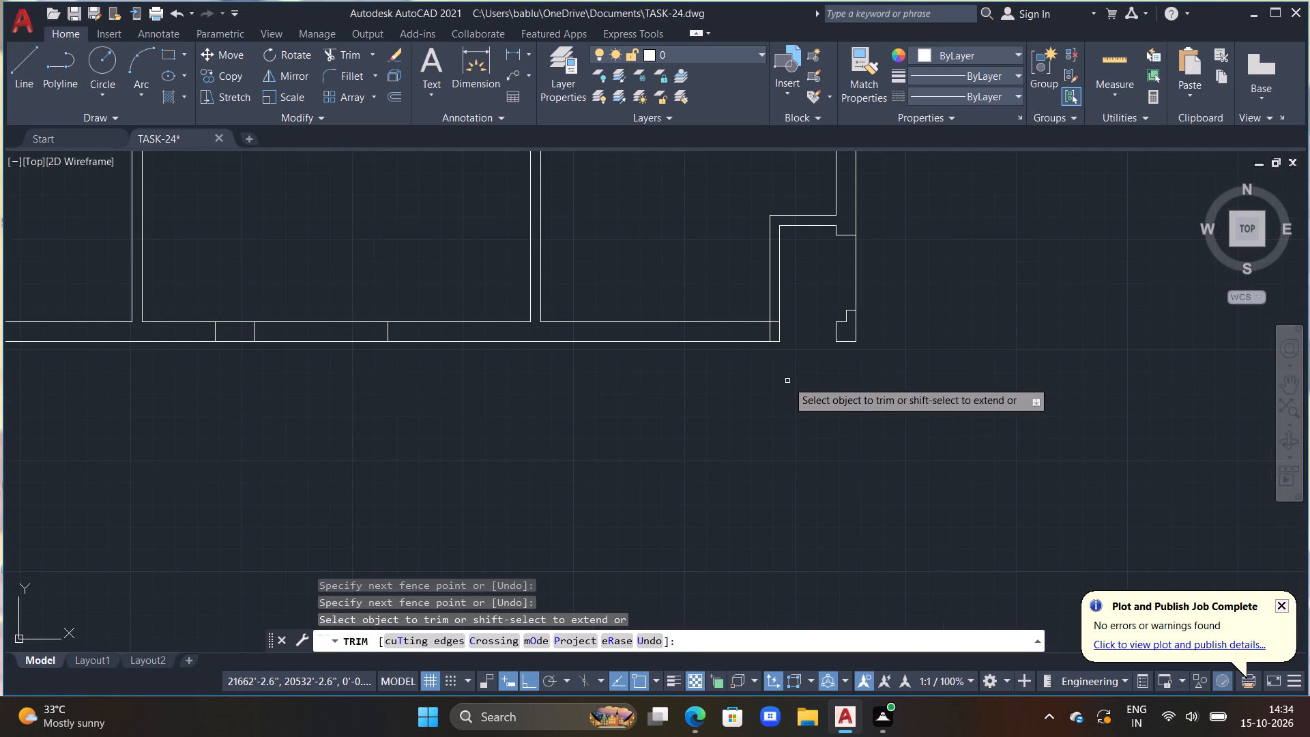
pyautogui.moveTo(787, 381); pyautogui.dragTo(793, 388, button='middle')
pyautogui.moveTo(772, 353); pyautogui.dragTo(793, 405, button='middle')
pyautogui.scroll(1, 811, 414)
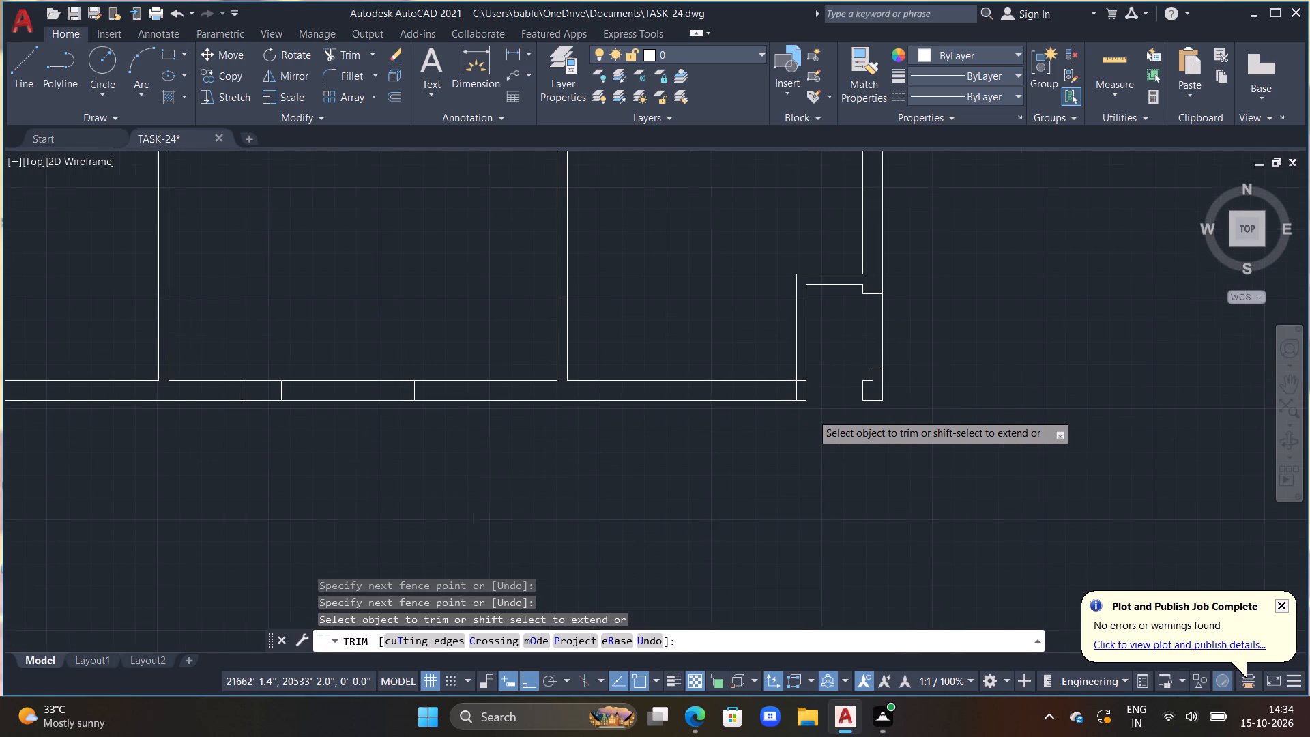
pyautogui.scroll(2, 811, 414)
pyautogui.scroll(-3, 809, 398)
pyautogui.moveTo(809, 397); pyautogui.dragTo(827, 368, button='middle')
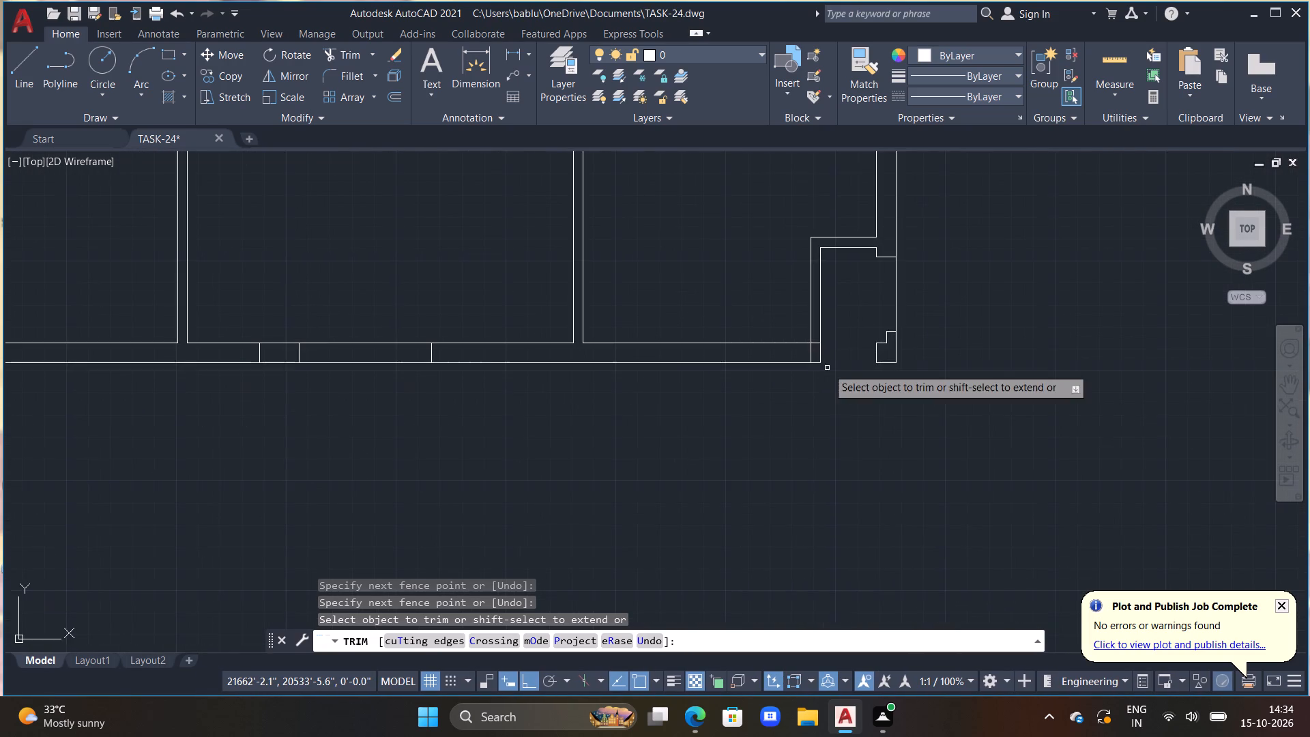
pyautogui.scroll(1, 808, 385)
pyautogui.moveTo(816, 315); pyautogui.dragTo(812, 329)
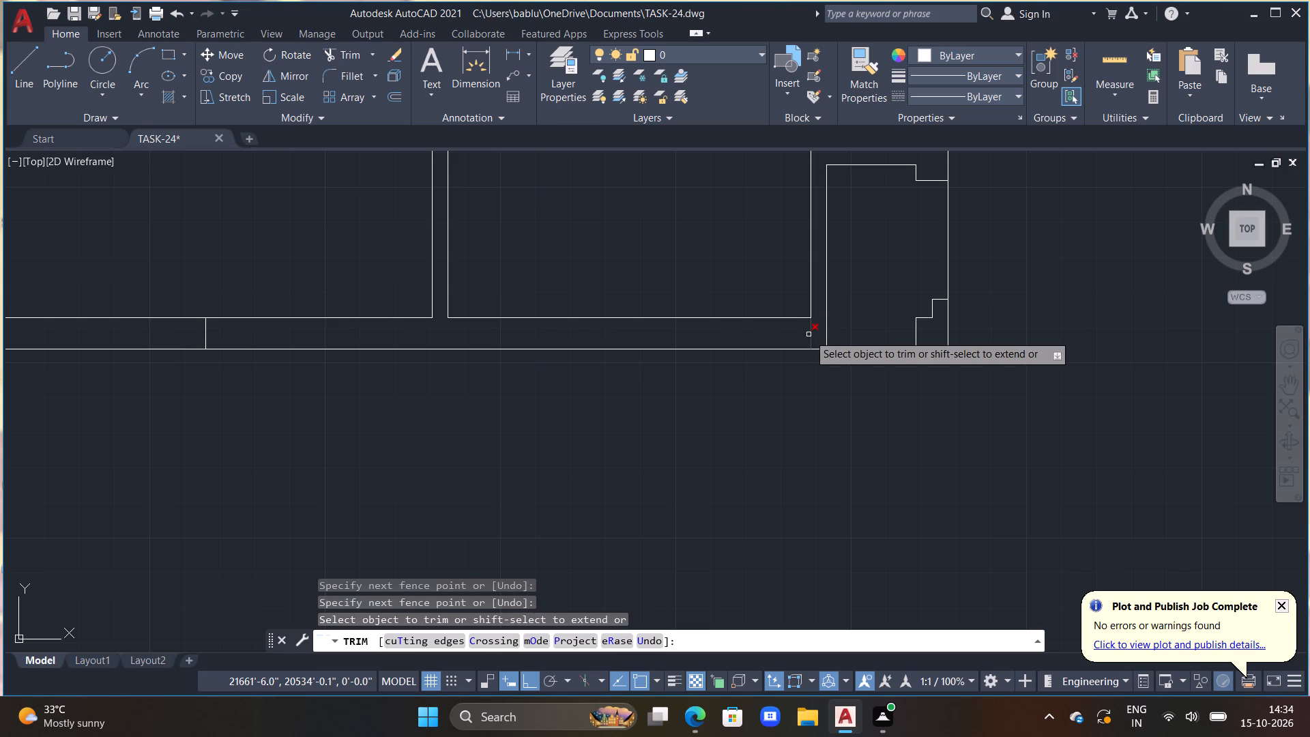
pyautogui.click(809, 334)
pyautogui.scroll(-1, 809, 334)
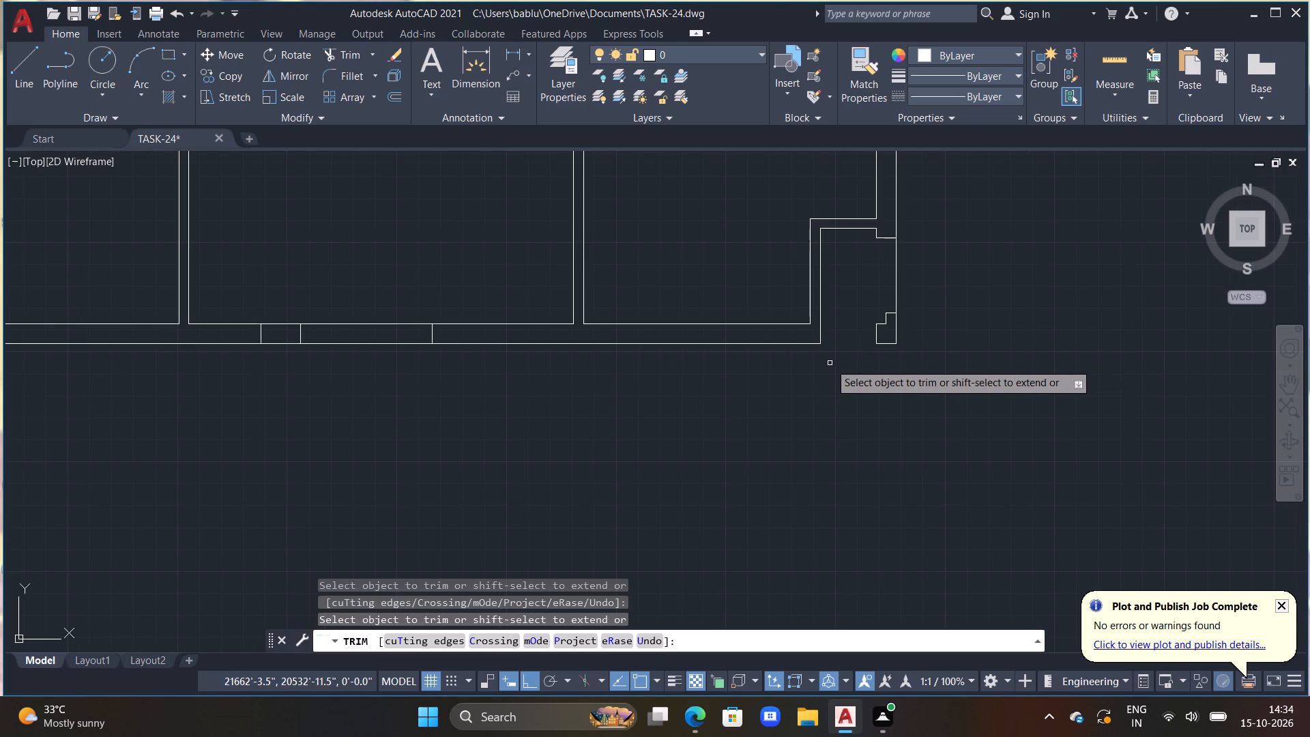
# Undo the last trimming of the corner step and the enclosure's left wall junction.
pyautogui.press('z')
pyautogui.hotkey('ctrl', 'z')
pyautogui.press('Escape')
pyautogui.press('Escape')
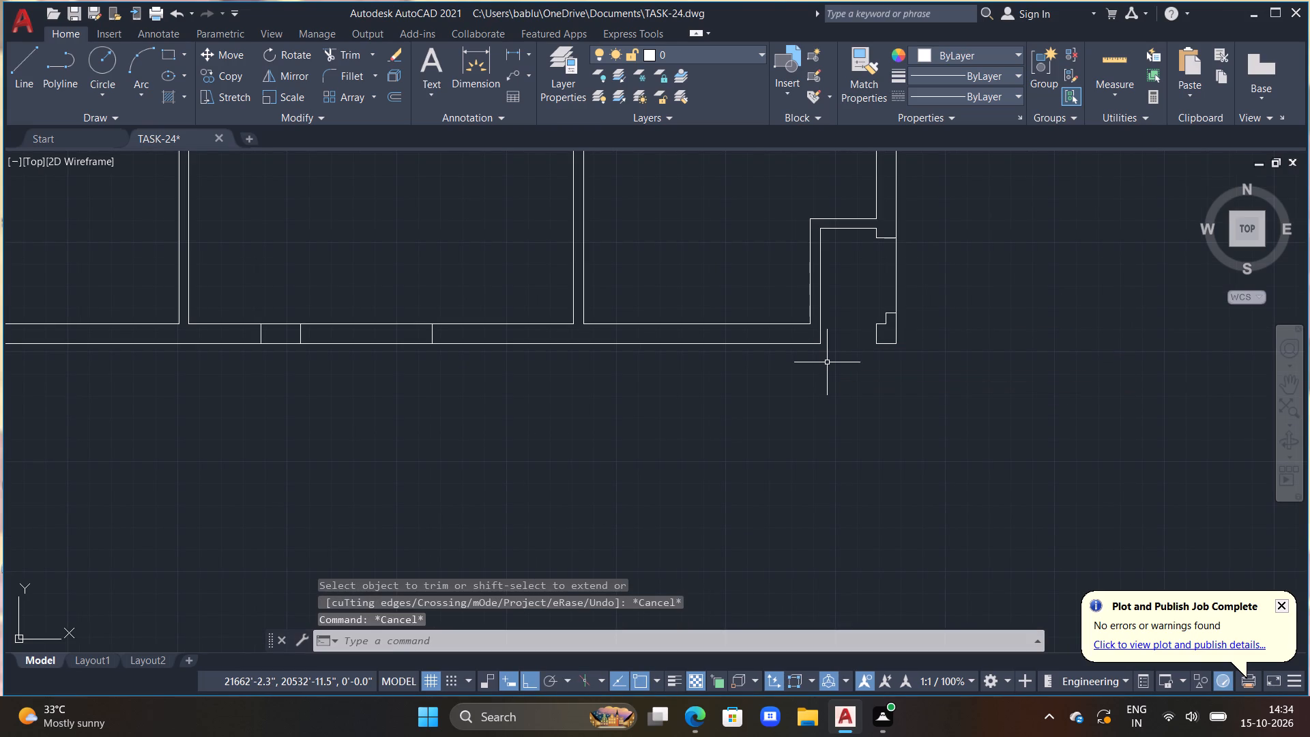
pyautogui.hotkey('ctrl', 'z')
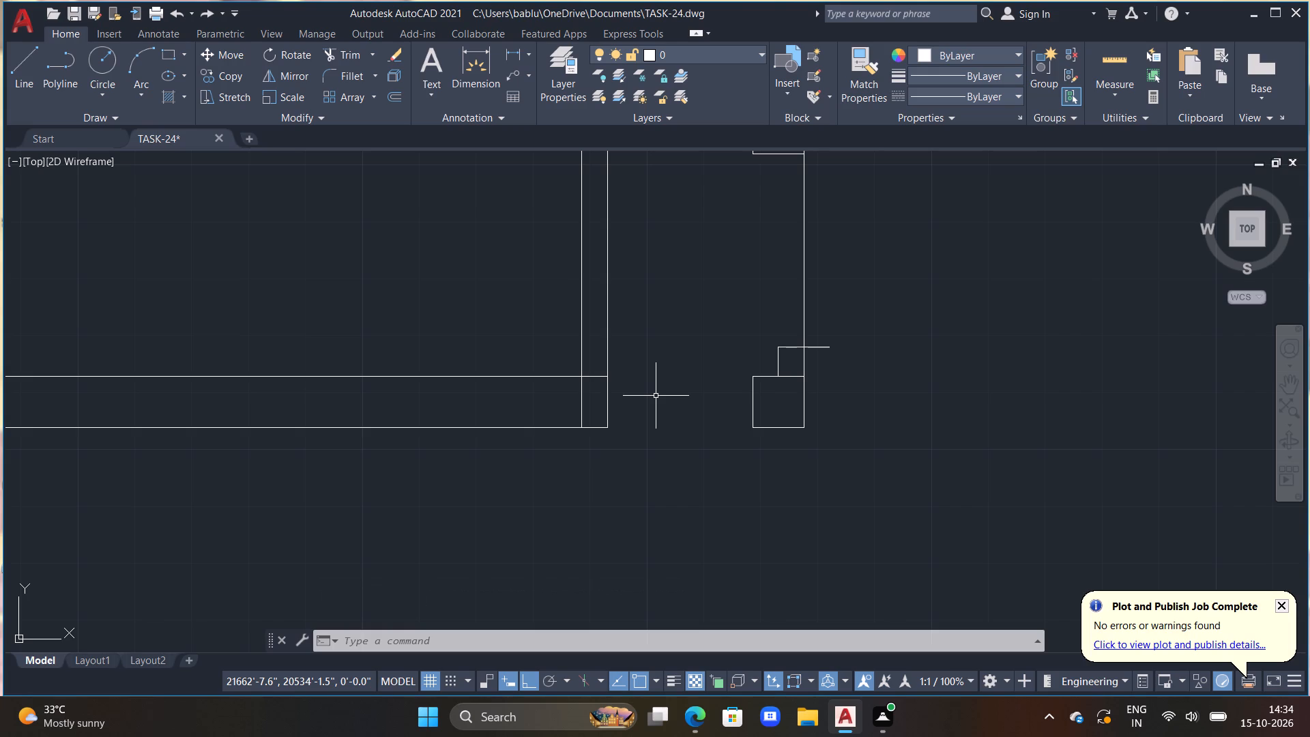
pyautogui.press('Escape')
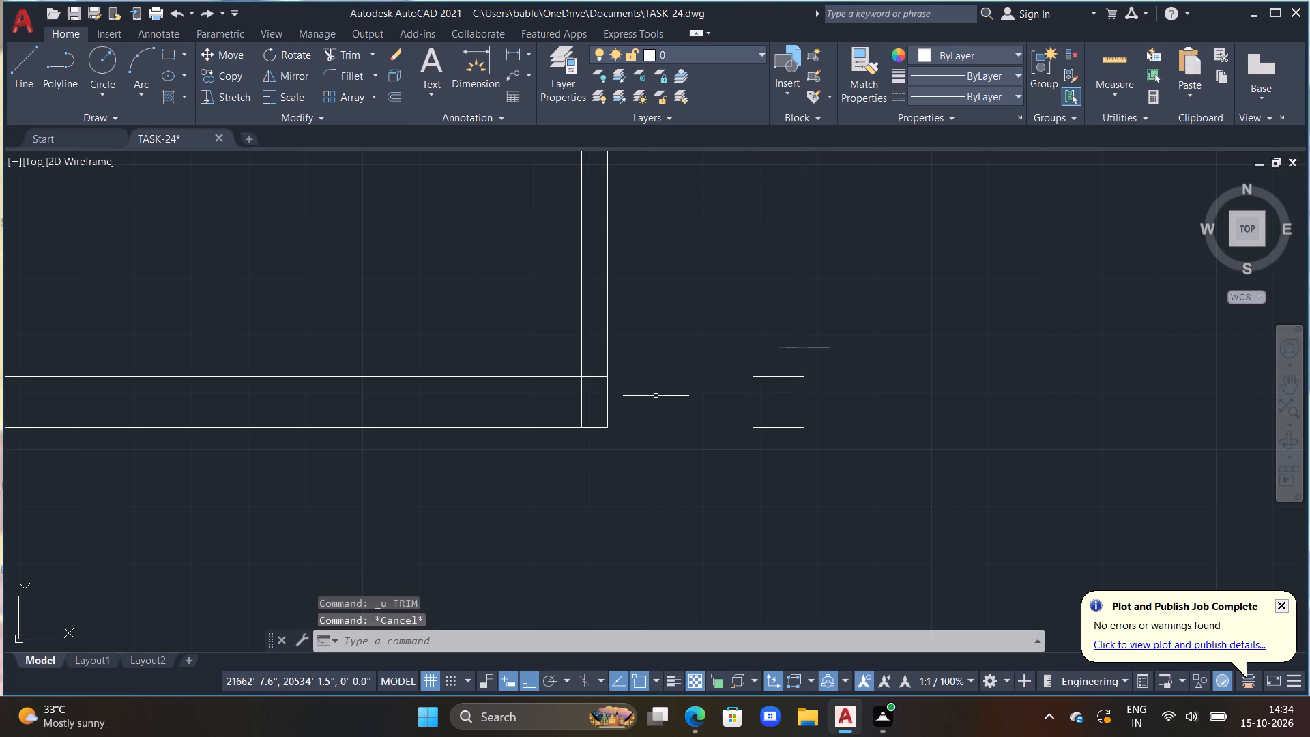
# Draw a stub outline extending the bottom wall about 6" right past the corner enclosure's left wall, about 9" deep.
pyautogui.write('L')
pyautogui.press('space')
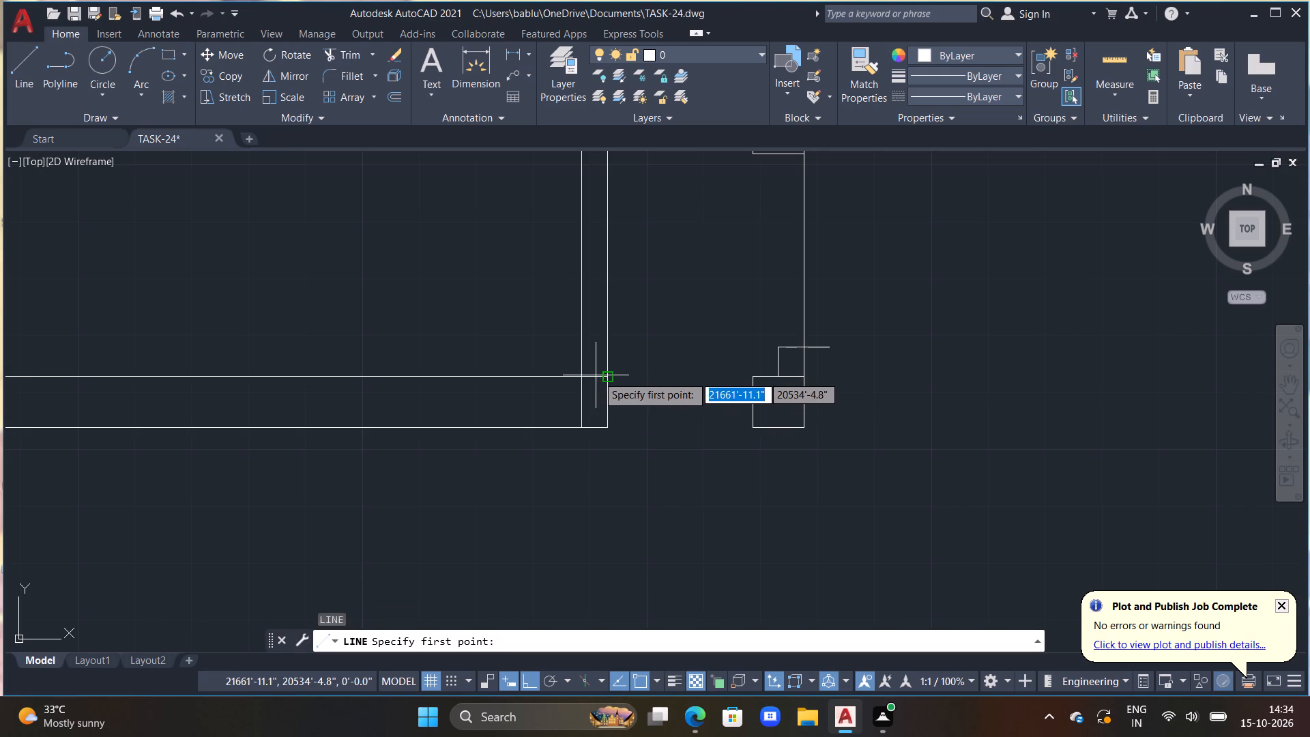
pyautogui.click(609, 375)
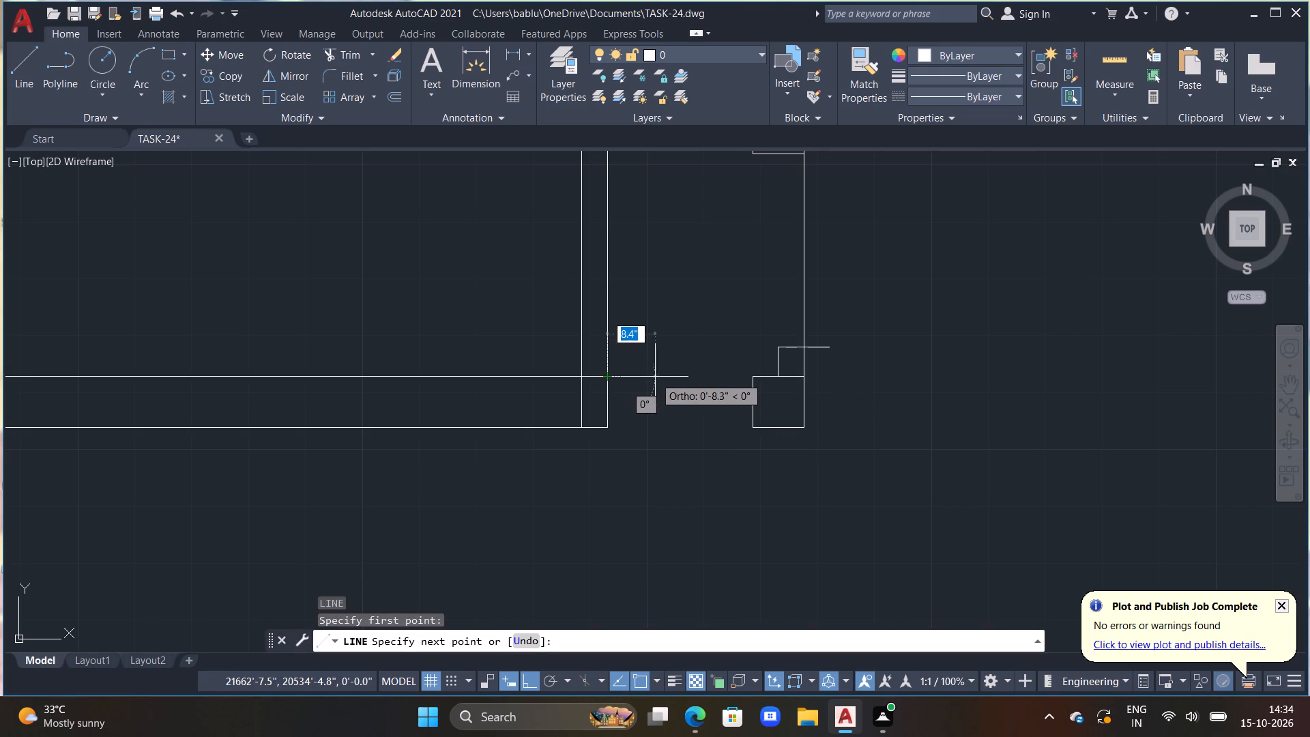
pyautogui.click(643, 377)
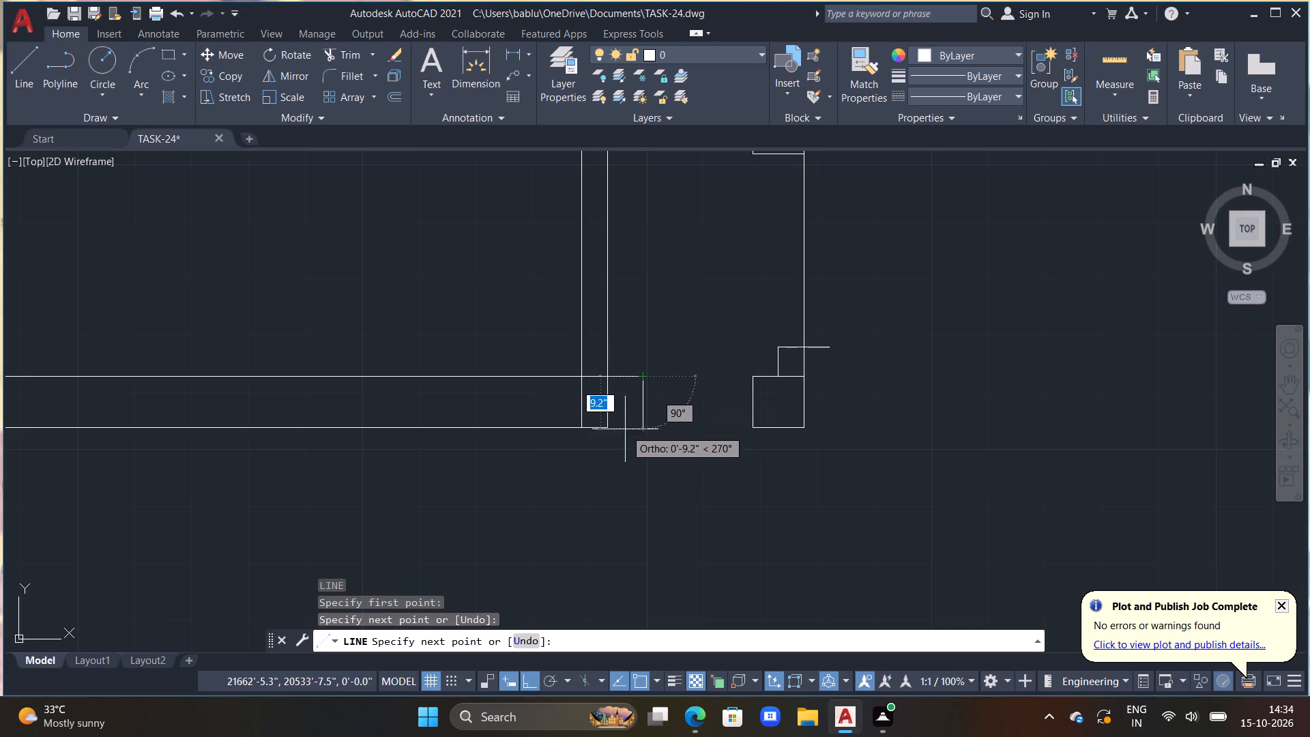
pyautogui.click(643, 429)
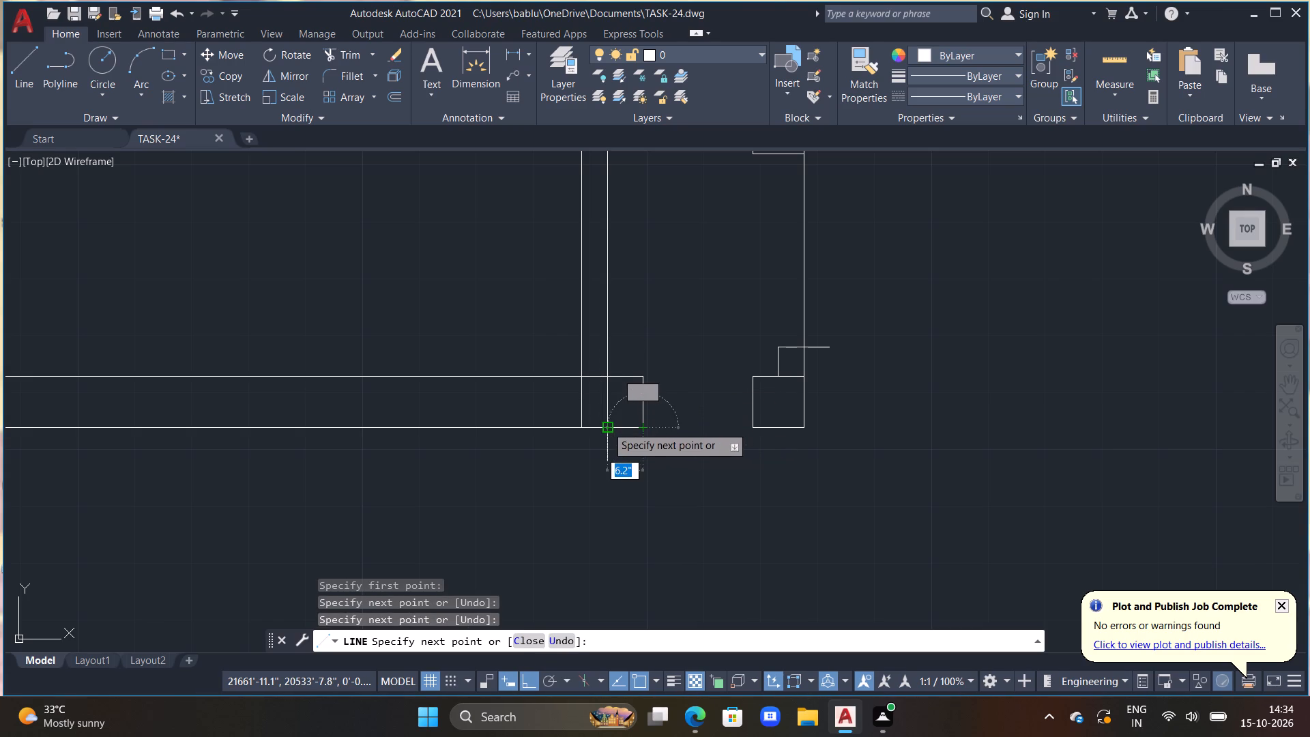
pyautogui.click(607, 426)
pyautogui.press('Escape')
# Trim the crossing lines where the enclosure's left wall and the new stub meet the bottom wall.
pyautogui.press('t')
pyautogui.write('R')
pyautogui.press('space')
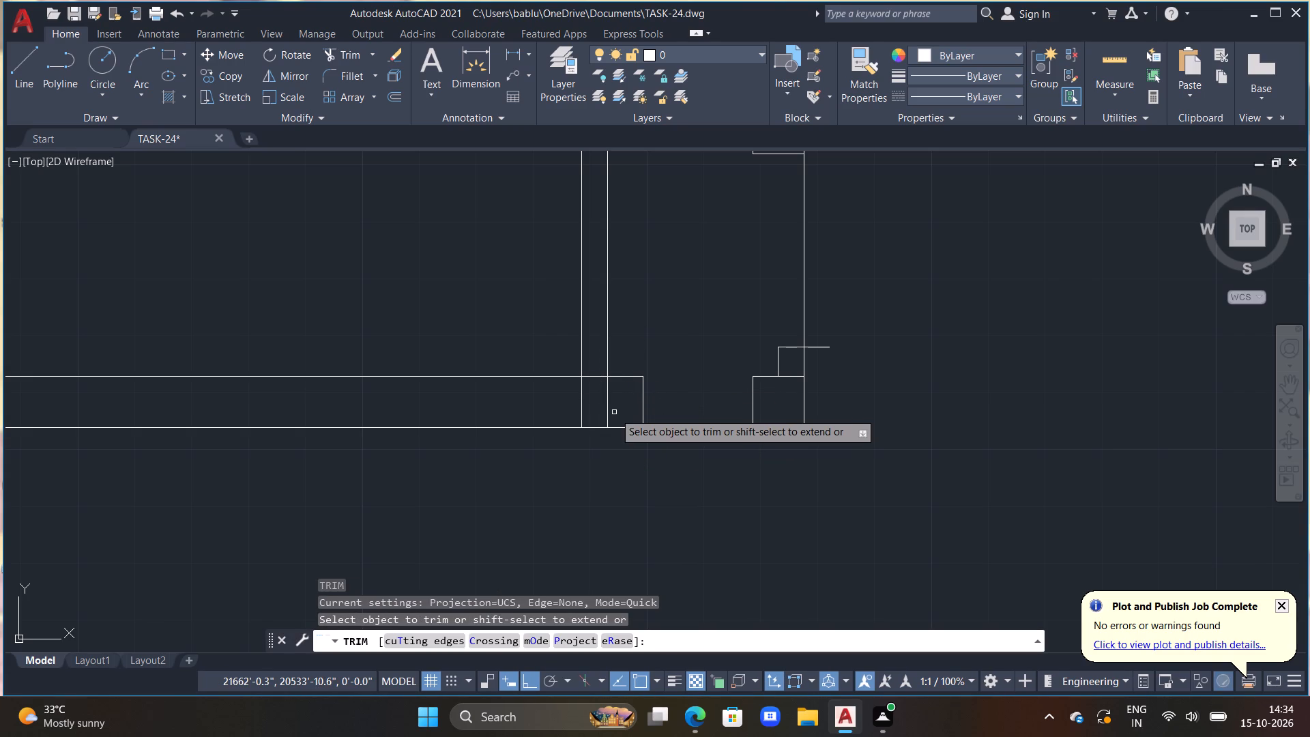
pyautogui.moveTo(621, 411); pyautogui.dragTo(584, 399)
pyautogui.moveTo(596, 392); pyautogui.dragTo(595, 364)
pyautogui.scroll(-2, 595, 399)
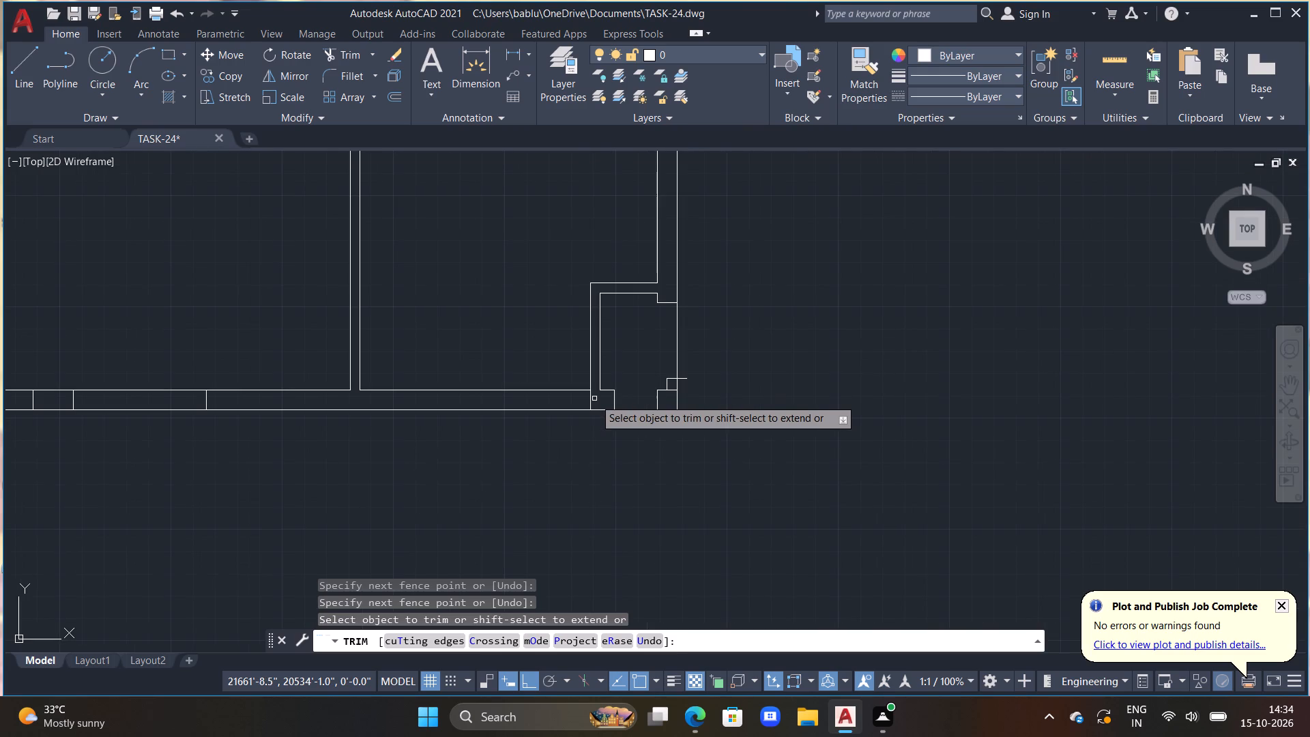
pyautogui.moveTo(596, 401); pyautogui.dragTo(638, 408, button='middle')
pyautogui.moveTo(622, 405); pyautogui.dragTo(643, 408)
# Remove the three short cross lines within the bottom wall below the middle room using Trim.
pyautogui.moveTo(634, 467); pyautogui.dragTo(695, 493, button='middle')
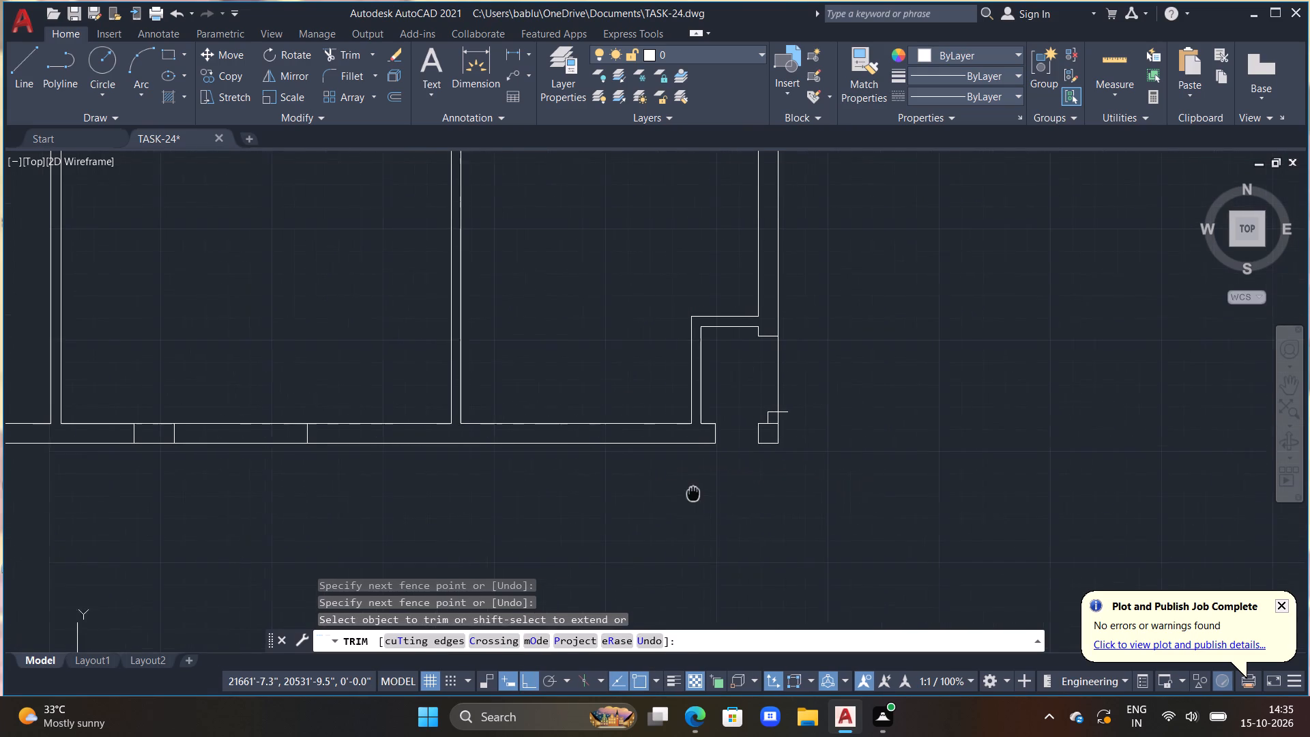
pyautogui.moveTo(695, 493); pyautogui.dragTo(695, 493, button='middle')
pyautogui.moveTo(630, 474); pyautogui.dragTo(702, 478, button='middle')
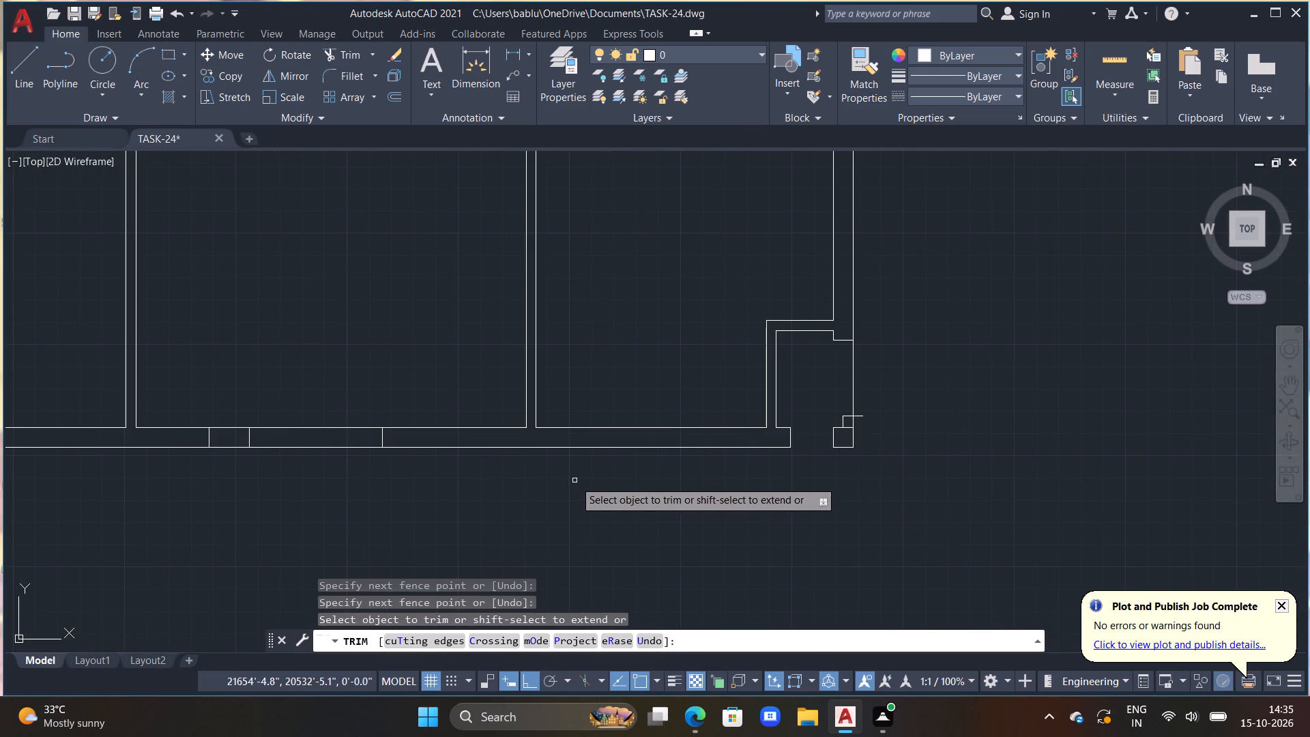
pyautogui.moveTo(594, 479); pyautogui.dragTo(654, 483, button='middle')
pyautogui.moveTo(540, 484); pyautogui.dragTo(641, 500, button='middle')
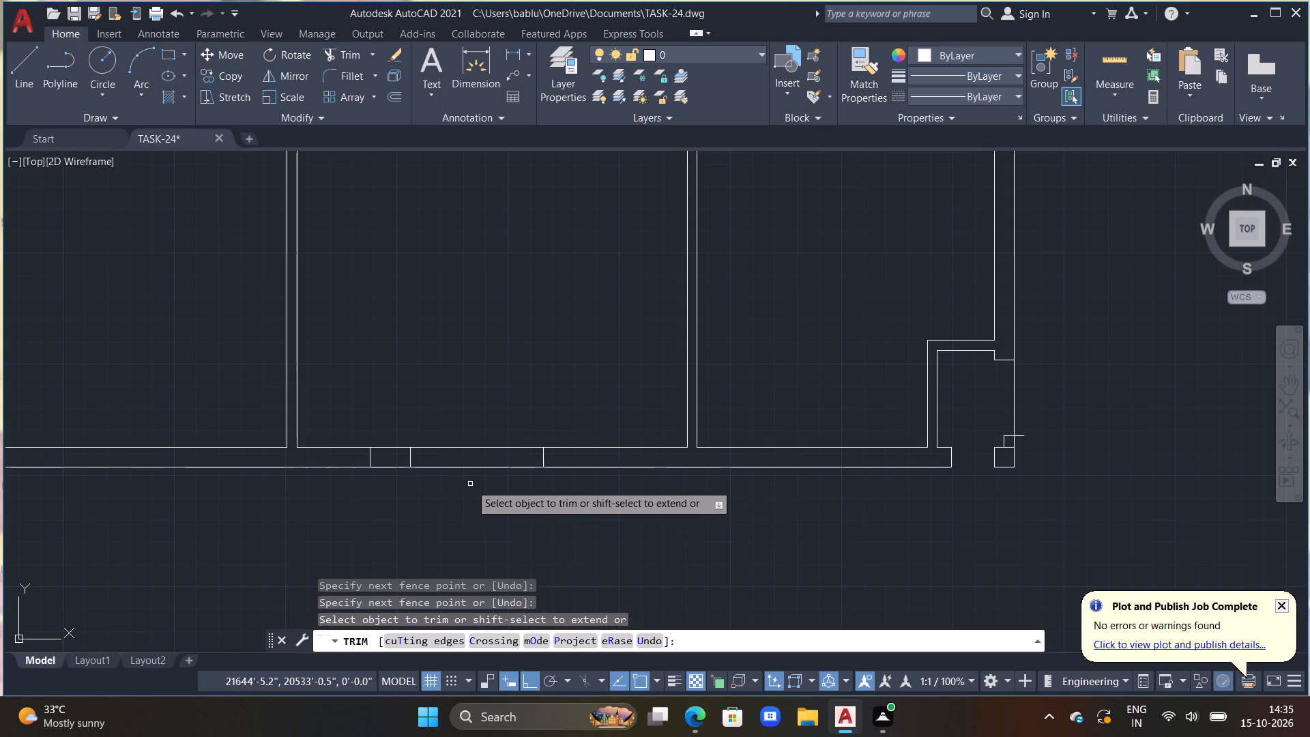
pyautogui.moveTo(450, 488); pyautogui.dragTo(547, 496, button='middle')
pyautogui.scroll(-1, 541, 489)
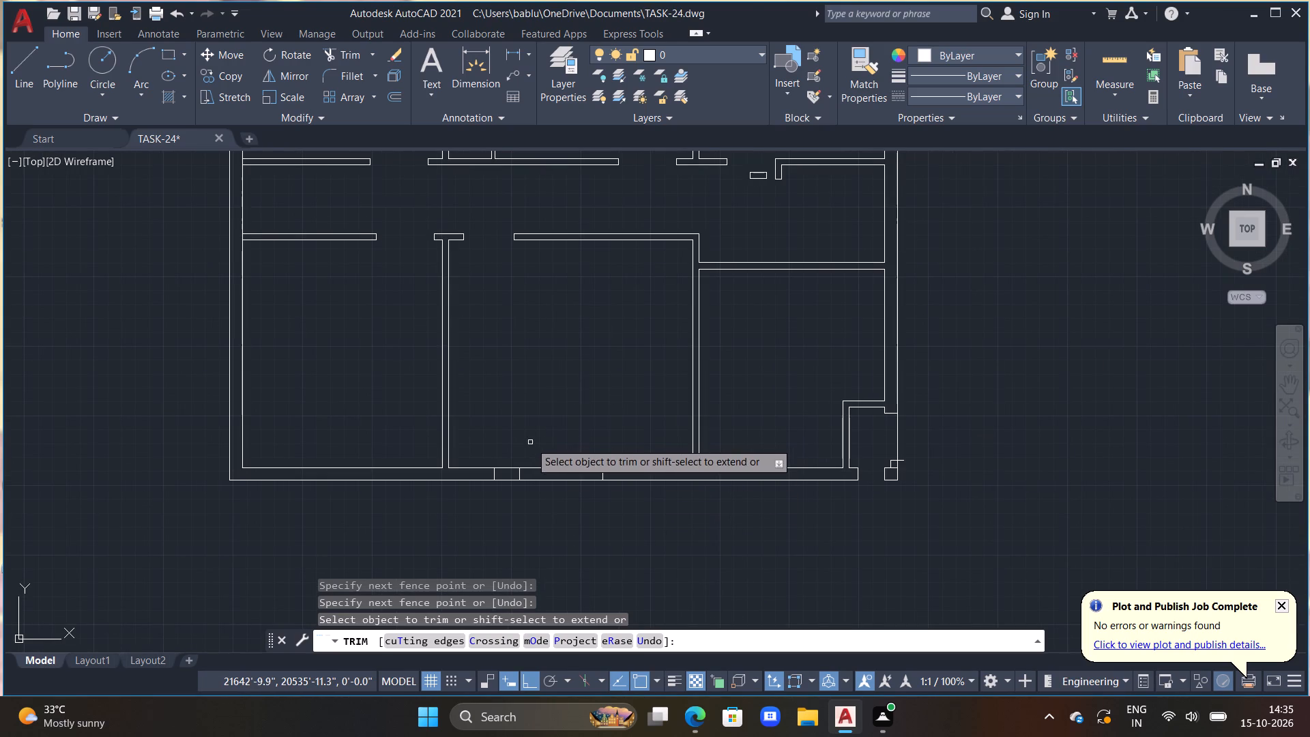
pyautogui.moveTo(530, 442); pyautogui.dragTo(523, 420, button='middle')
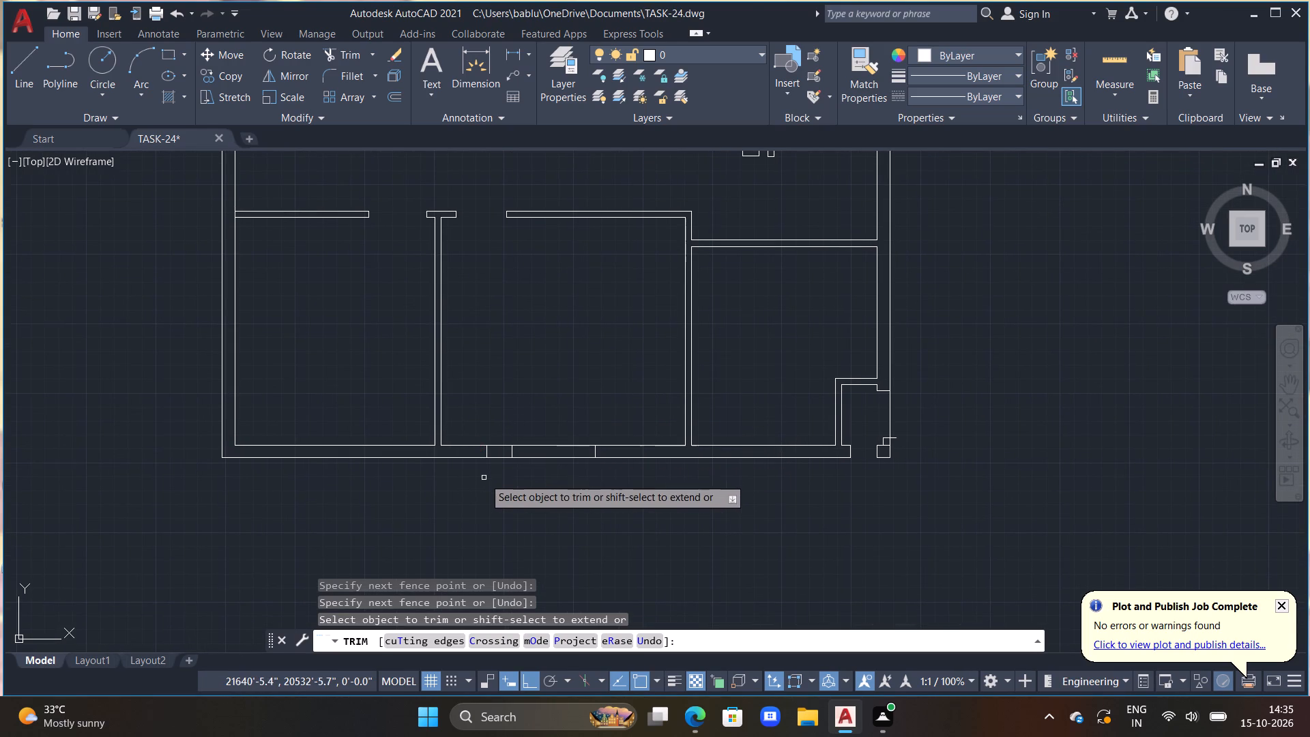
pyautogui.scroll(2, 499, 469)
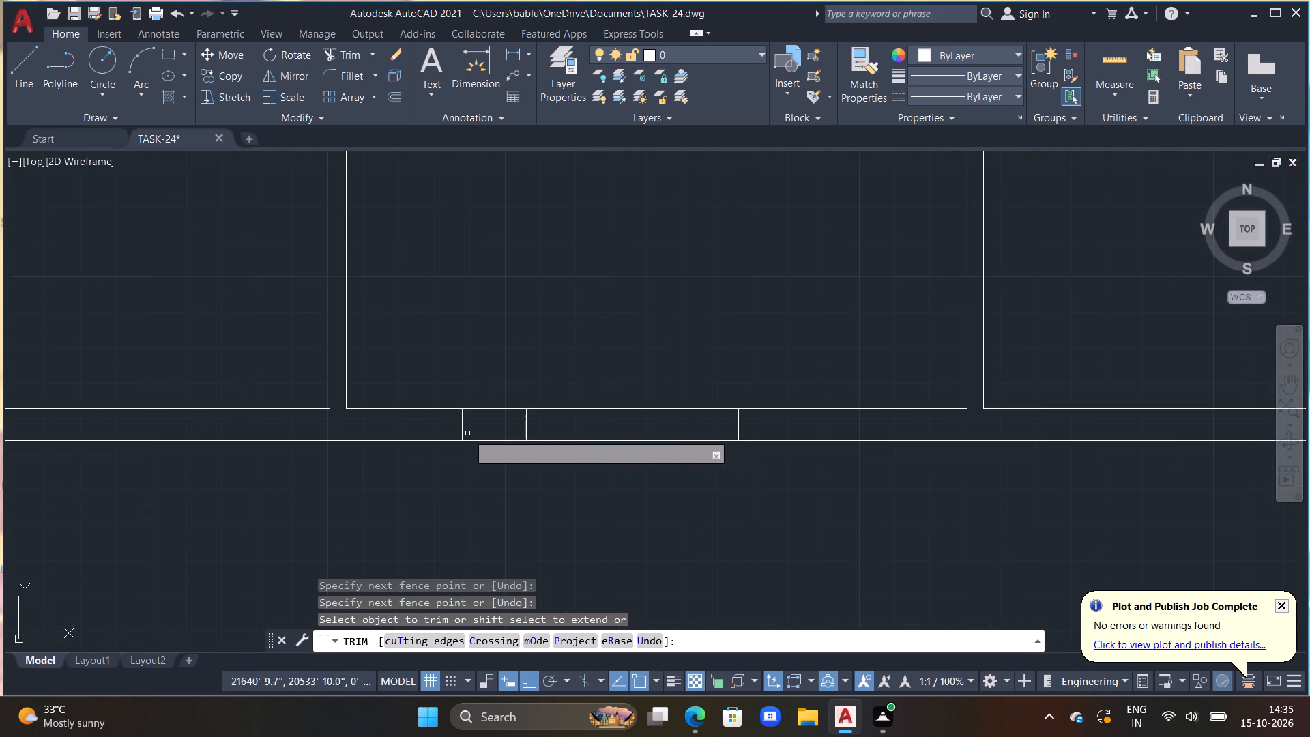
pyautogui.moveTo(450, 425); pyautogui.dragTo(502, 436)
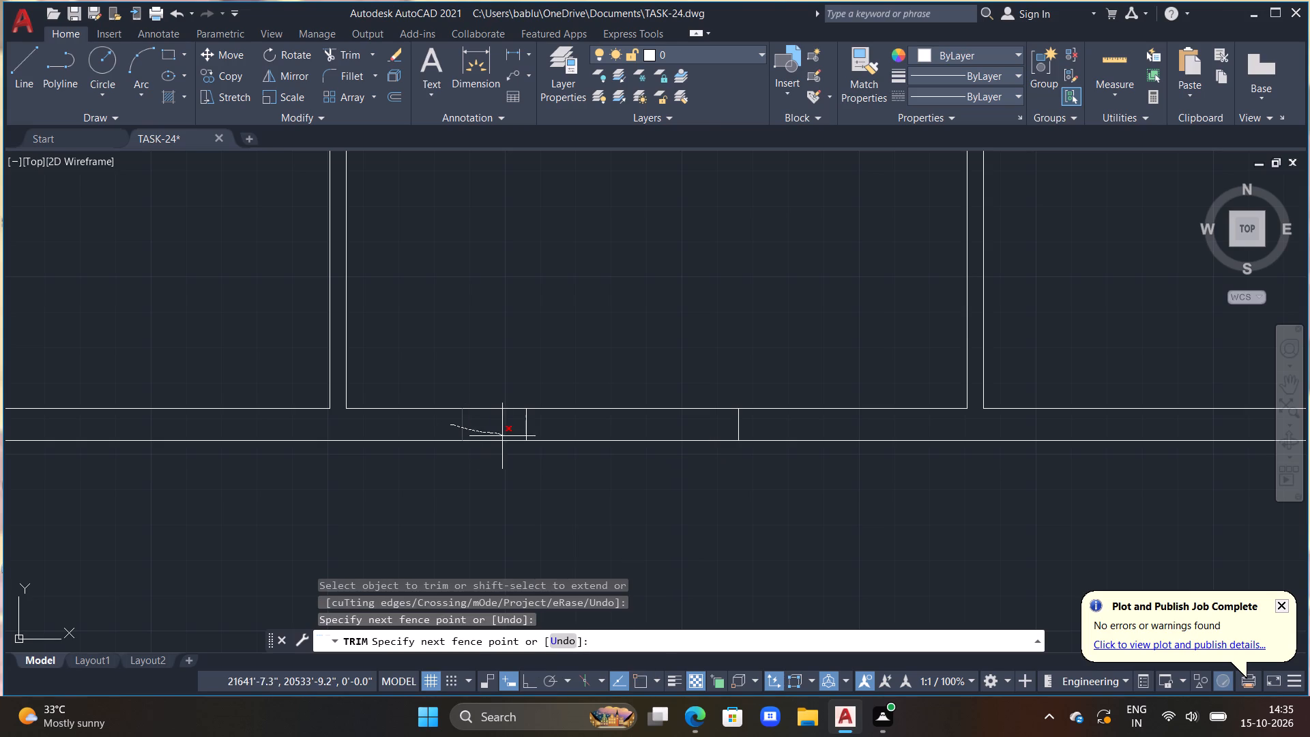
pyautogui.moveTo(502, 436); pyautogui.dragTo(525, 429)
pyautogui.moveTo(706, 429); pyautogui.dragTo(708, 429)
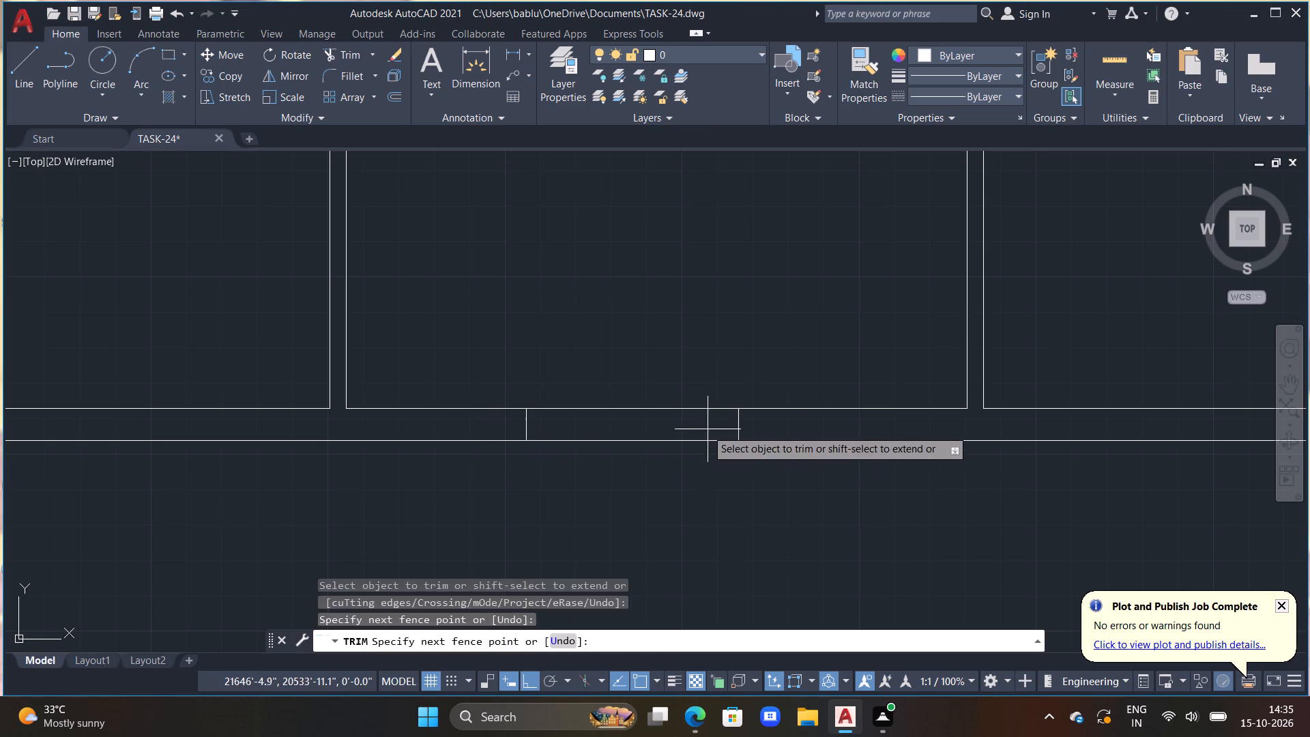
pyautogui.moveTo(708, 429); pyautogui.dragTo(794, 429)
pyautogui.moveTo(513, 420); pyautogui.dragTo(580, 435)
pyautogui.scroll(-3, 581, 433)
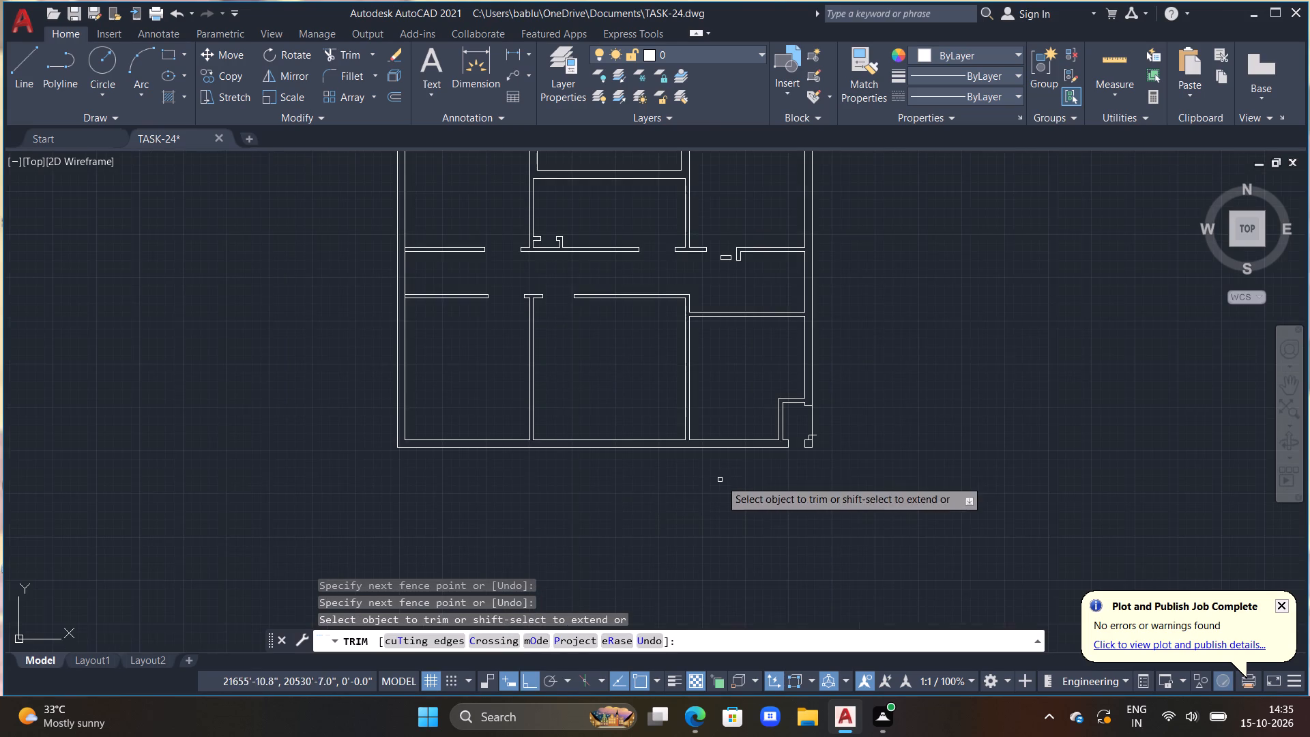
pyautogui.moveTo(749, 469); pyautogui.dragTo(647, 469, button='middle')
pyautogui.scroll(1, 749, 490)
pyautogui.press('Escape')
# Trim the corner step line's overrun beyond the outer wall face.
pyautogui.scroll(3, 722, 447)
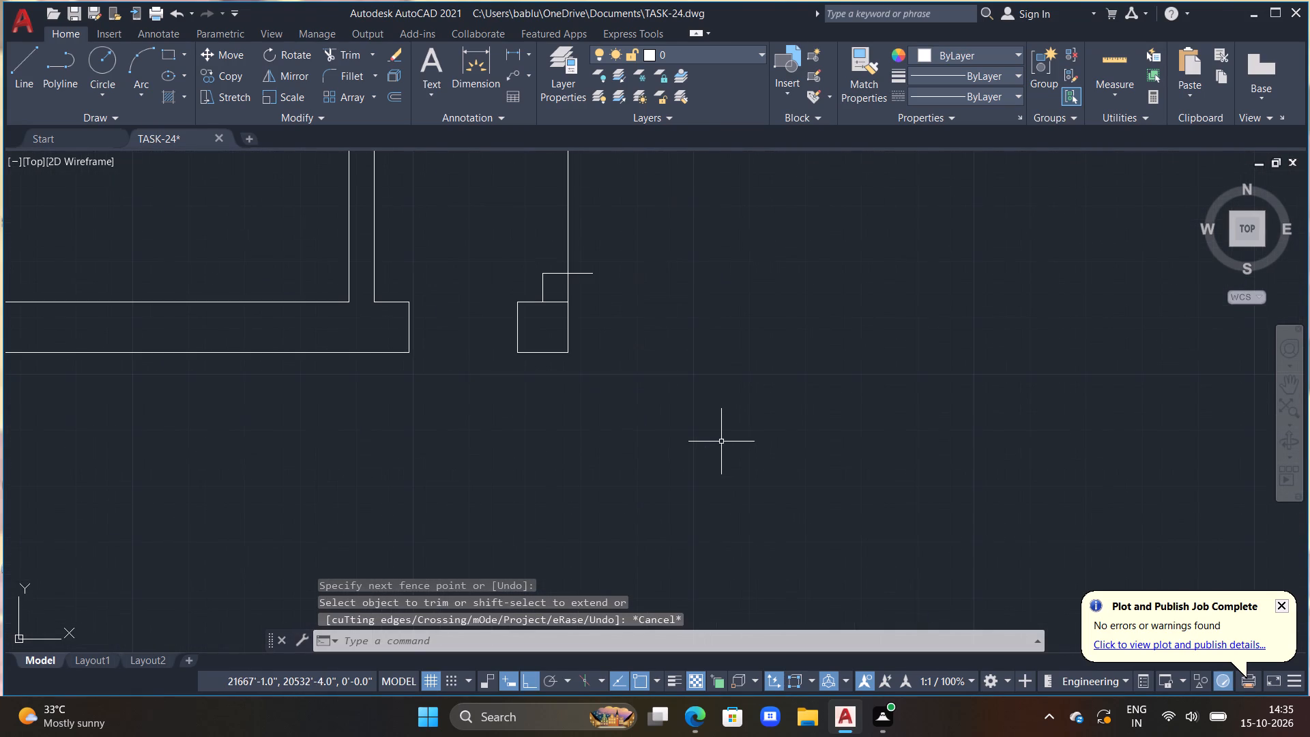
pyautogui.press('t')
pyautogui.press('r')
pyautogui.scroll(1, 719, 437)
pyautogui.press('space')
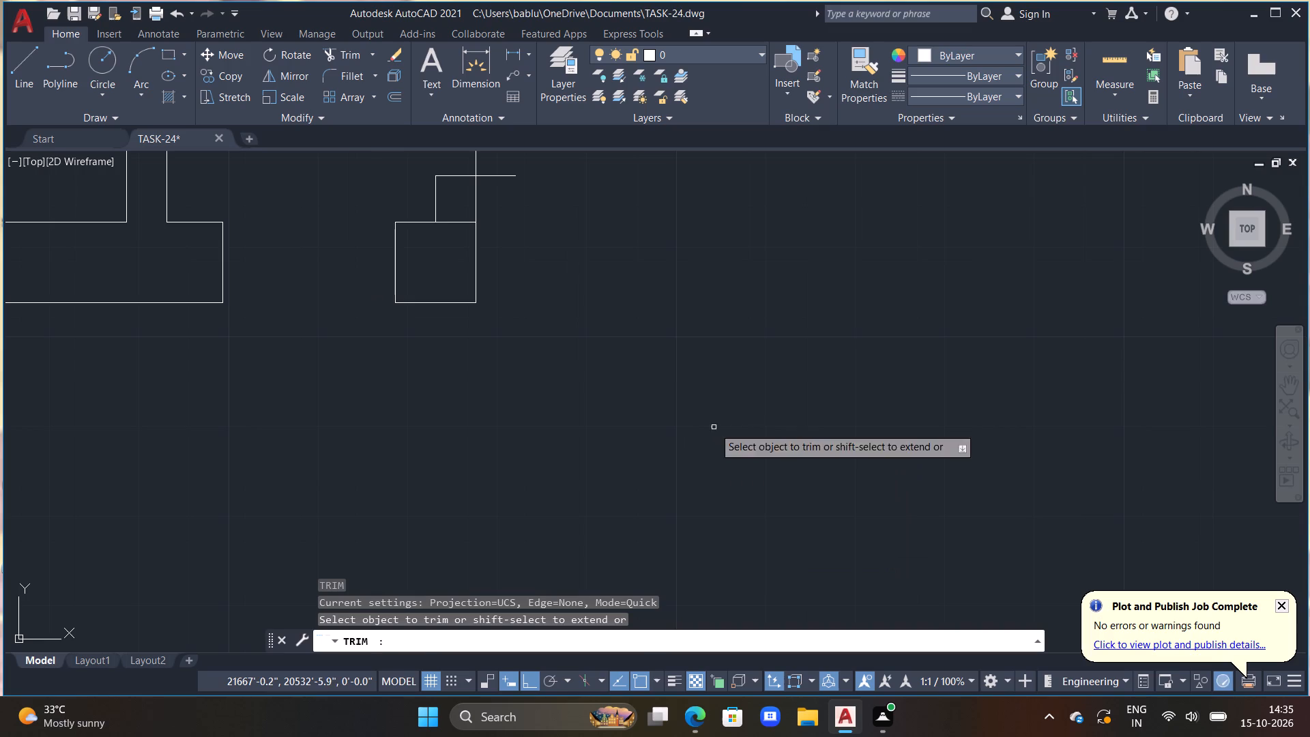
pyautogui.moveTo(505, 169); pyautogui.dragTo(491, 230)
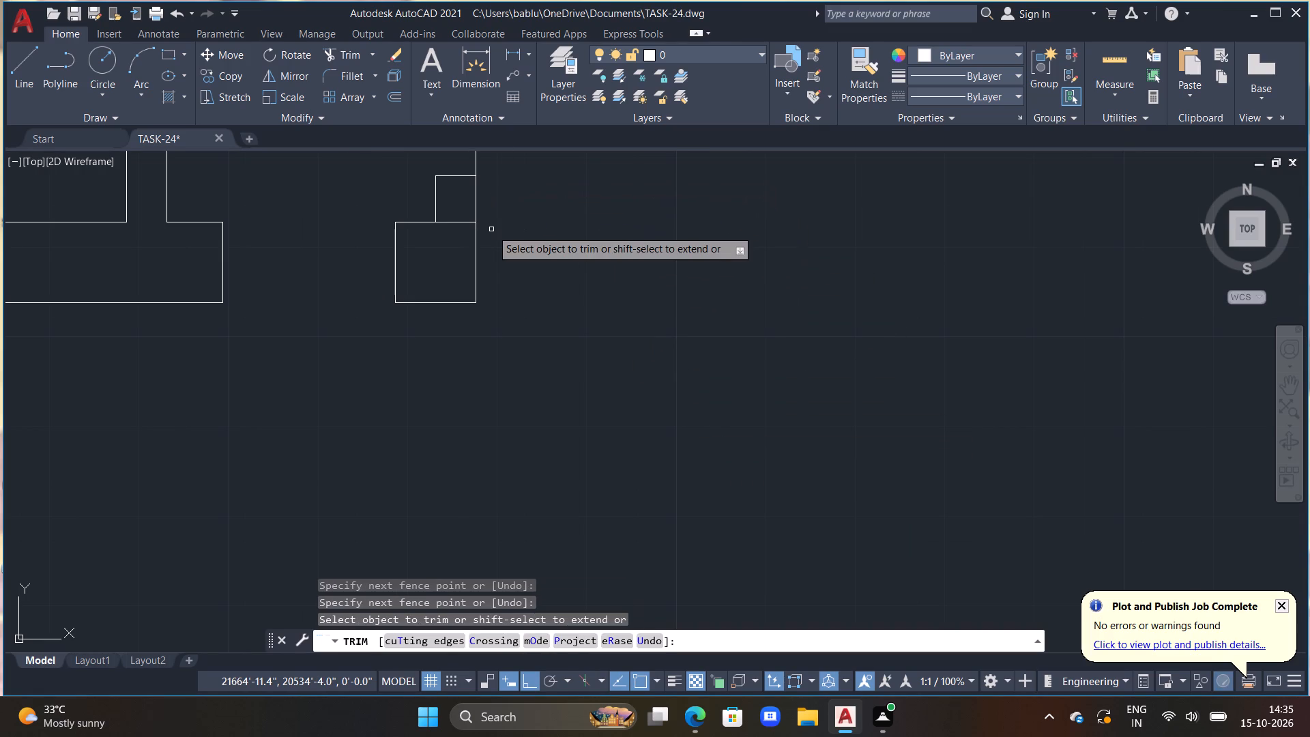
pyautogui.press('Escape')
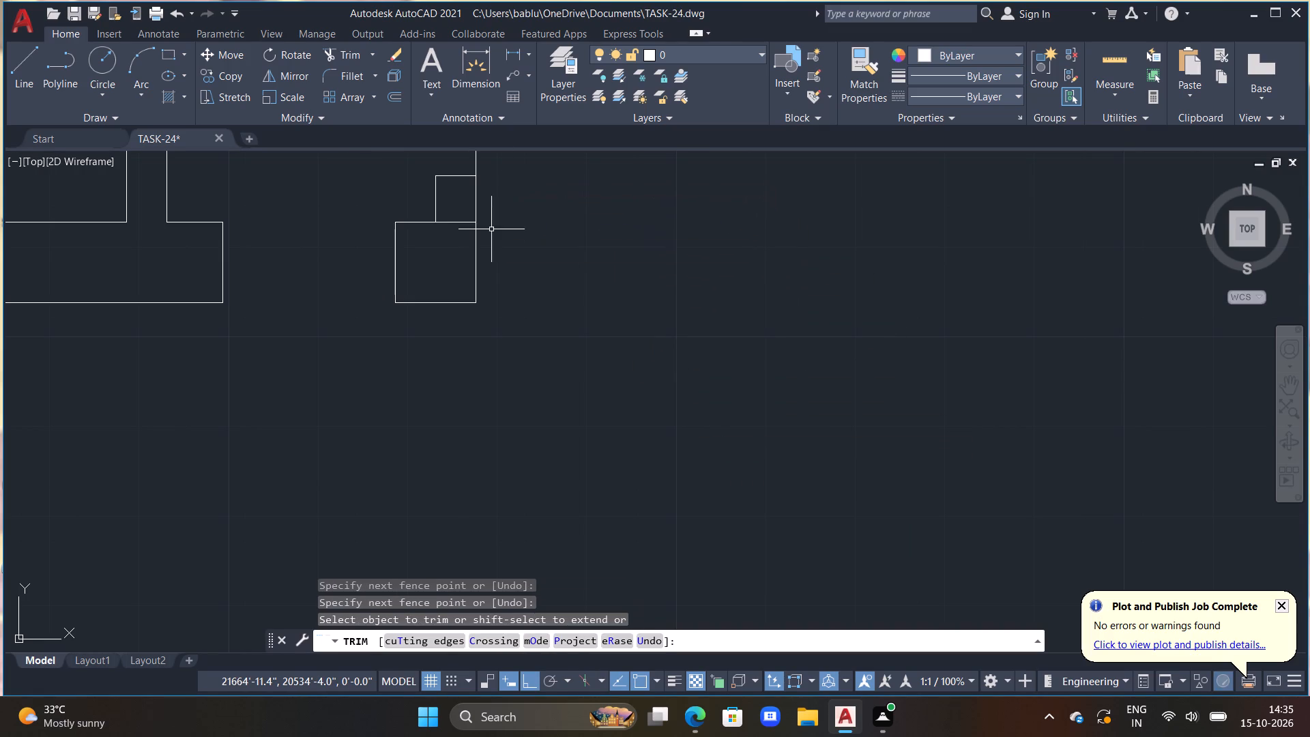
# Draw a vertical line from the midpoint of the corner step's upper edge up past the wall end above.
pyautogui.scroll(-2, 404, 209)
pyautogui.moveTo(398, 233); pyautogui.dragTo(428, 329, button='middle')
pyautogui.moveTo(456, 349); pyautogui.dragTo(461, 372, button='middle')
pyautogui.moveTo(450, 302); pyautogui.dragTo(468, 352, button='middle')
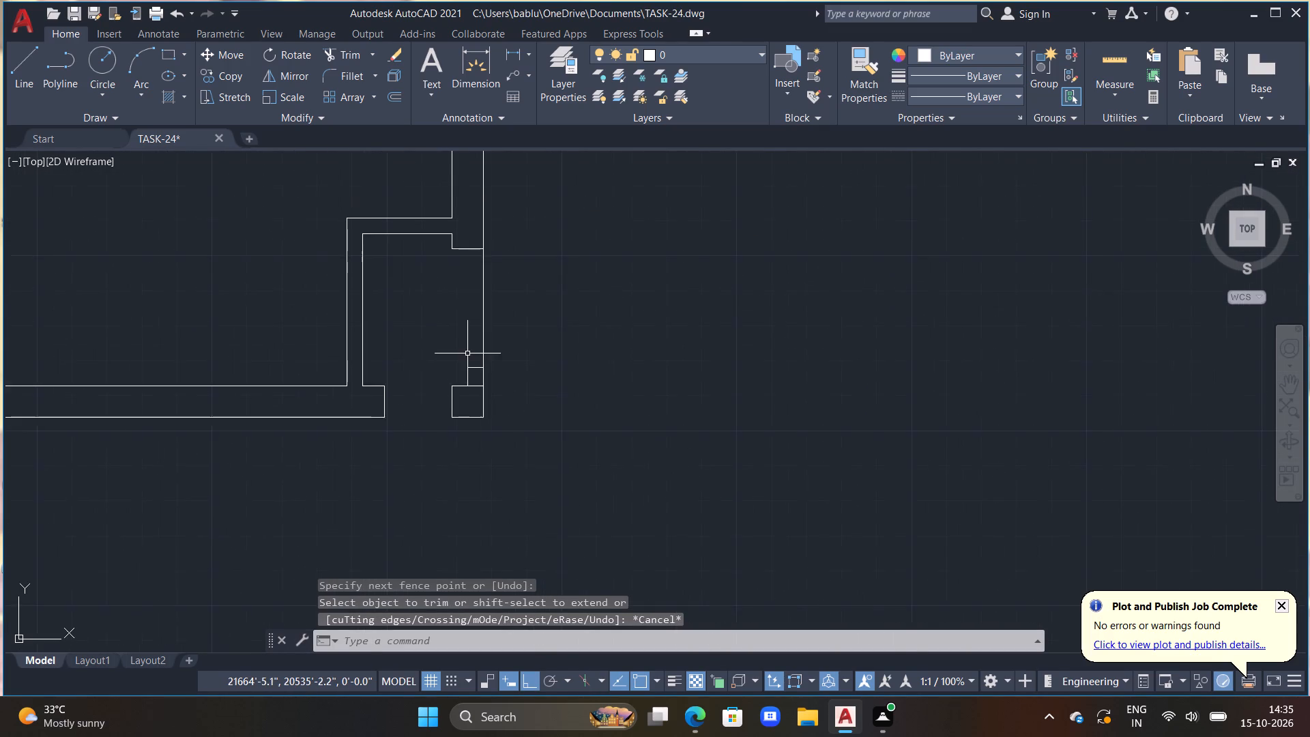
pyautogui.scroll(1, 471, 350)
pyautogui.write('L')
pyautogui.press('space')
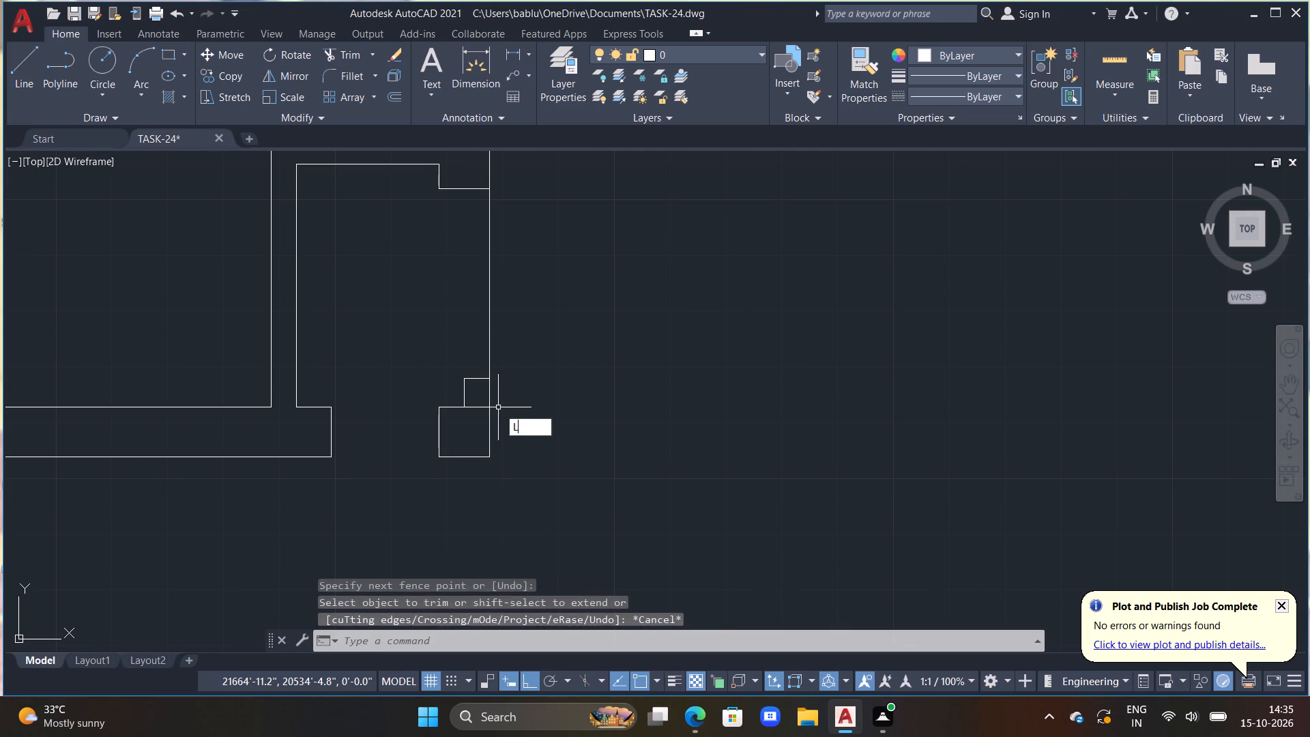
pyautogui.moveTo(474, 377); pyautogui.dragTo(475, 310)
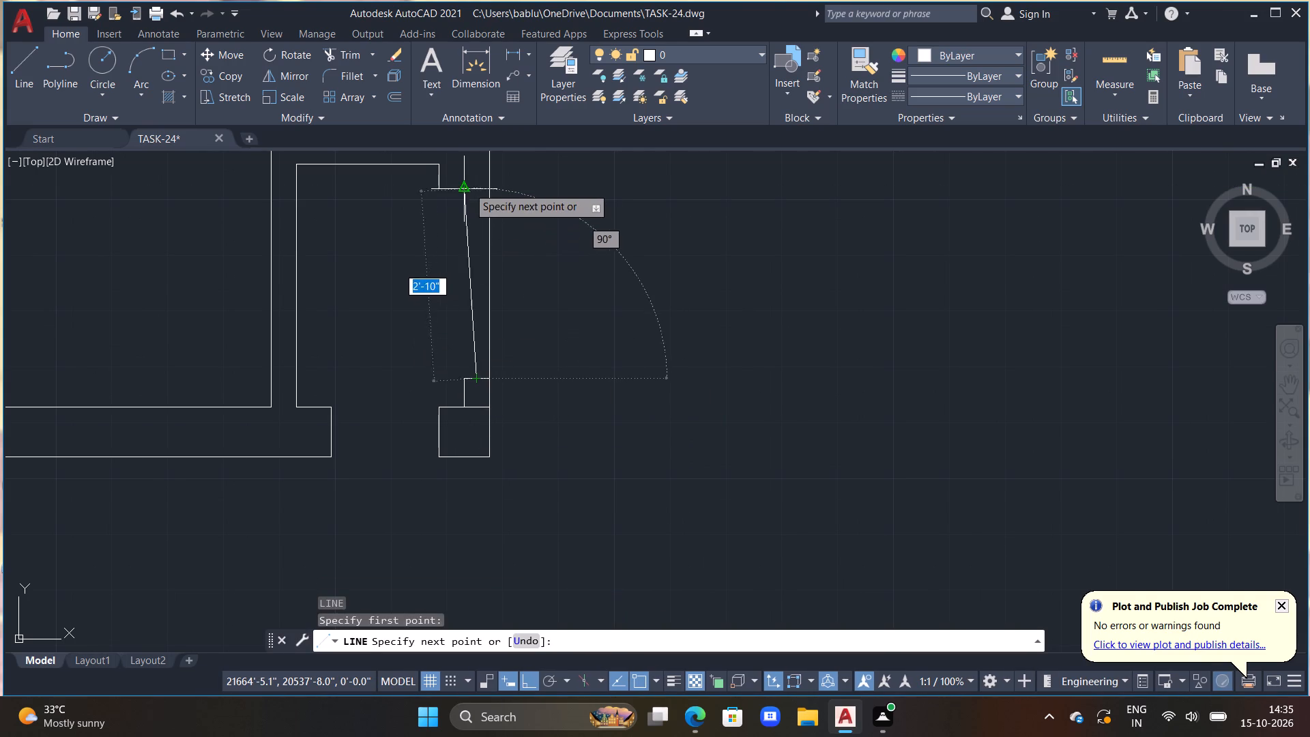
pyautogui.scroll(4, 469, 186)
pyautogui.click(474, 179)
pyautogui.press('Escape')
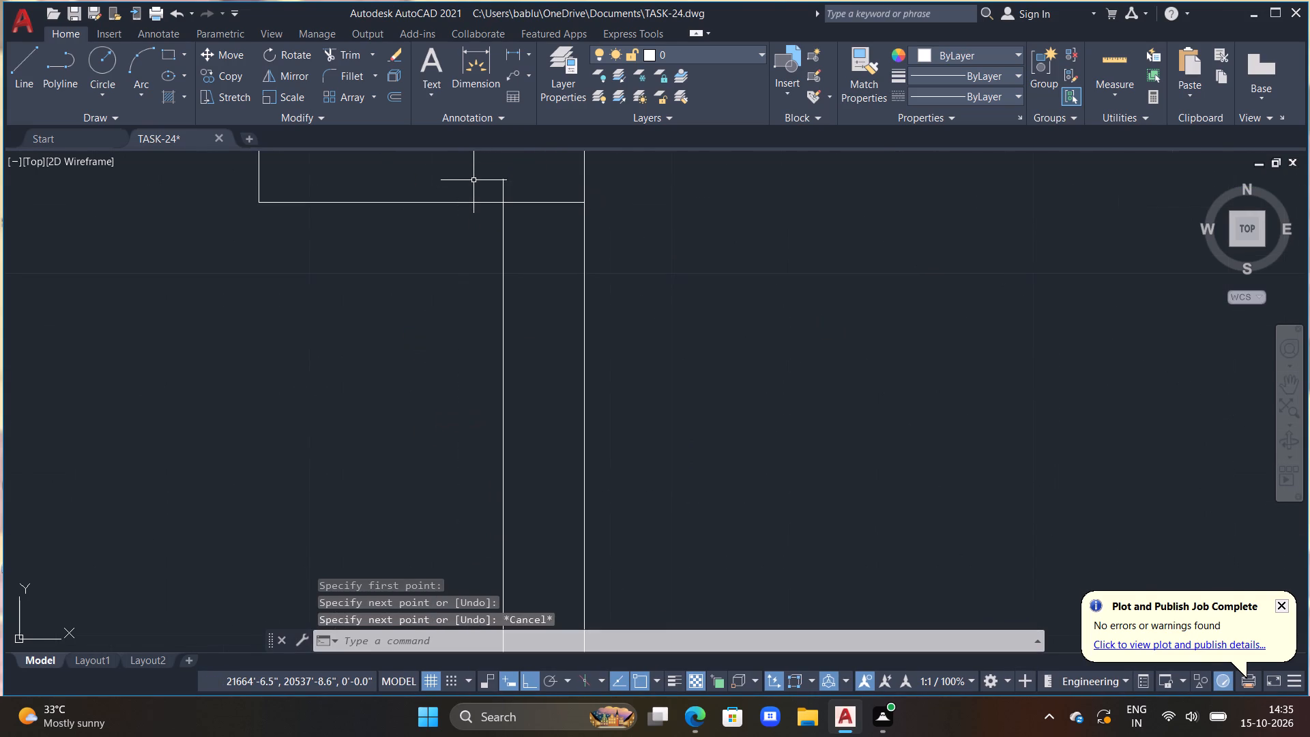
# Trim the vertical line's overrun above the lower edge of the upper wall end.
pyautogui.press('t')
pyautogui.press('r')
pyautogui.press('space')
pyautogui.moveTo(498, 193); pyautogui.dragTo(523, 187)
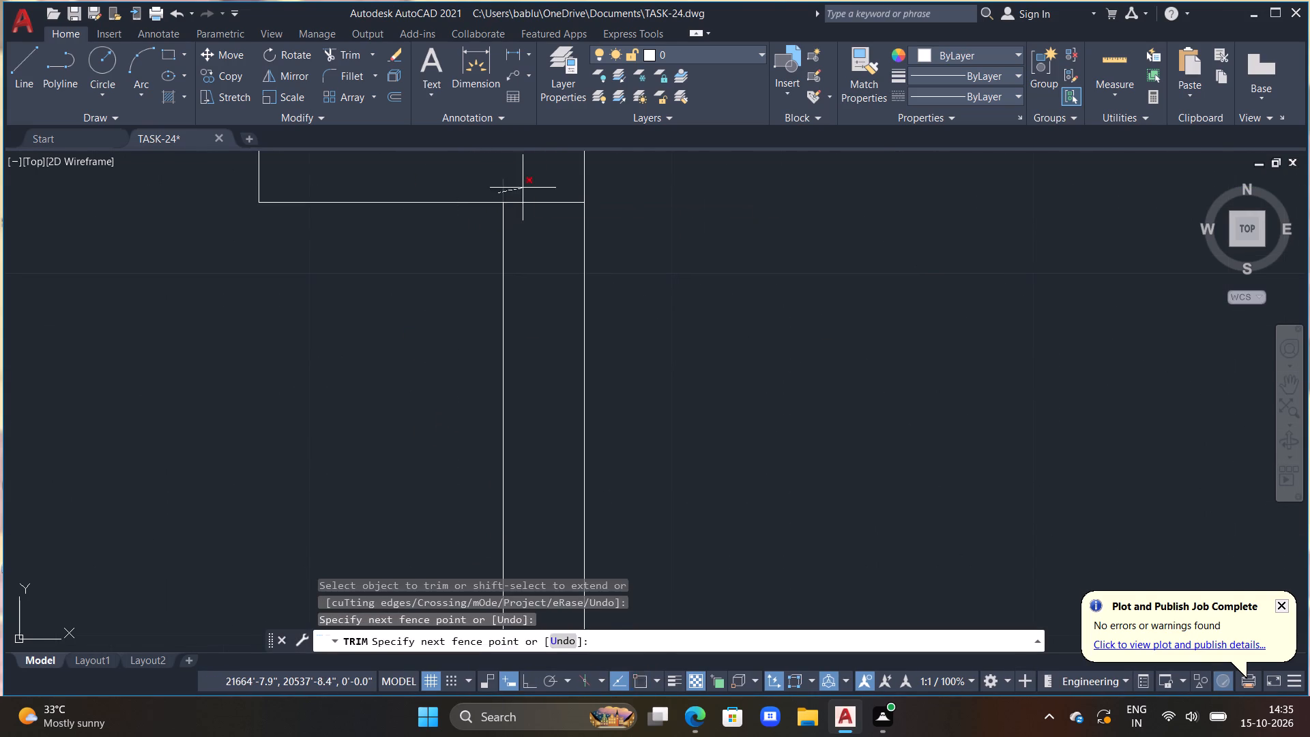
pyautogui.moveTo(523, 187); pyautogui.dragTo(524, 185)
pyautogui.press('Escape')
# Draw a horizontal line across the bottom wall opening, joining the midpoints of the stub end and the corner block's left edge.
pyautogui.scroll(-1, 521, 183)
pyautogui.scroll(-1, 495, 279)
pyautogui.moveTo(497, 280); pyautogui.dragTo(540, 218, button='middle')
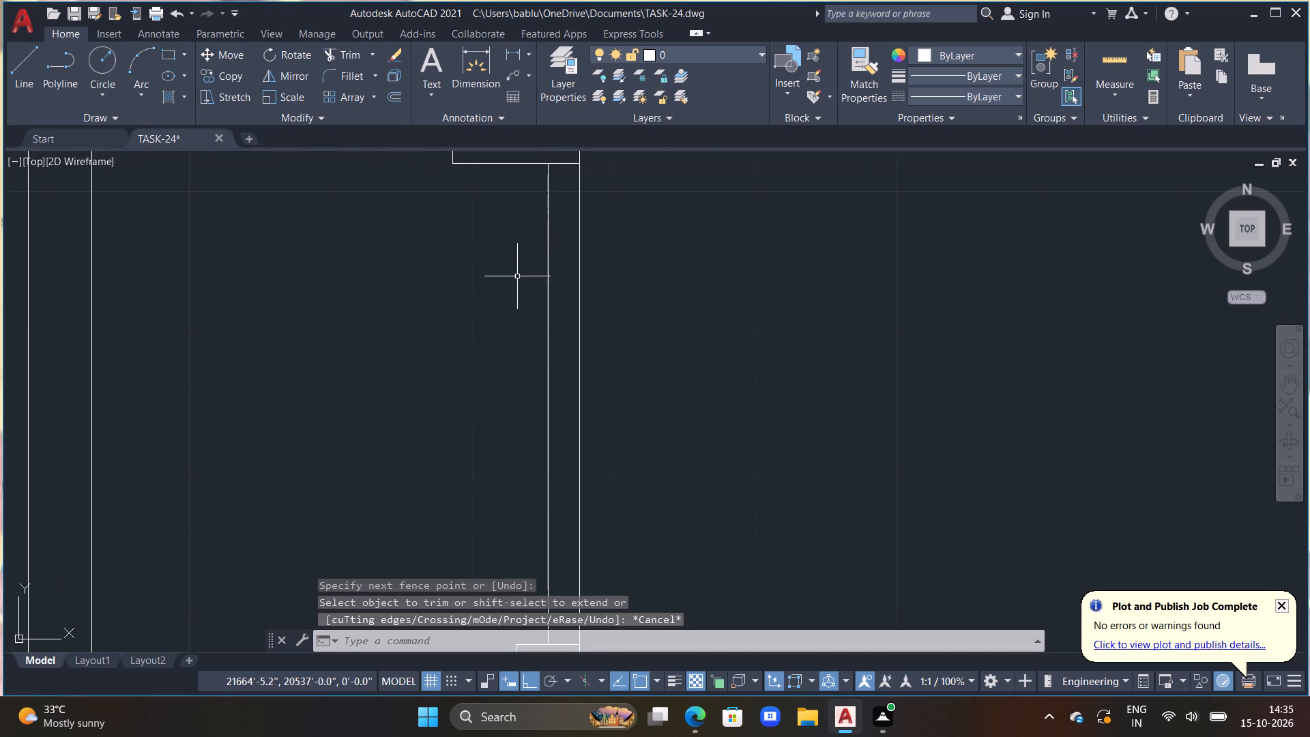
pyautogui.scroll(-2, 472, 376)
pyautogui.moveTo(458, 430); pyautogui.dragTo(528, 367, button='middle')
pyautogui.moveTo(480, 453); pyautogui.dragTo(519, 400, button='middle')
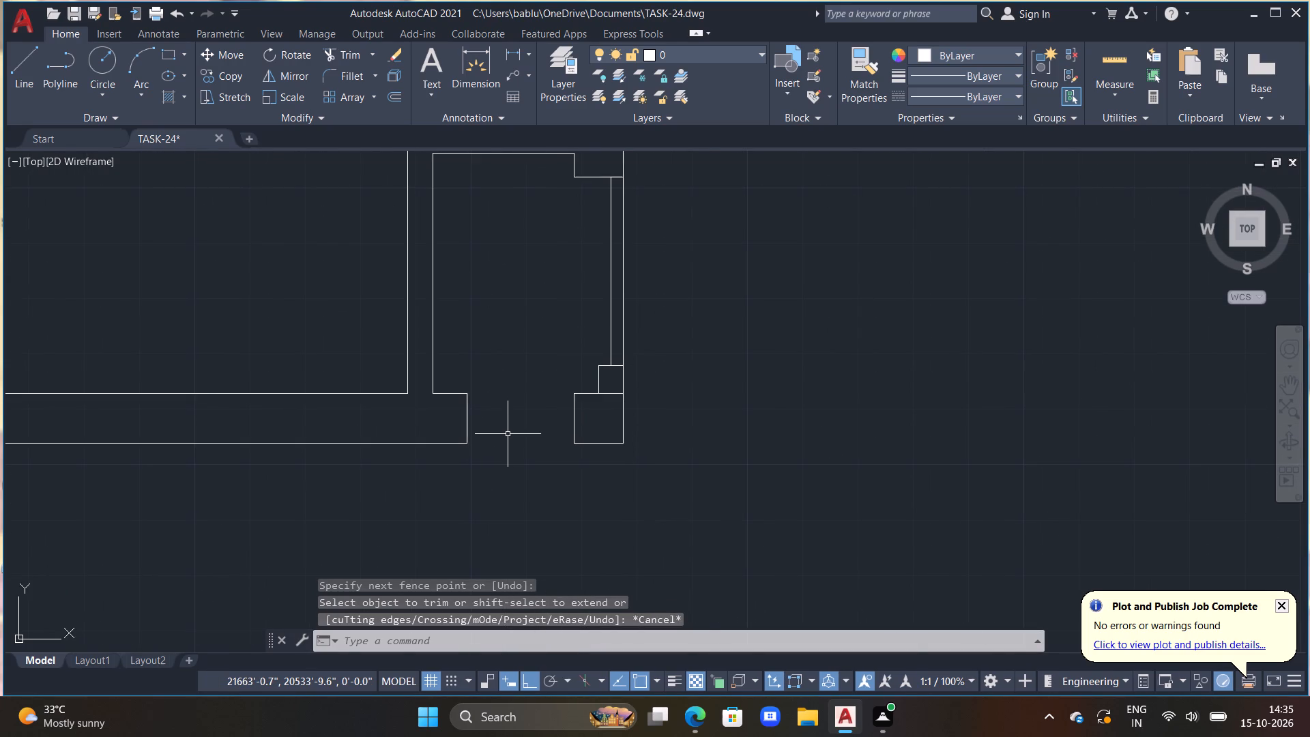
pyautogui.write('L')
pyautogui.press('space')
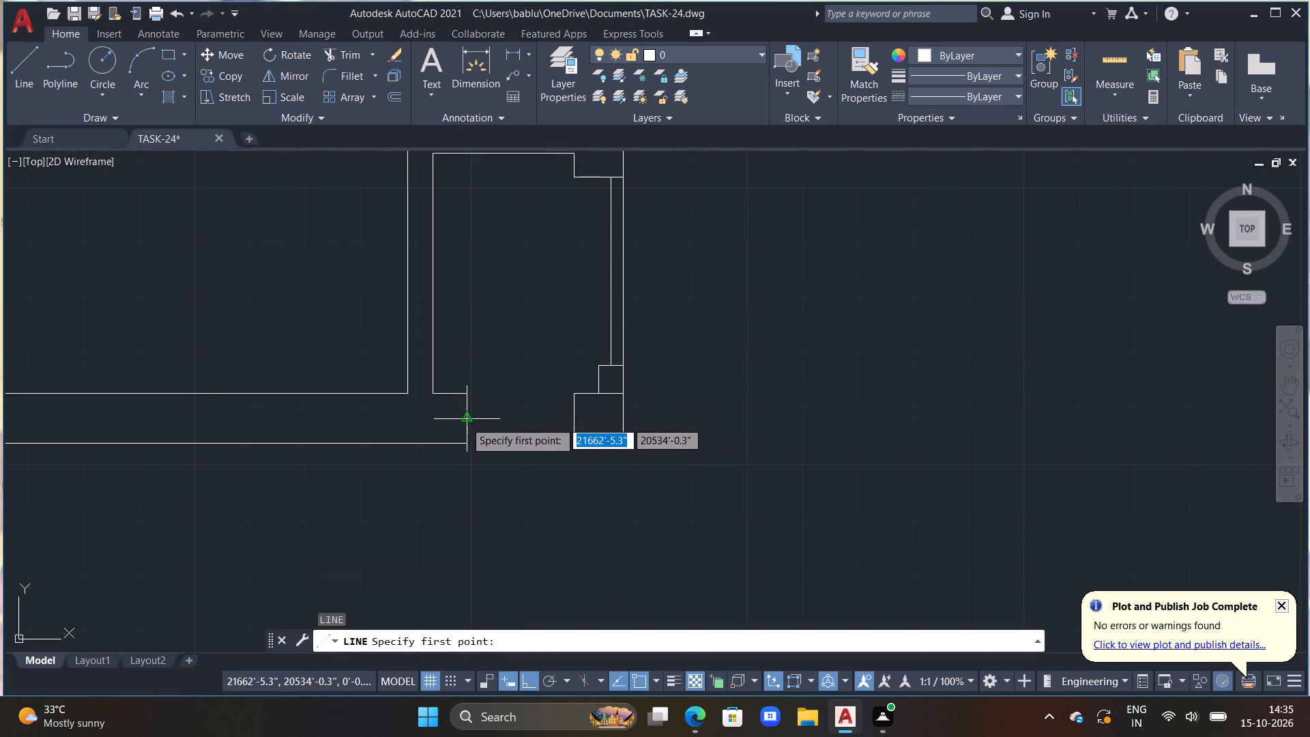
pyautogui.click(465, 421)
pyautogui.click(573, 417)
pyautogui.press('Escape')
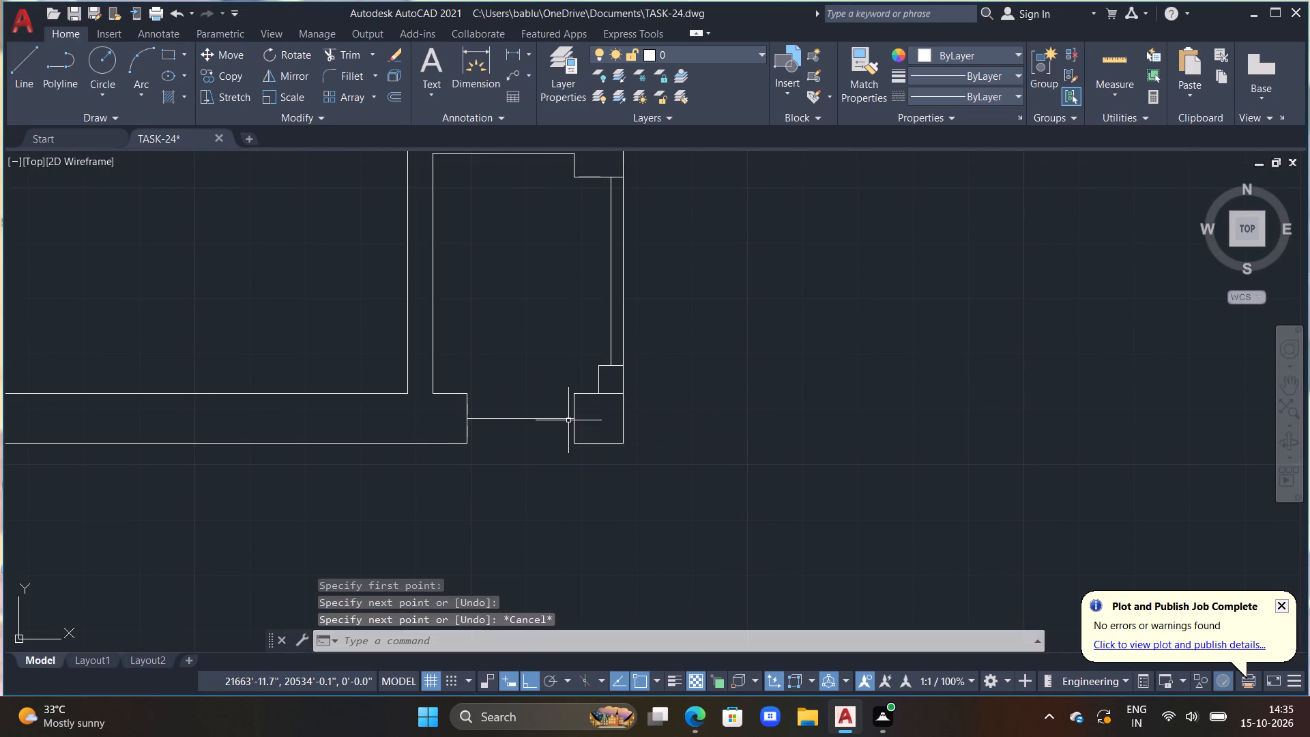
# Review the whole floor plan, then inspect the corridor's right end and its surrounding partitions.
pyautogui.scroll(-1, 568, 424)
pyautogui.moveTo(512, 442); pyautogui.dragTo(718, 414, button='middle')
pyautogui.scroll(-1, 642, 429)
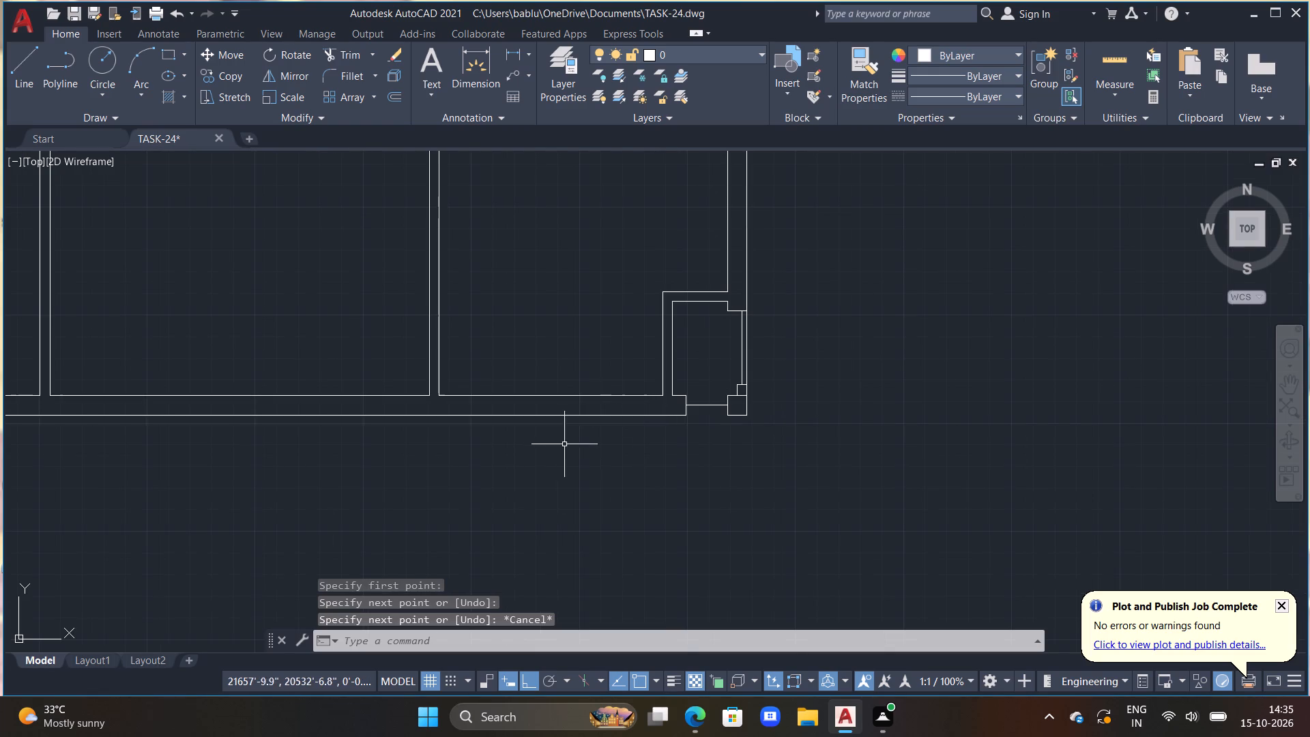
pyautogui.scroll(-1, 596, 414)
pyautogui.moveTo(576, 369); pyautogui.dragTo(617, 457, button='middle')
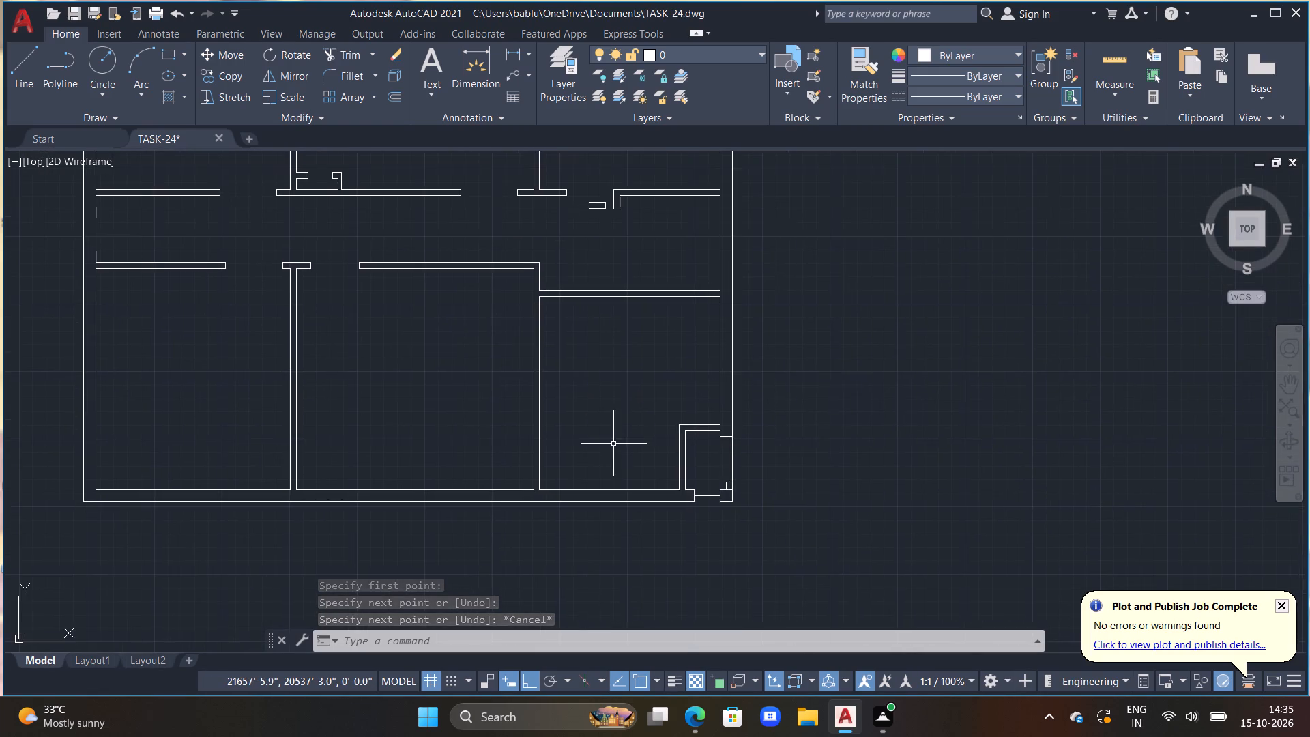
pyautogui.moveTo(613, 444); pyautogui.dragTo(609, 412, button='middle')
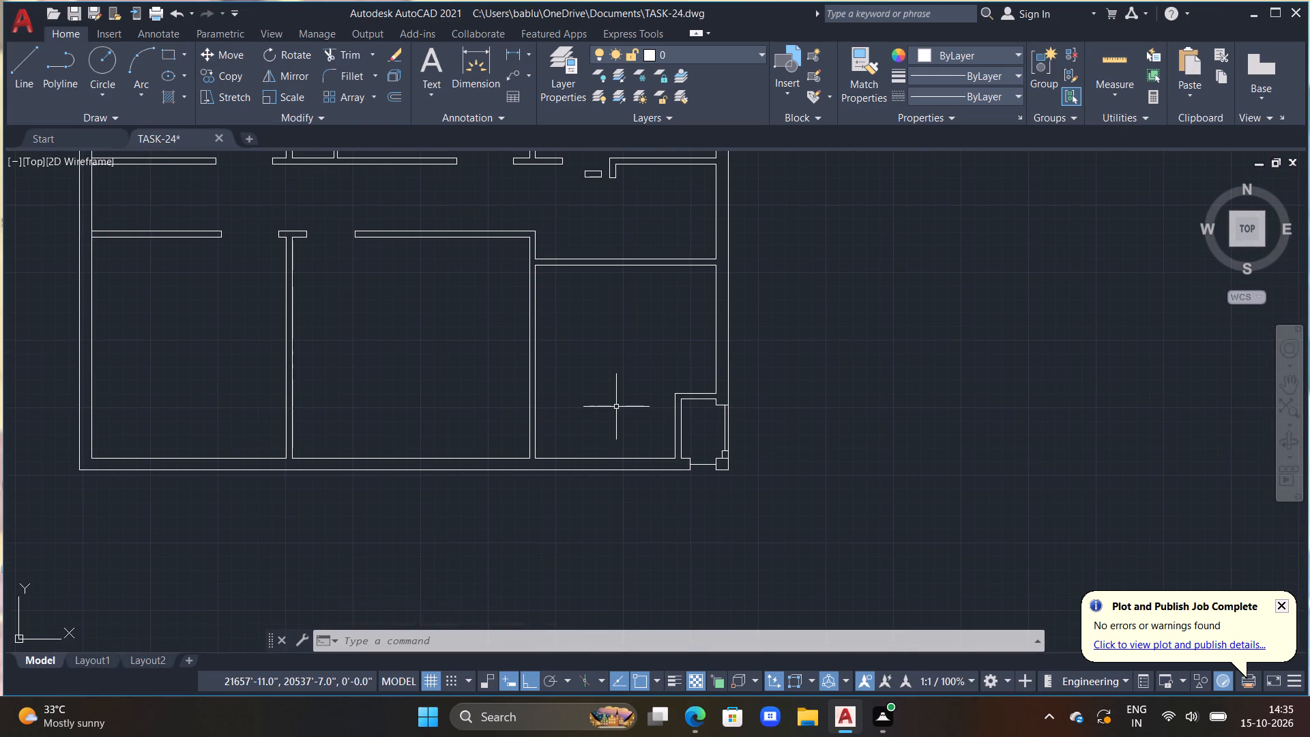
pyautogui.scroll(-1, 616, 394)
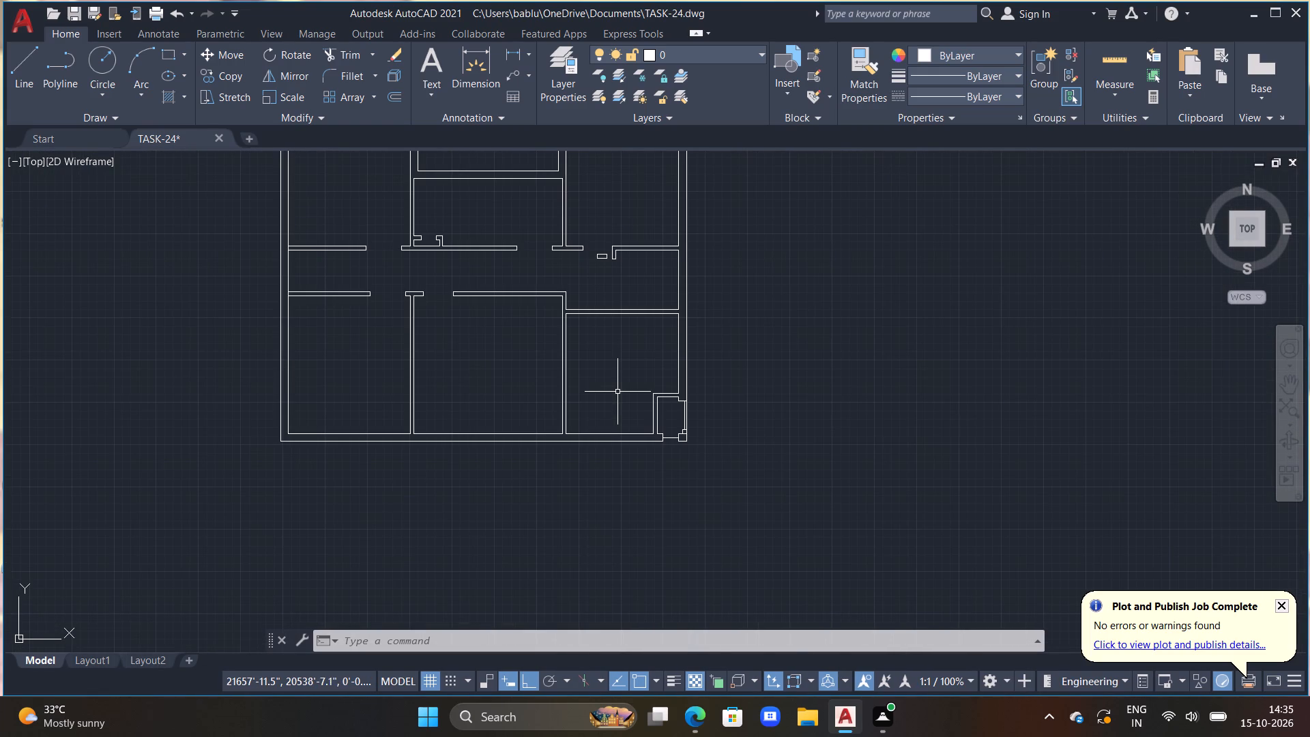
pyautogui.scroll(-1, 625, 321)
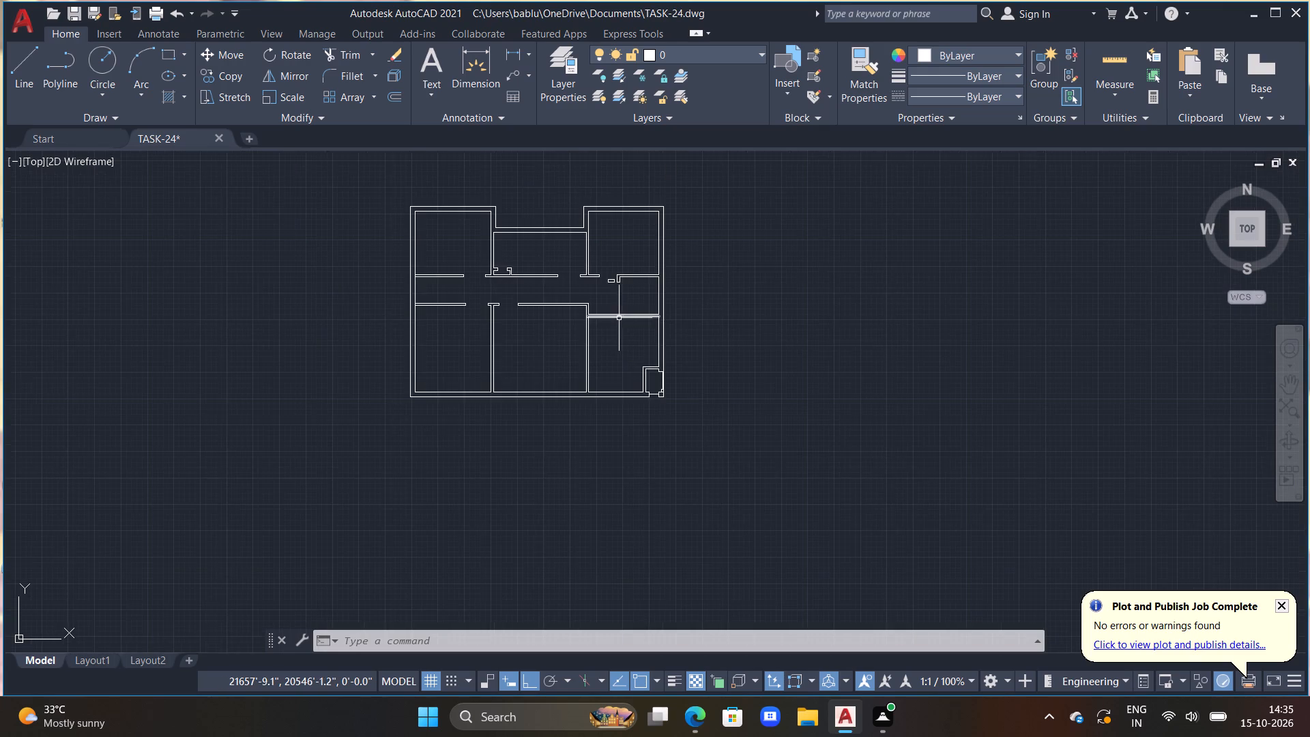
pyautogui.moveTo(620, 319); pyautogui.dragTo(693, 341, button='middle')
pyautogui.scroll(1, 676, 345)
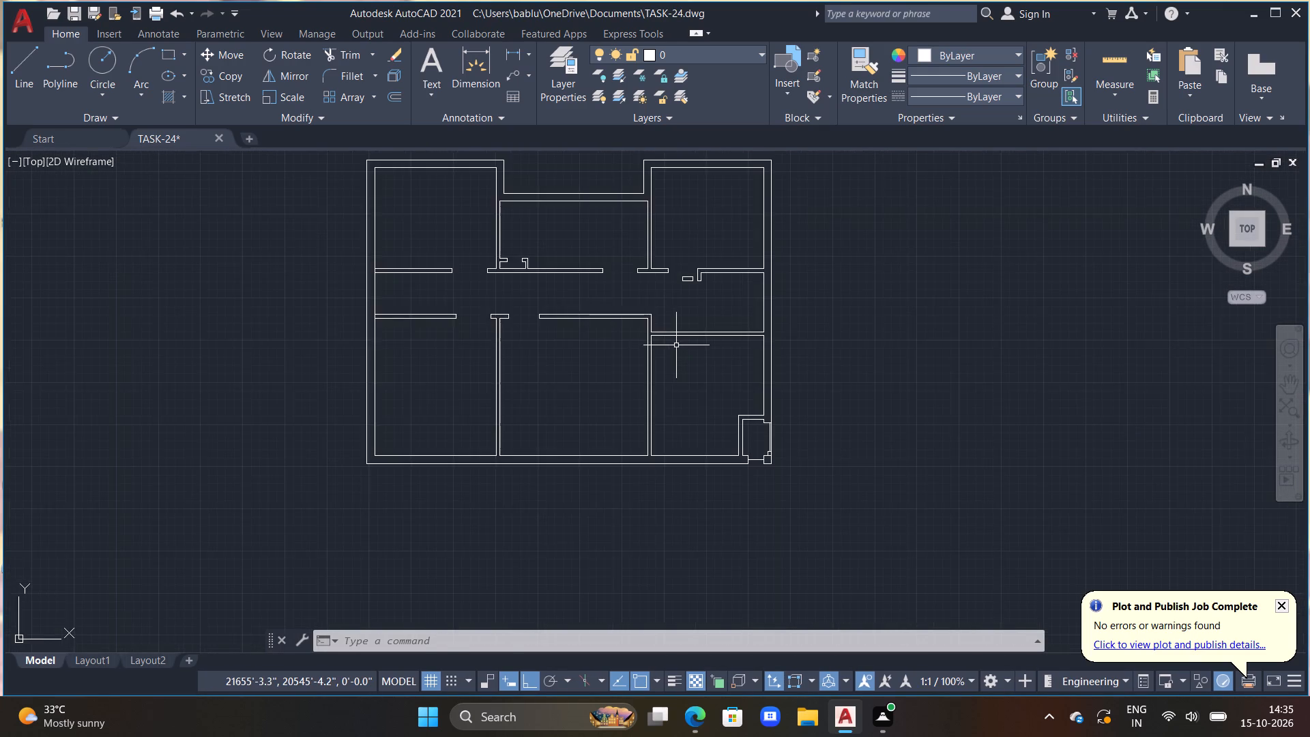
pyautogui.scroll(1, 676, 345)
pyautogui.moveTo(671, 337); pyautogui.dragTo(662, 409, button='middle')
pyautogui.scroll(1, 661, 403)
pyautogui.moveTo(772, 358); pyautogui.dragTo(762, 347, button='middle')
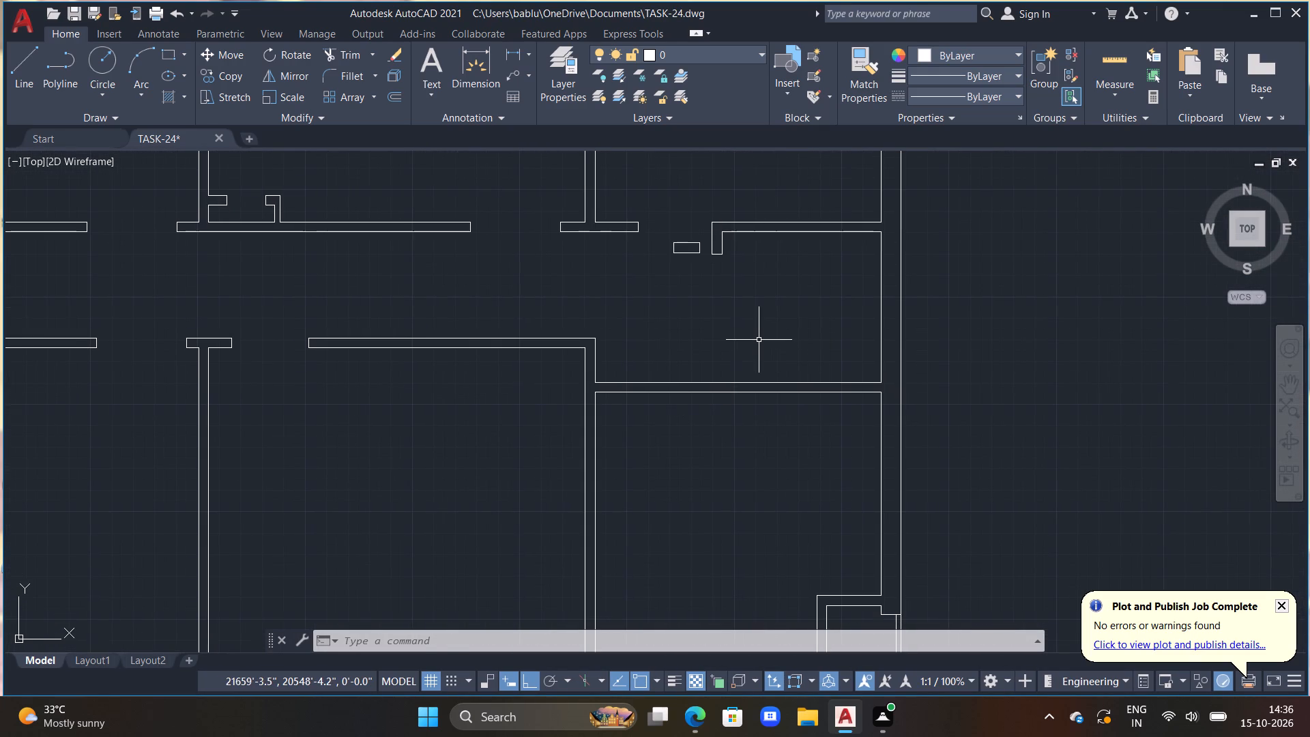
# Draw a 4.5" wide stub outline rising about 10" from the corridor-end lower wall, opposite the stub above, with its right side running below the wall.
pyautogui.press('l')
pyautogui.press('space')
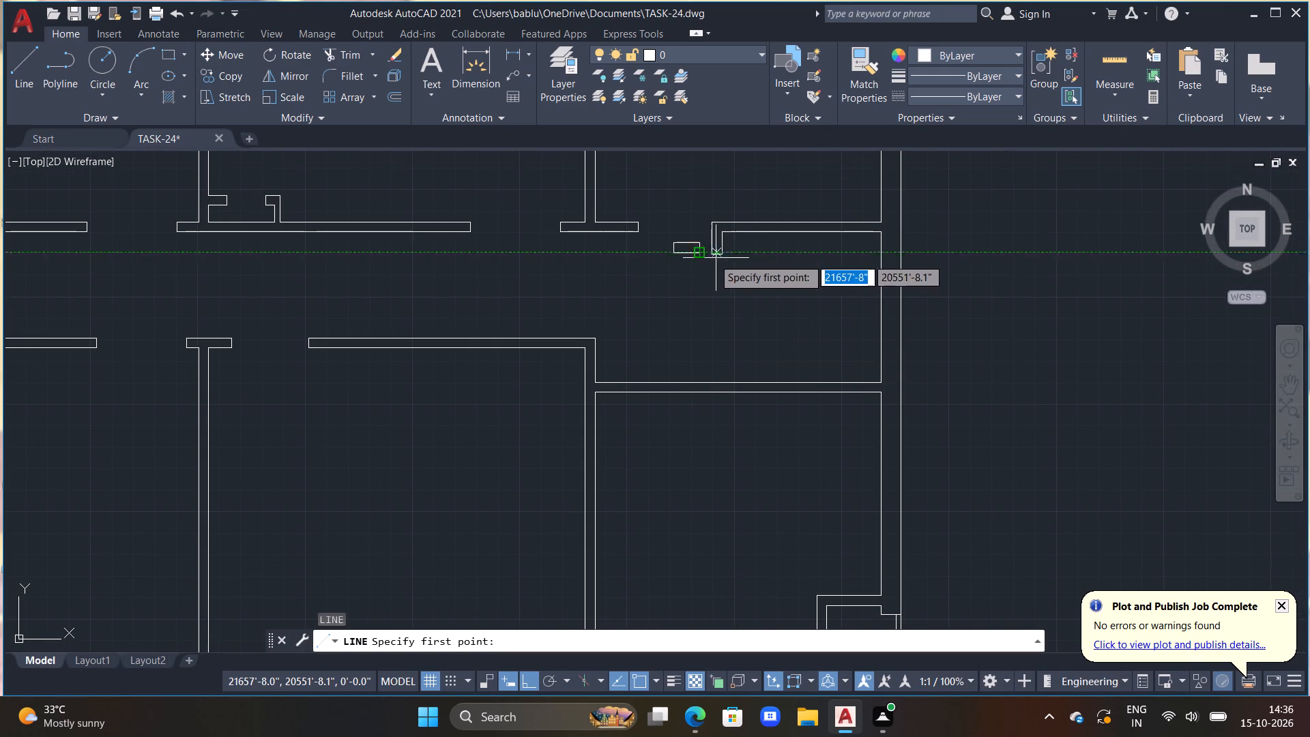
pyautogui.click(712, 380)
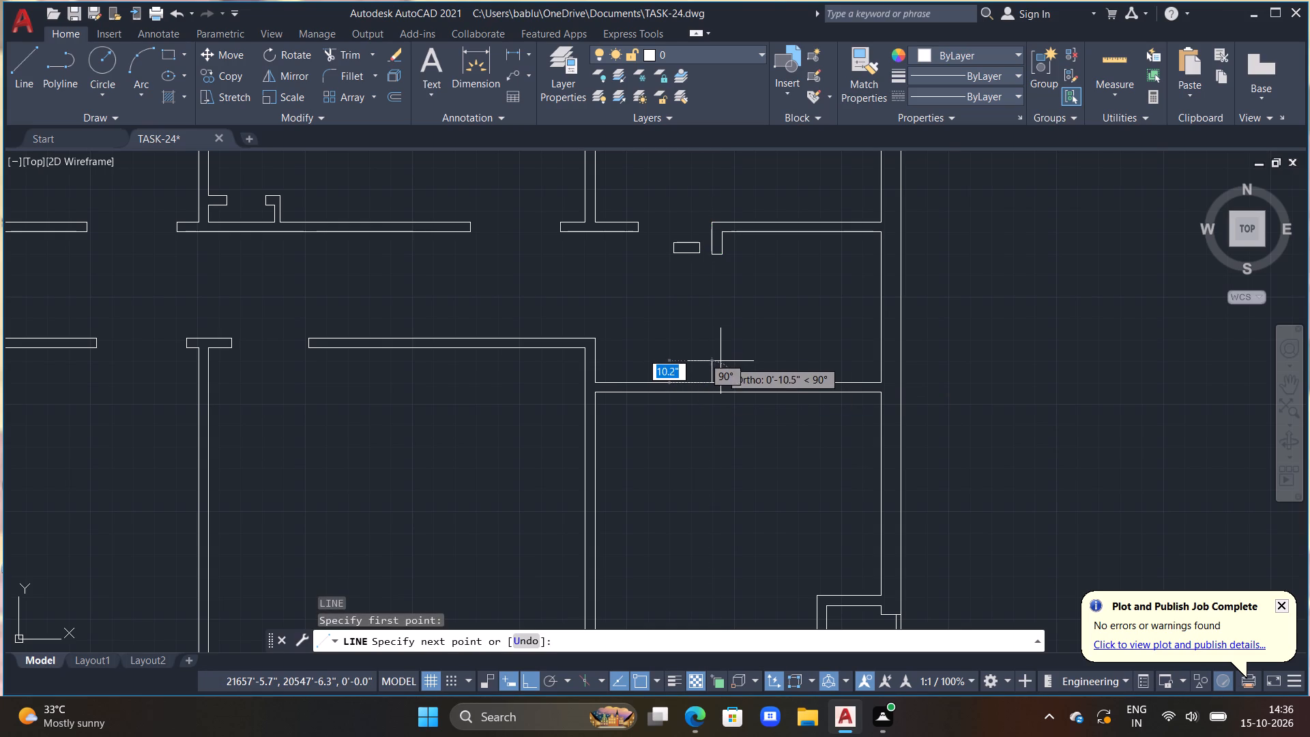
pyautogui.click(720, 361)
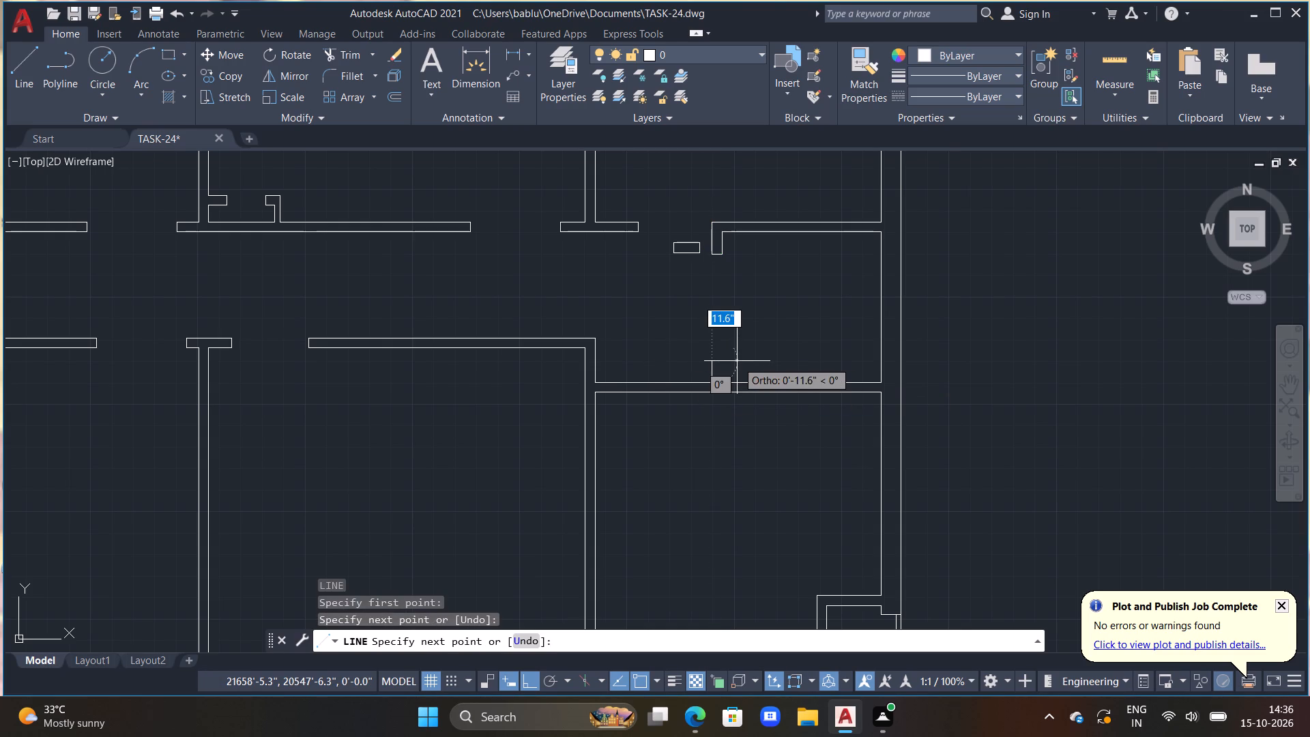
pyautogui.write('4.5"')
pyautogui.press('Return')
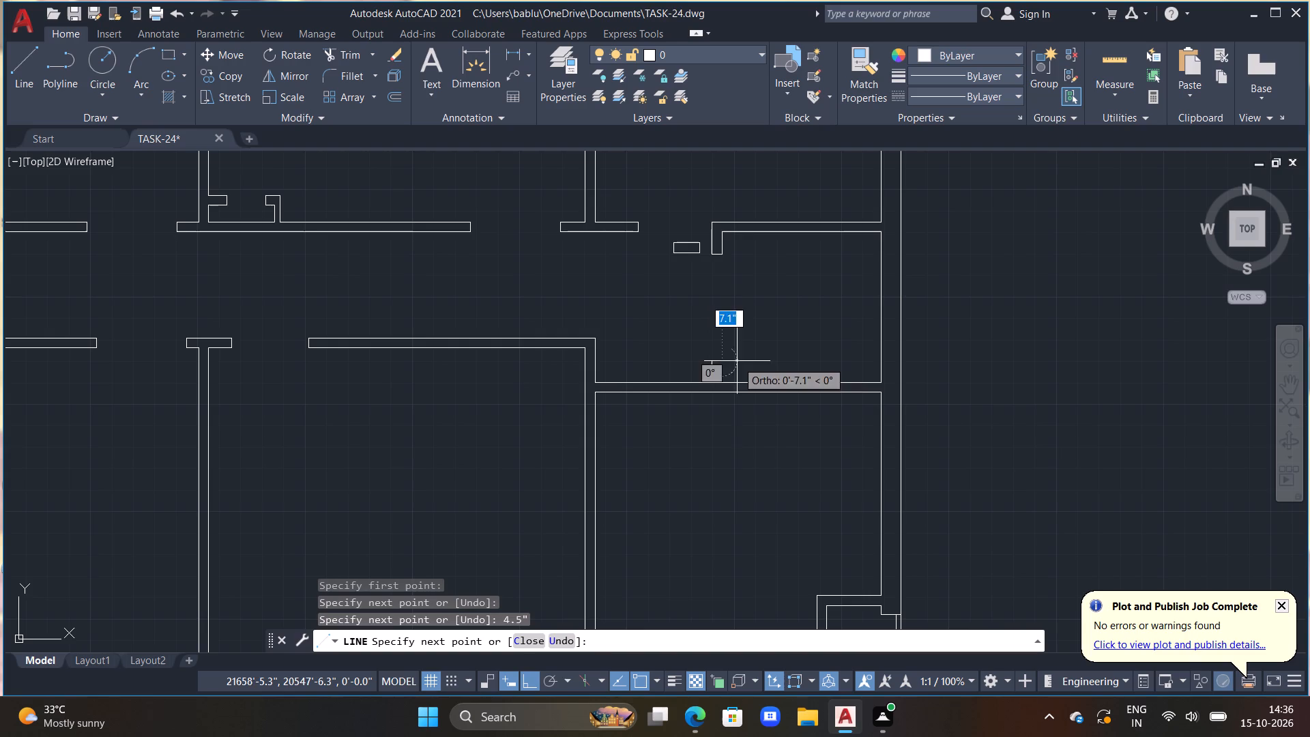
pyautogui.scroll(2, 723, 436)
pyautogui.click(723, 435)
pyautogui.press('Escape')
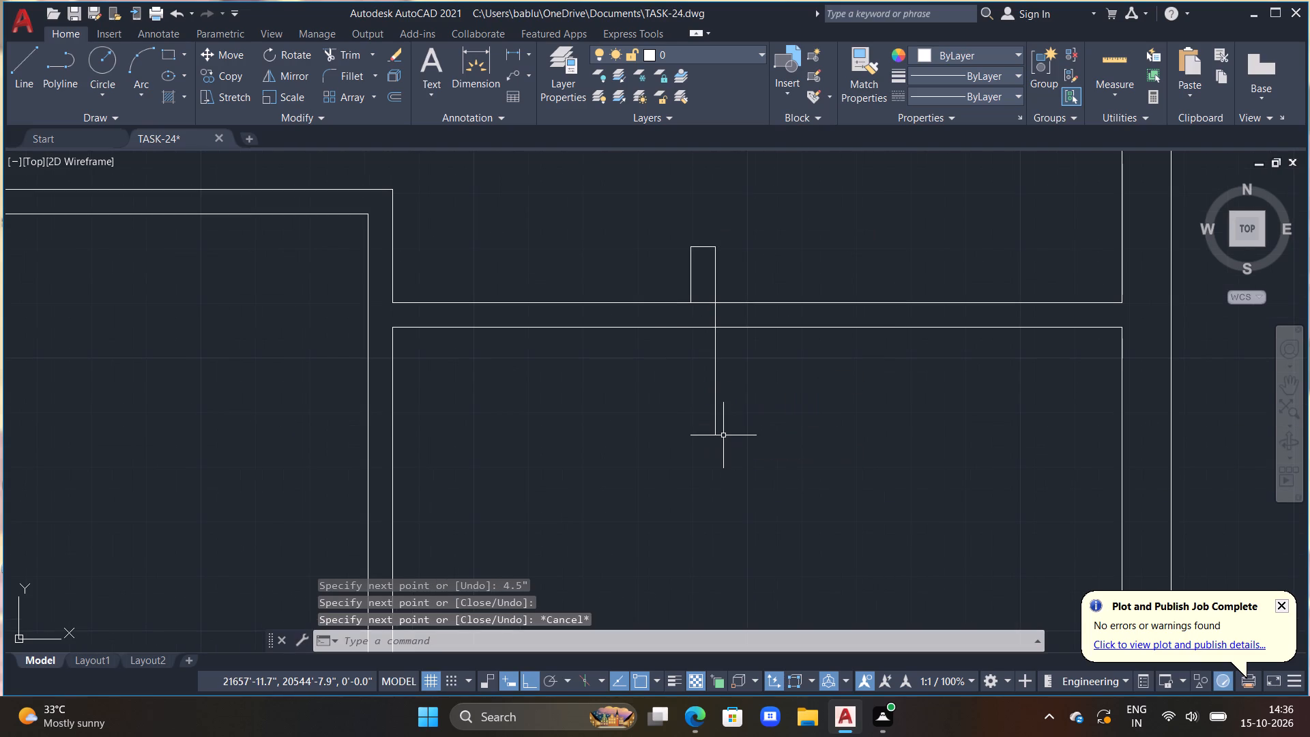
# Trim the stub's right side back to the wall's upper edge and cut the wall edge across the stub's base.
pyautogui.press('t')
pyautogui.write('R')
pyautogui.press('space')
pyautogui.moveTo(694, 369); pyautogui.dragTo(750, 401)
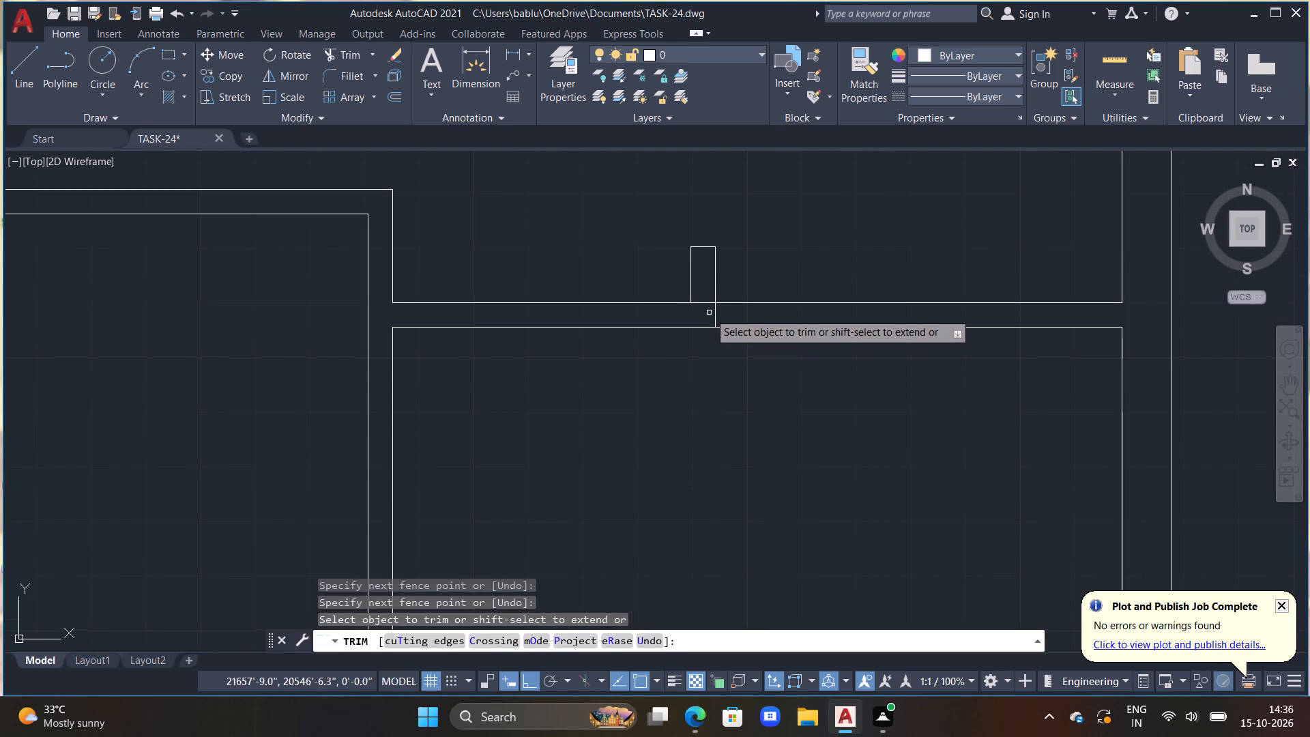
pyautogui.moveTo(709, 312); pyautogui.dragTo(746, 308)
pyautogui.moveTo(704, 304); pyautogui.dragTo(702, 291)
pyautogui.scroll(-2, 680, 337)
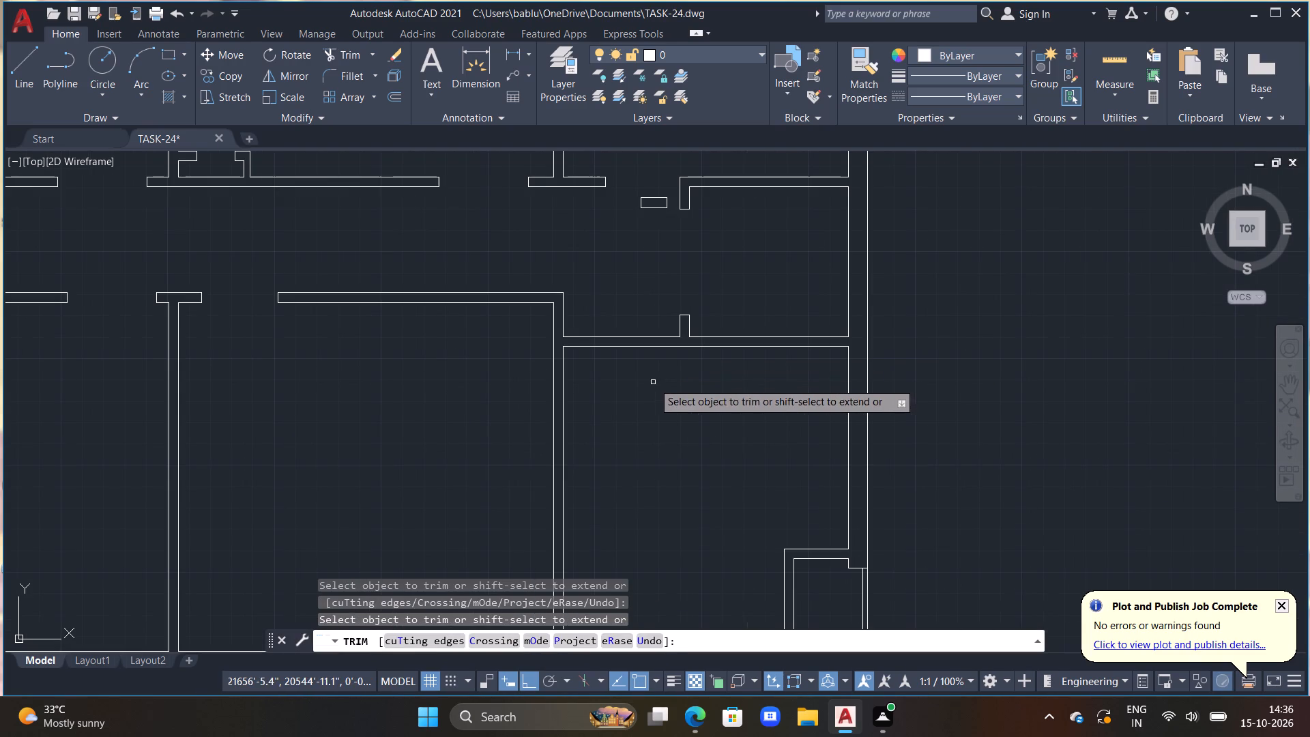
pyautogui.press('Escape')
# Draw a short vertical line across the bottom outer wall, just right of the partition between the left and middle rooms.
pyautogui.scroll(-1, 645, 385)
pyautogui.moveTo(620, 392); pyautogui.dragTo(644, 390, button='middle')
pyautogui.moveTo(663, 384); pyautogui.dragTo(686, 380, button='middle')
pyautogui.moveTo(719, 380); pyautogui.dragTo(795, 360, button='middle')
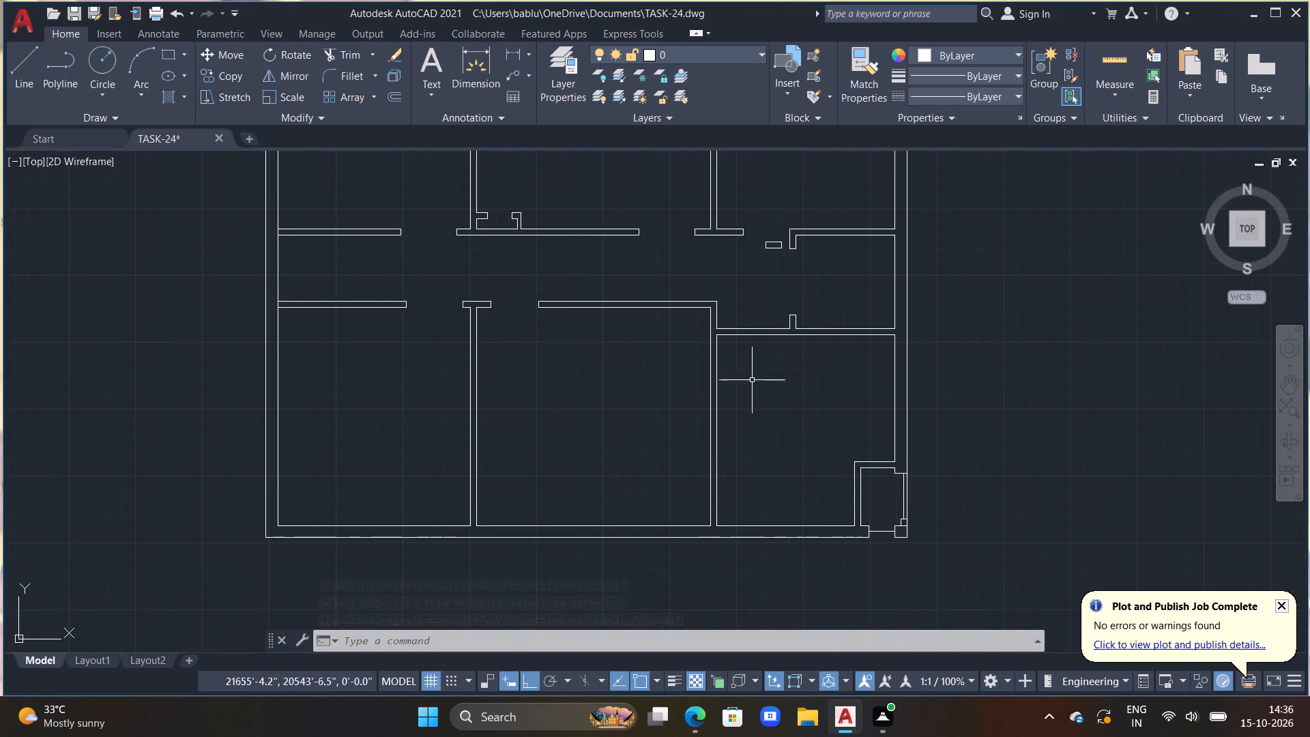
pyautogui.scroll(-1, 690, 397)
pyautogui.moveTo(602, 381); pyautogui.dragTo(659, 359, button='middle')
pyautogui.scroll(2, 635, 443)
pyautogui.moveTo(639, 433); pyautogui.dragTo(648, 388, button='middle')
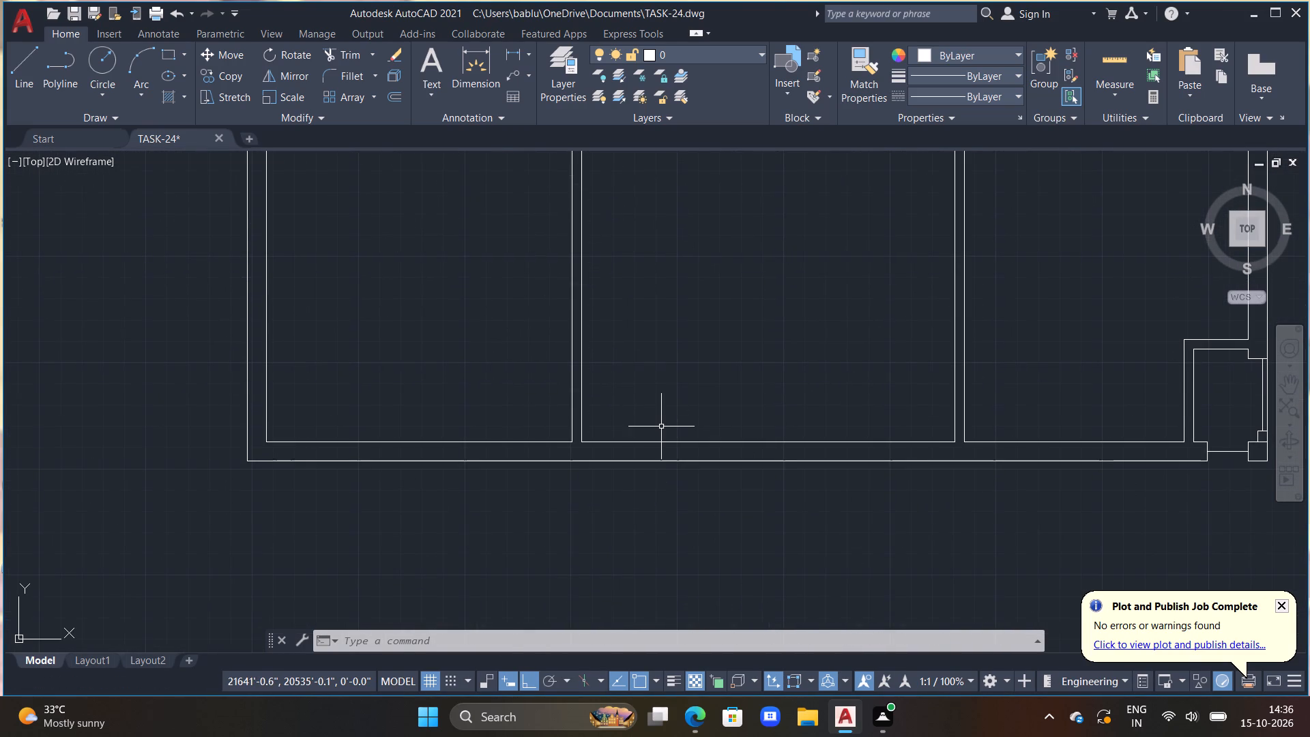
pyautogui.scroll(1, 661, 427)
pyautogui.press('l')
pyautogui.press('space')
pyautogui.scroll(1, 618, 440)
pyautogui.click(547, 411)
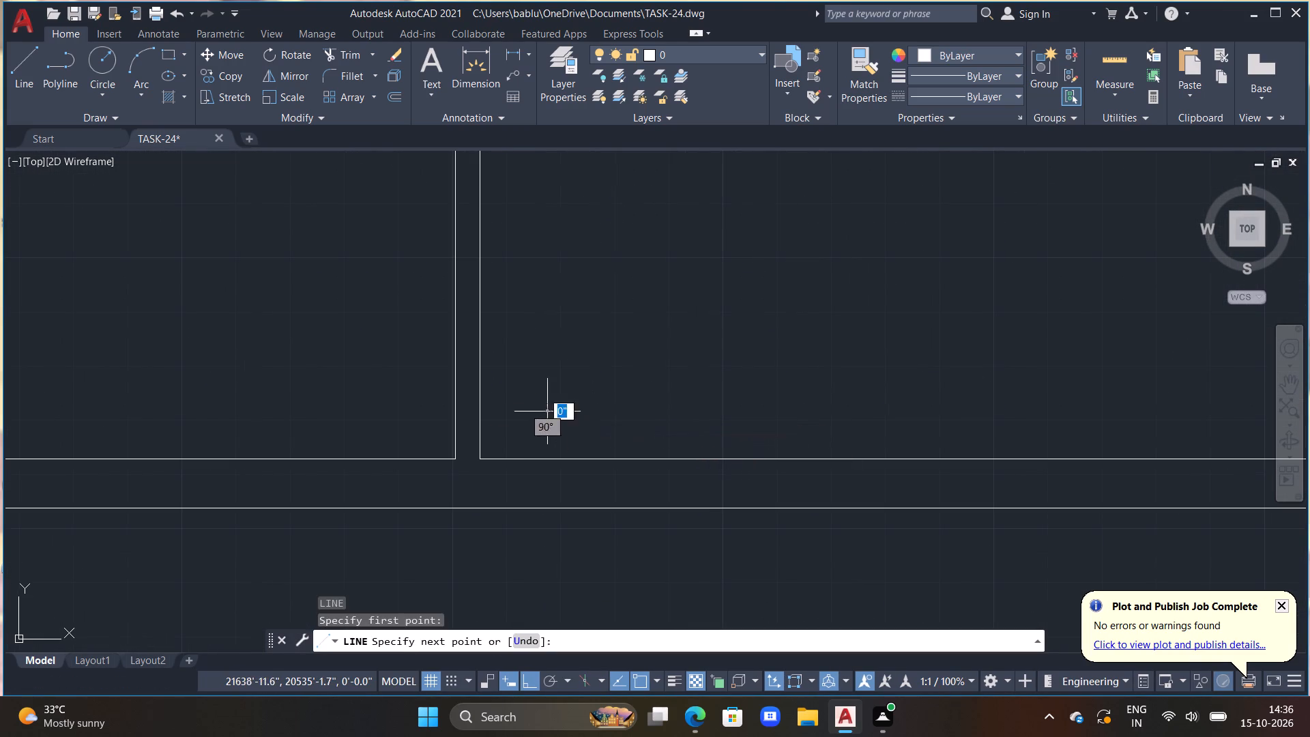
pyautogui.click(584, 563)
pyautogui.press('Escape')
# Offset the vertical line 3'6" to the right along the bottom wall of the middle room.
pyautogui.scroll(-1, 622, 533)
pyautogui.write('OFF')
pyautogui.press('space')
pyautogui.write('3\'6"')
pyautogui.press('Return')
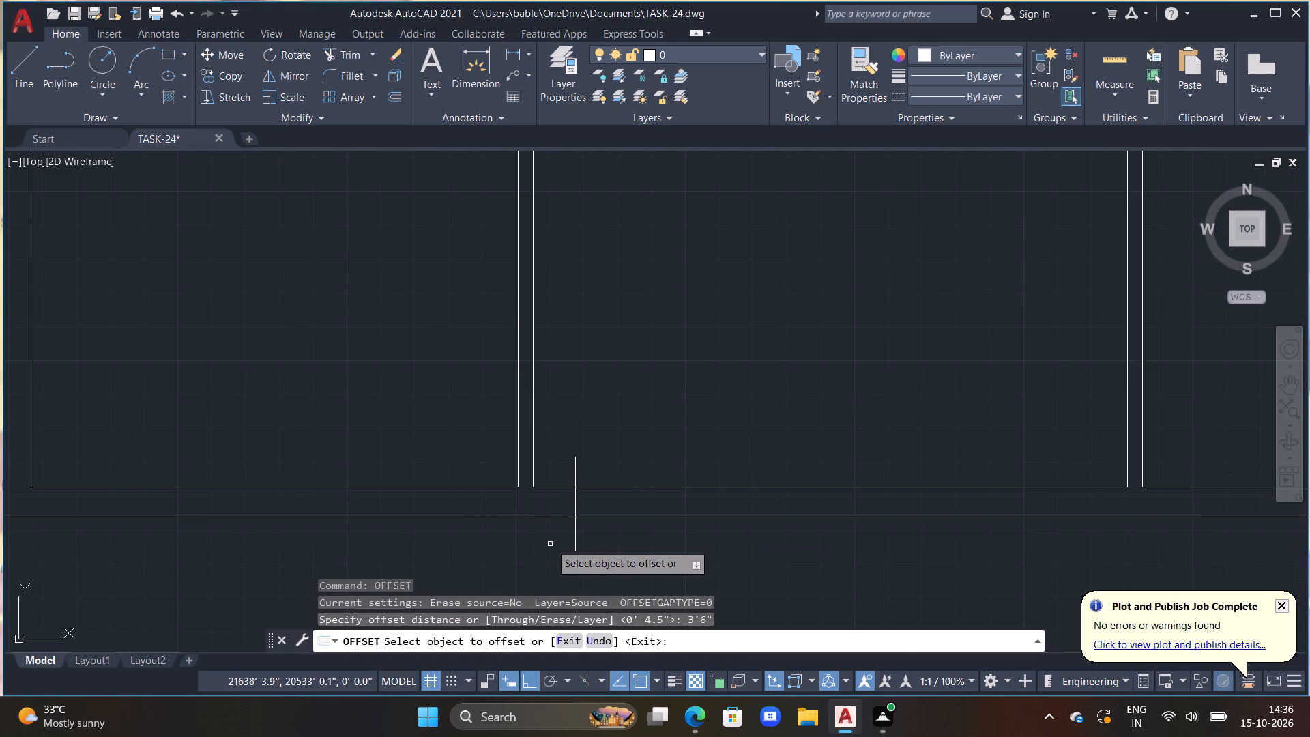
pyautogui.moveTo(576, 545); pyautogui.dragTo(583, 549)
pyautogui.click(652, 551)
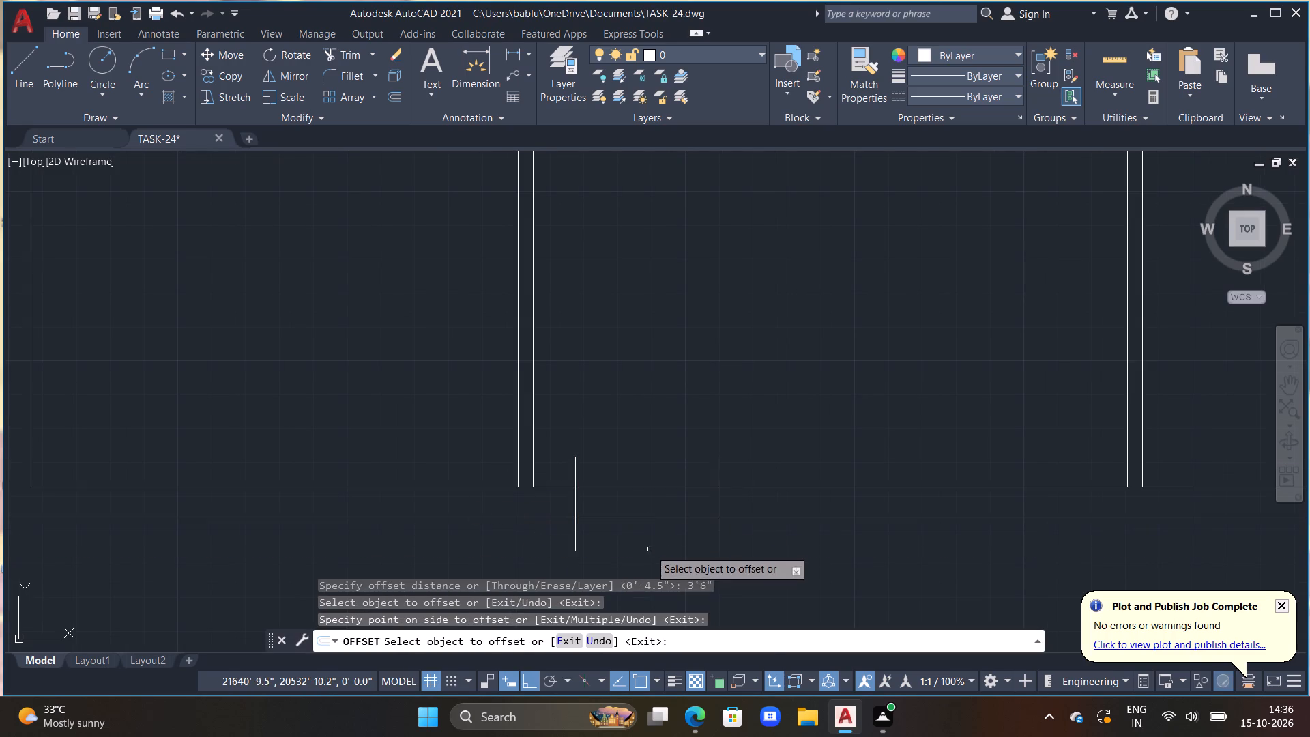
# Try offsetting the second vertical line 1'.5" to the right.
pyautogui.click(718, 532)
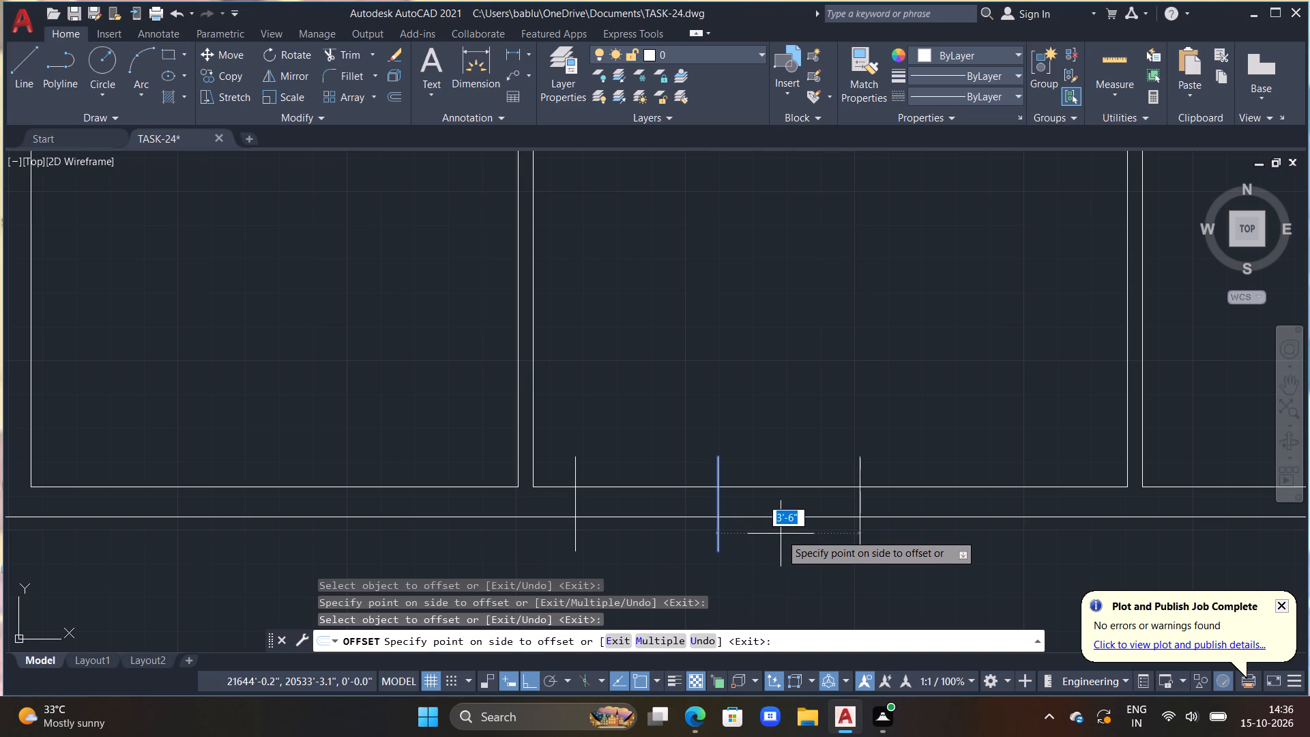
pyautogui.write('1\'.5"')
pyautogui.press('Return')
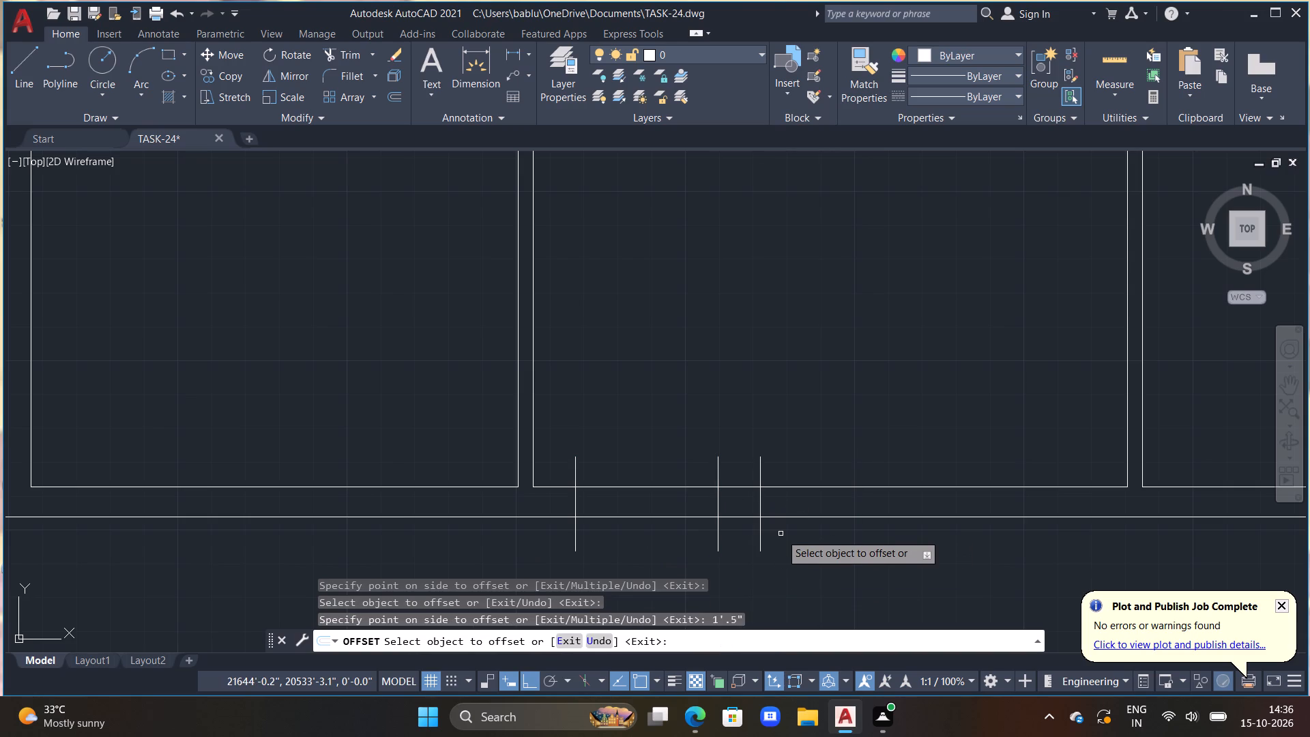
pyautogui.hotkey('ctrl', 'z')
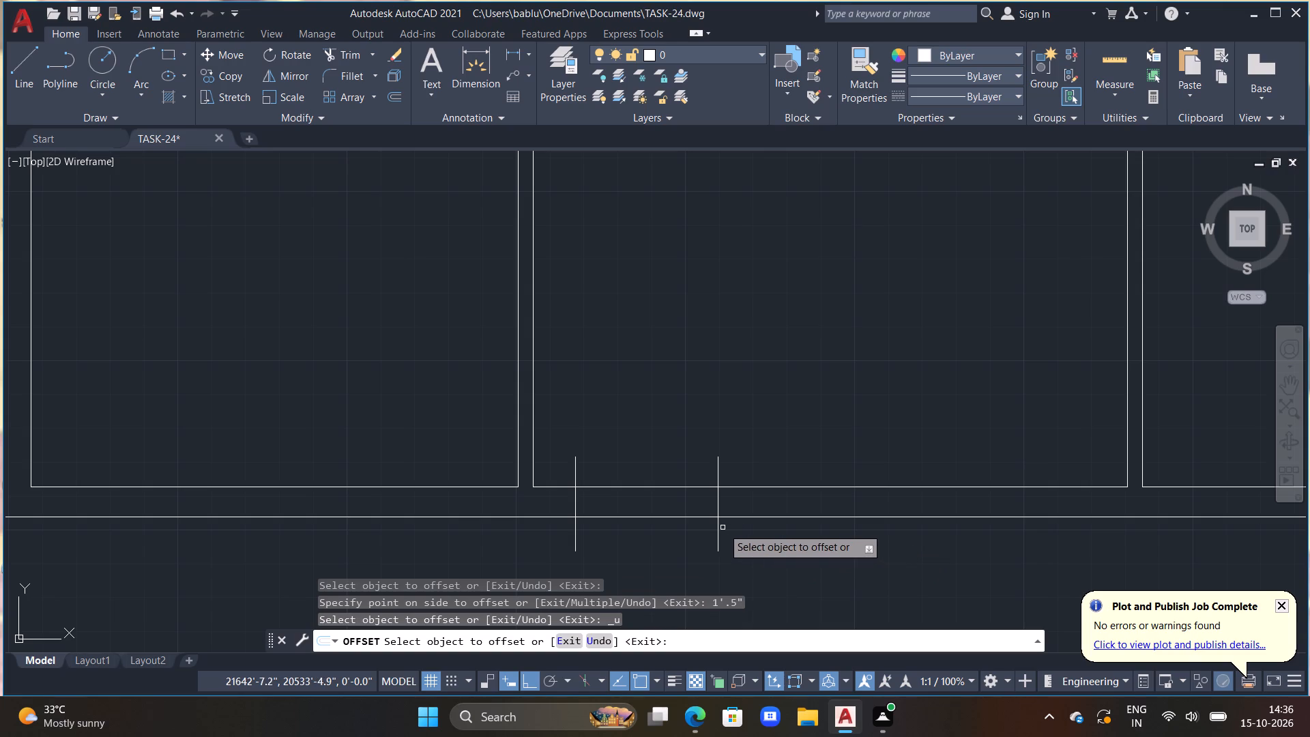
# Offset the second vertical line 1.5' to the right and that copy a further 3'6" to the right.
pyautogui.click(719, 524)
pyautogui.press('4')
pyautogui.press('BackSpace')
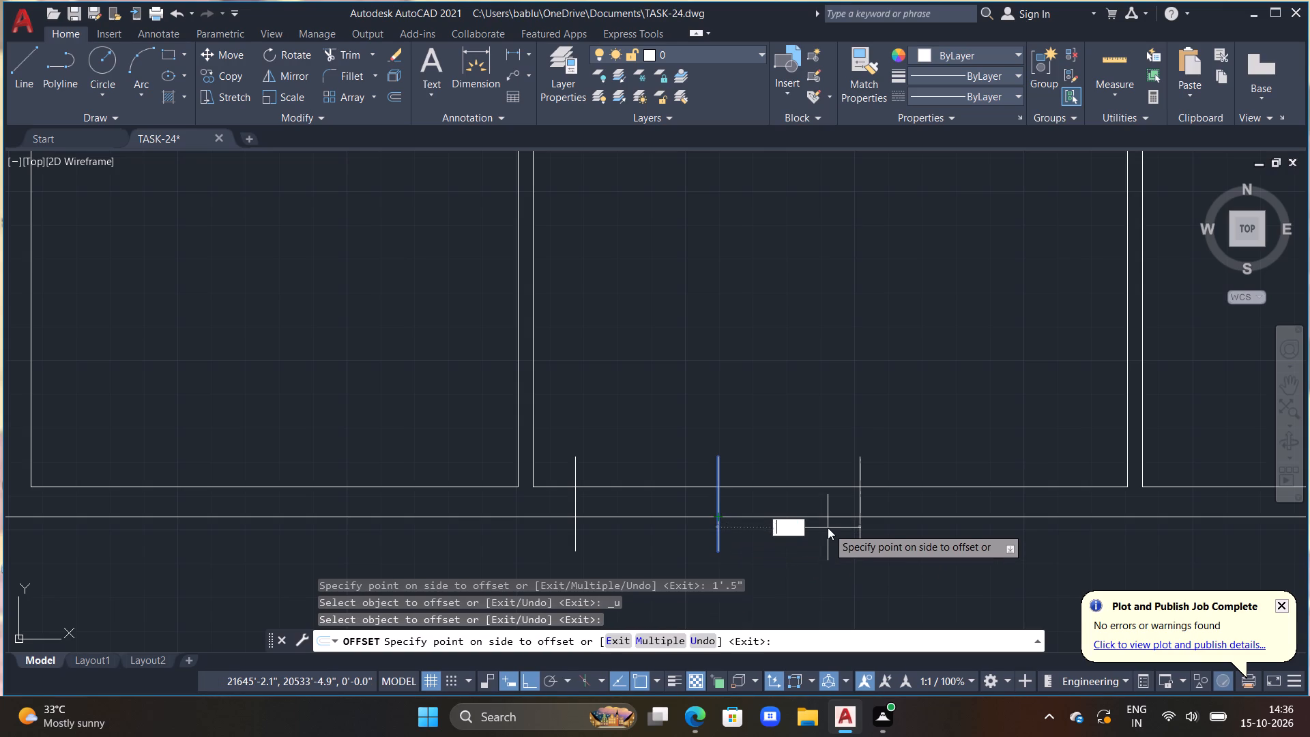
pyautogui.write('1.5')
pyautogui.press("'")
pyautogui.press('Return')
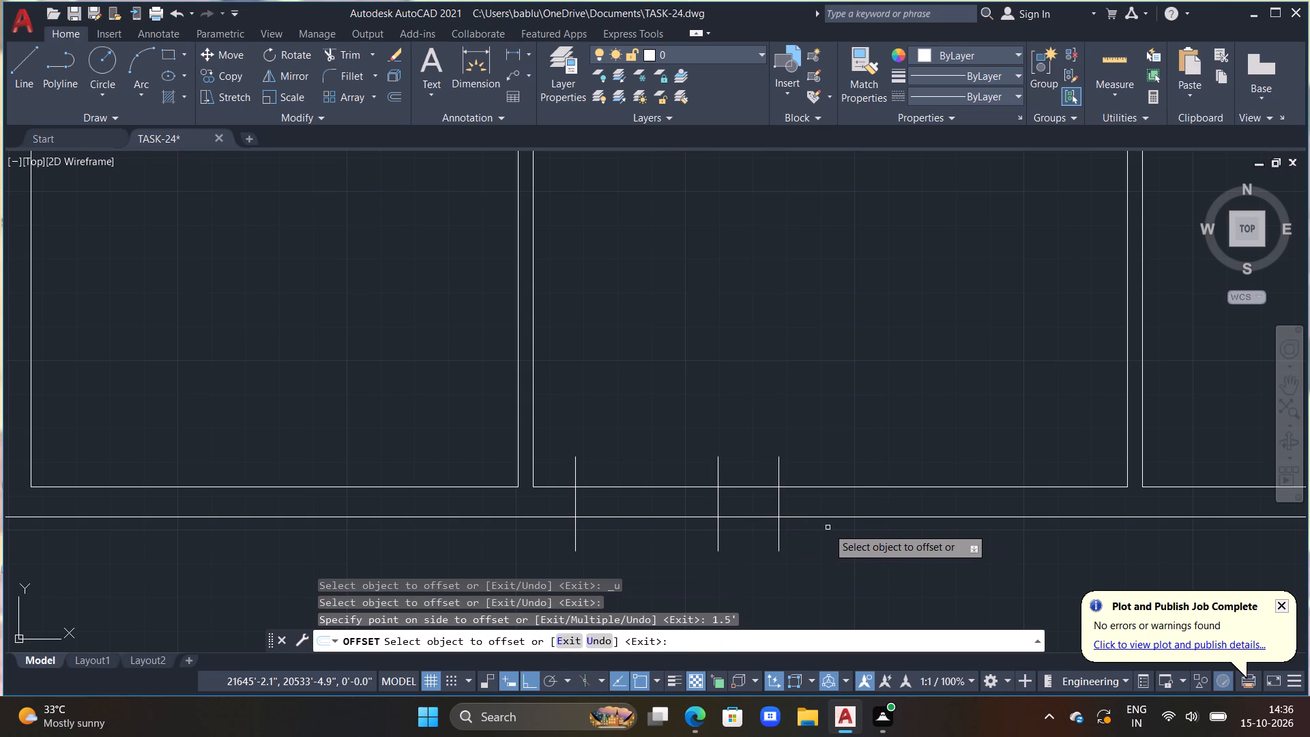
pyautogui.click(779, 532)
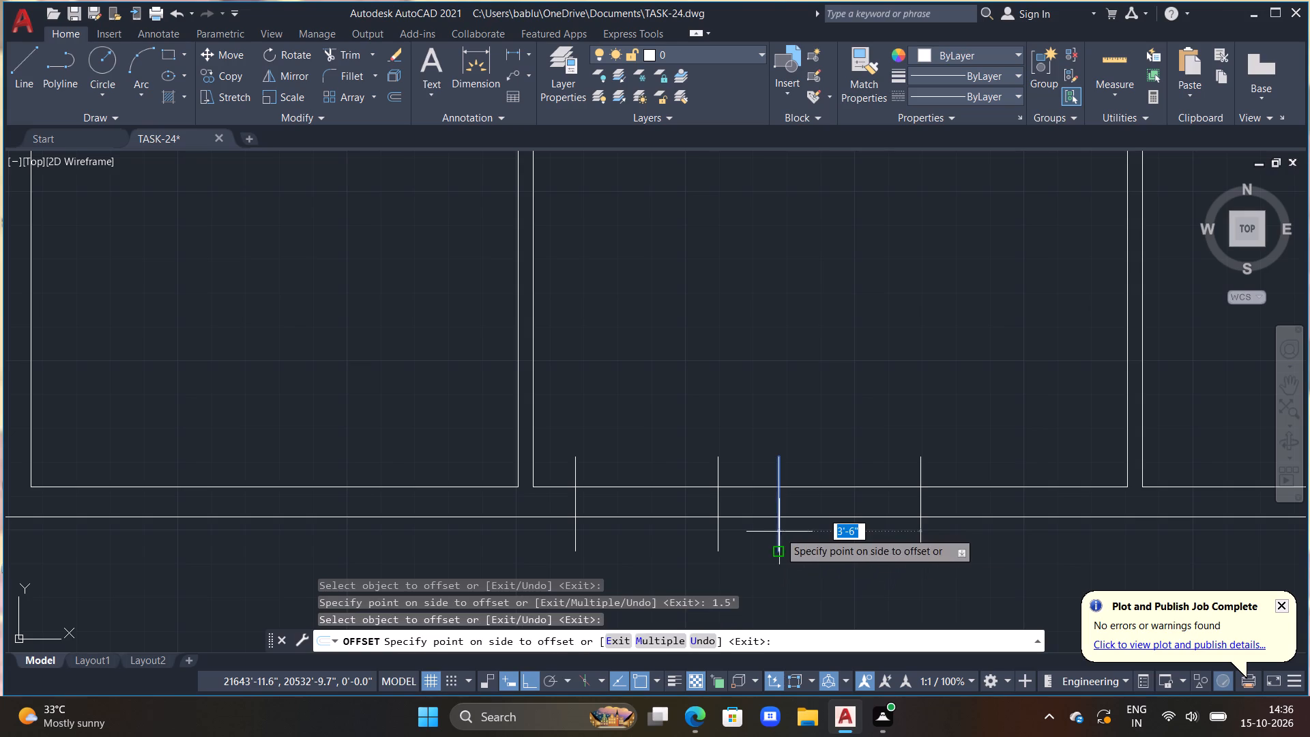
pyautogui.click(899, 533)
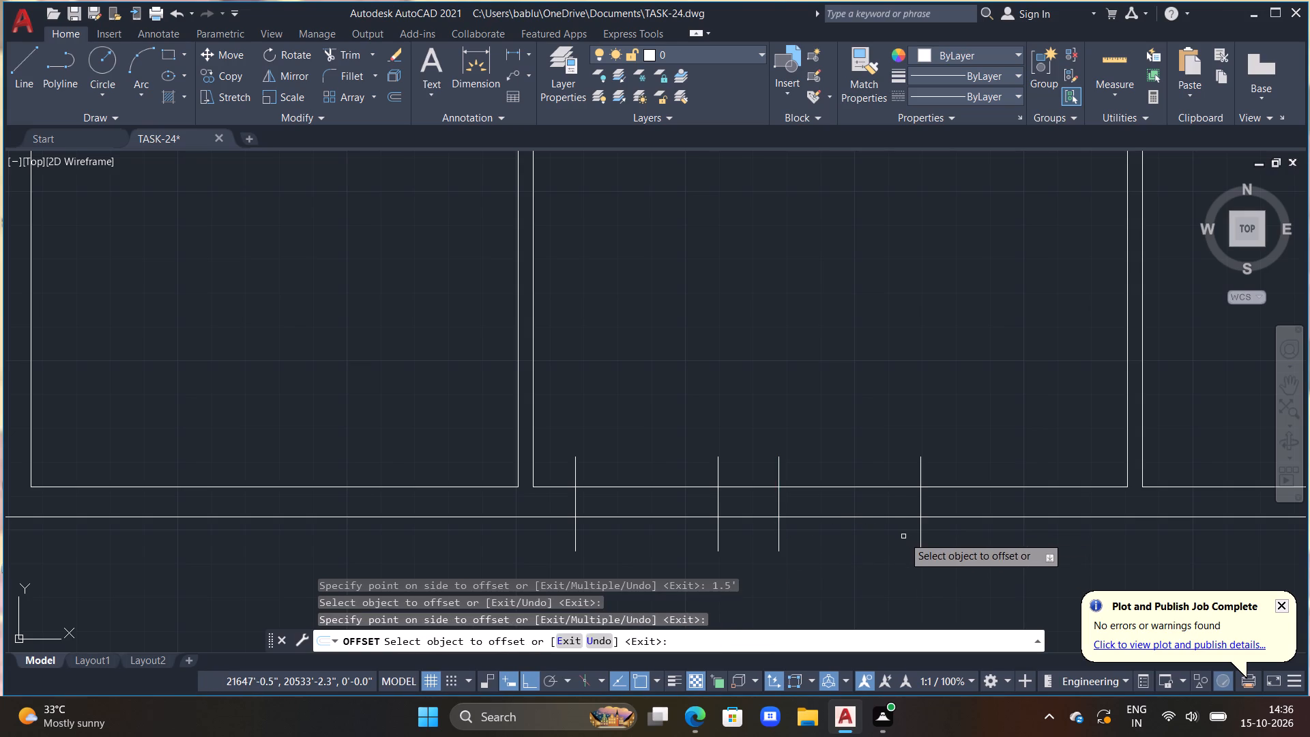
pyautogui.press('Escape')
# Trim the four vertical lines' overruns outside and inside the middle room's bottom wall.
pyautogui.write('TR')
pyautogui.press('space')
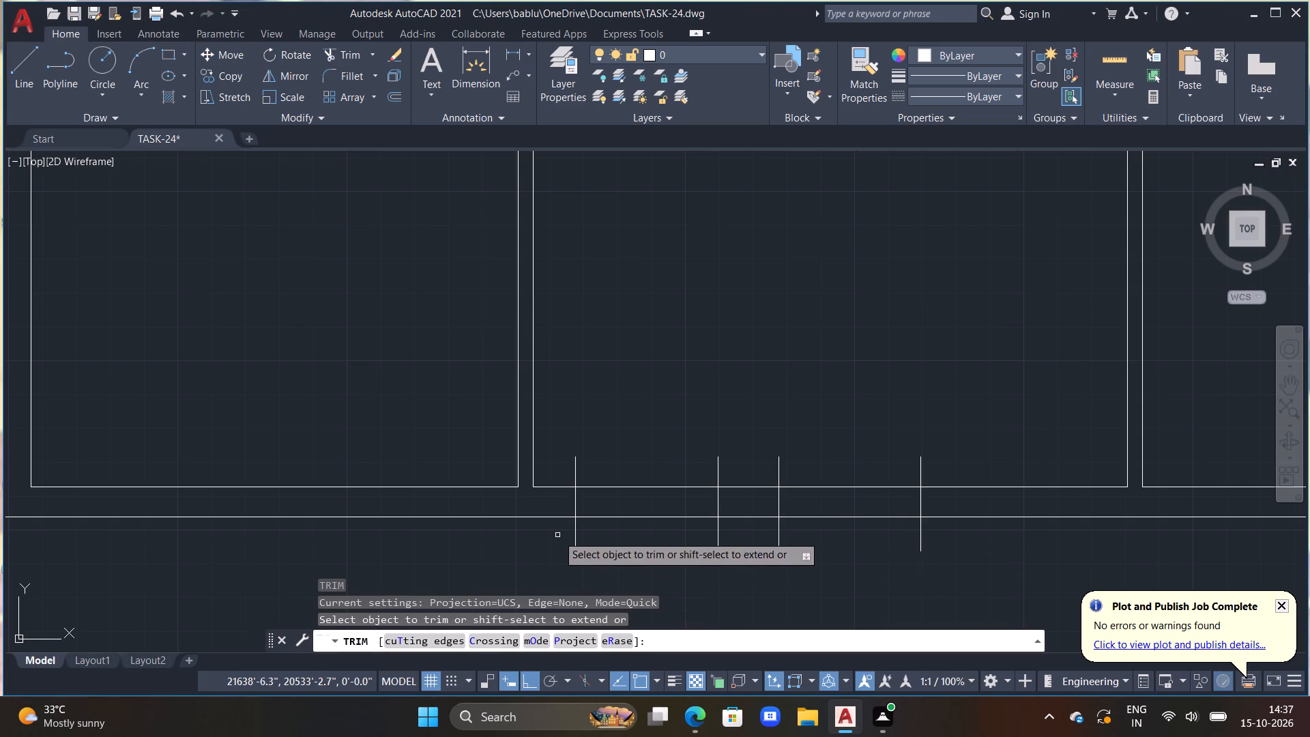
pyautogui.moveTo(555, 535); pyautogui.dragTo(970, 545)
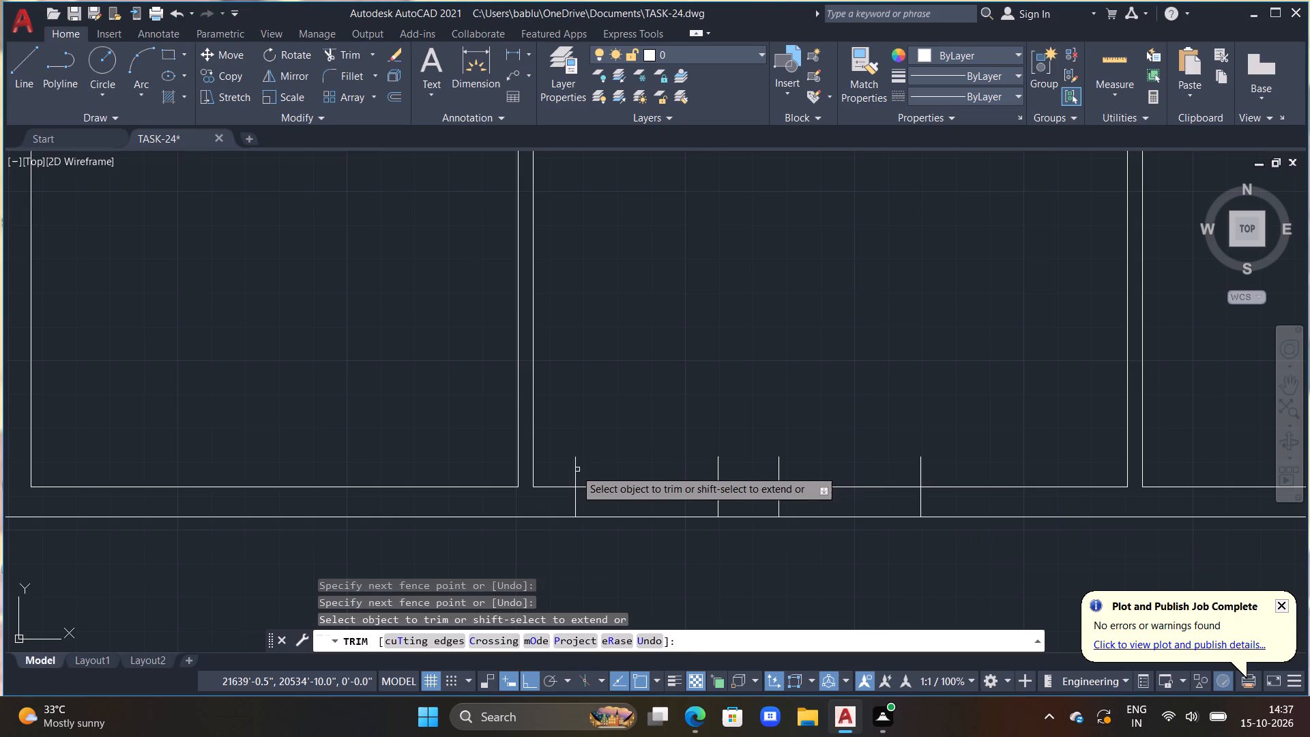
pyautogui.moveTo(572, 471); pyautogui.dragTo(959, 463)
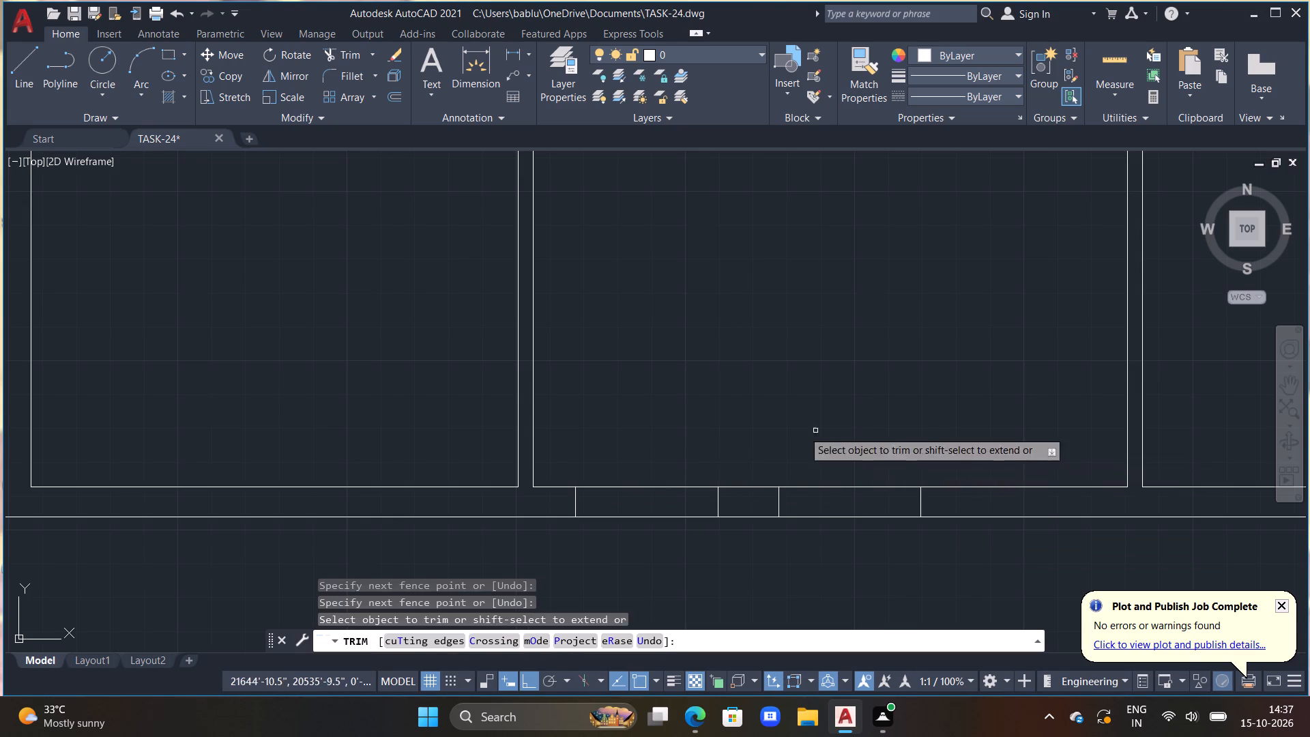
# Trim both bottom wall edges between the first two vertical lines to open the 3'6" doorway.
pyautogui.moveTo(631, 565); pyautogui.dragTo(647, 444)
pyautogui.press('Escape')
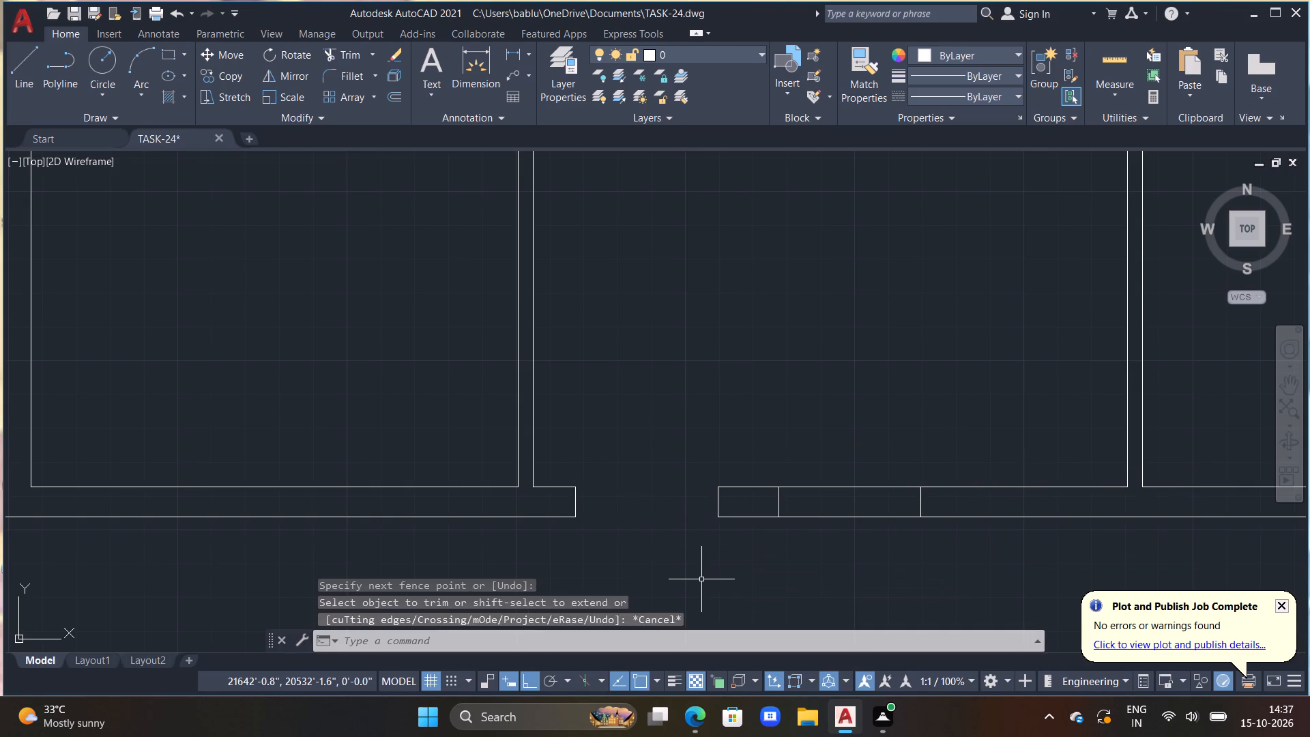
pyautogui.press('Escape')
pyautogui.press('Escape')
# Draw a vertical line about 2'-10.8" long across the bottom outer wall of the left room, toward its right side.
pyautogui.scroll(-1, 806, 569)
pyautogui.moveTo(801, 569); pyautogui.dragTo(894, 549, button='middle')
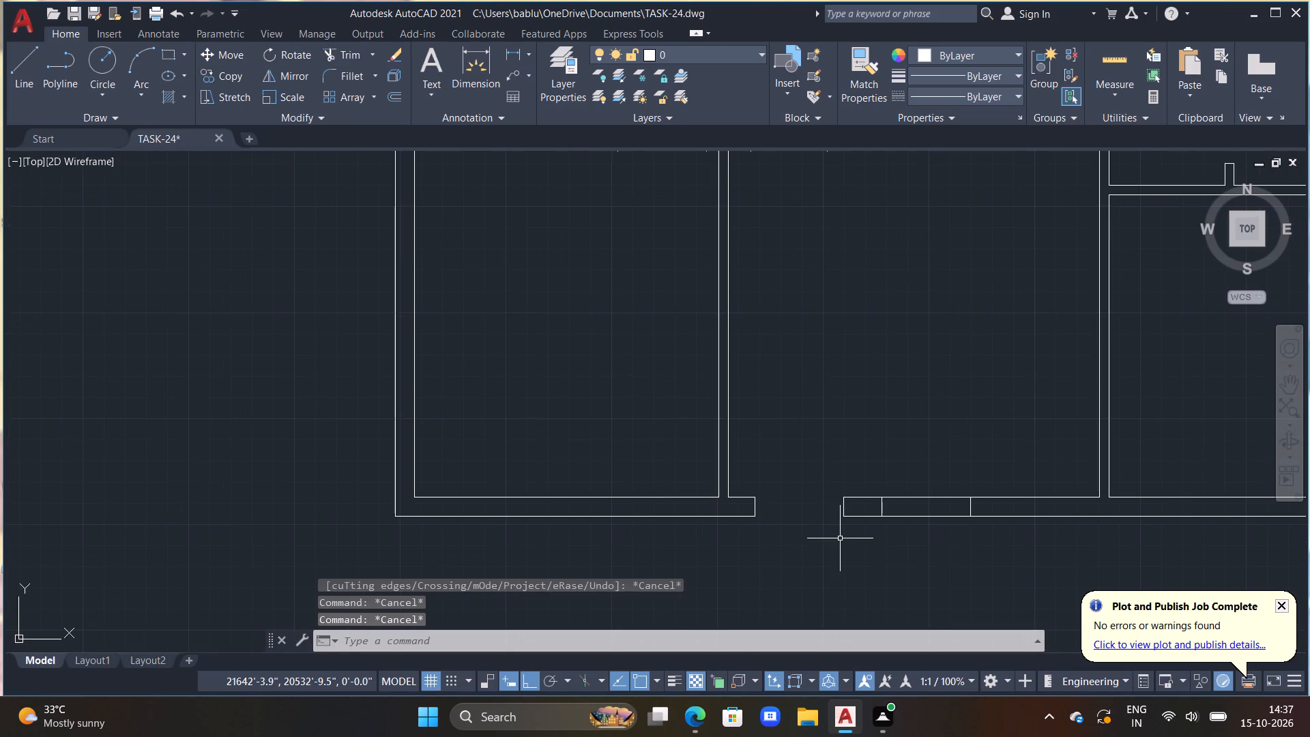
pyautogui.moveTo(838, 541); pyautogui.dragTo(905, 484, button='middle')
pyautogui.middleClick(696, 498)
pyautogui.write('L')
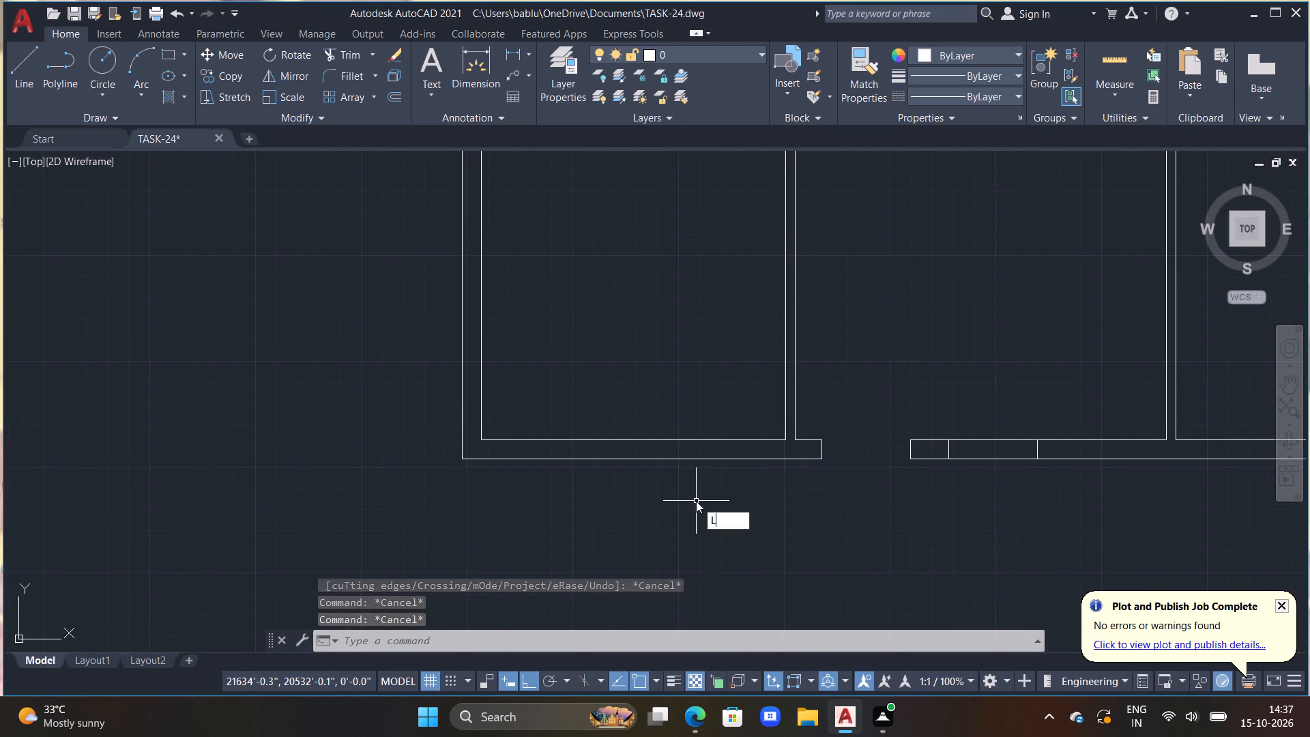
pyautogui.press('space')
pyautogui.click(702, 420)
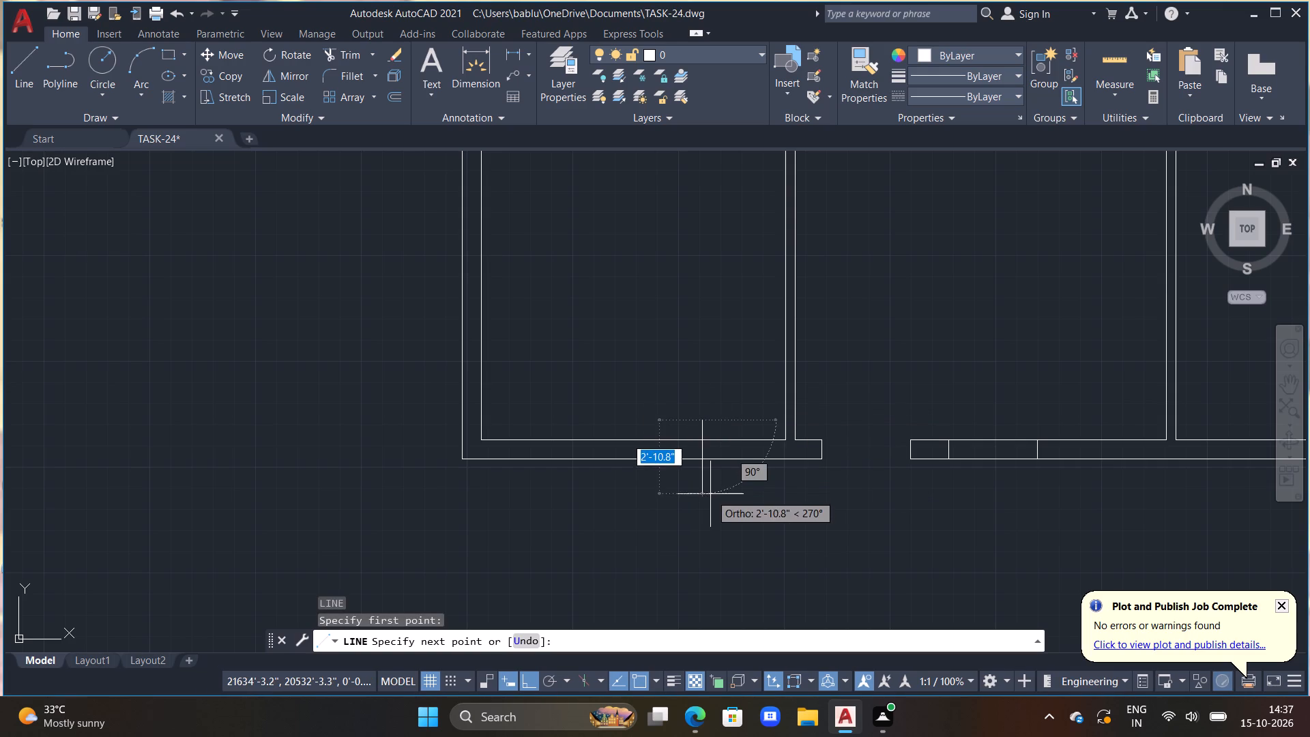
pyautogui.click(711, 494)
pyautogui.press('Escape')
# Offset the left room's vertical line 5' to the left.
pyautogui.press('o')
pyautogui.write('FF')
pyautogui.press('space')
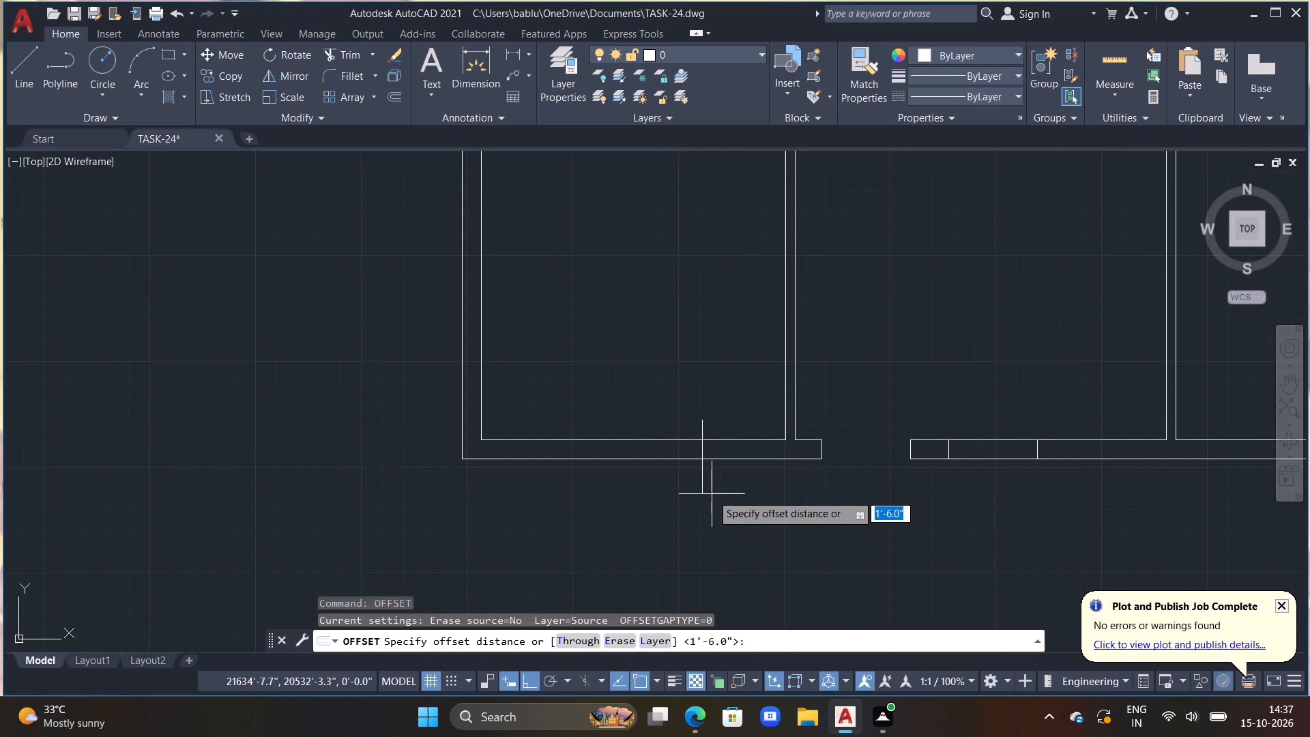
pyautogui.press('4')
pyautogui.press('BackSpace')
pyautogui.press('5')
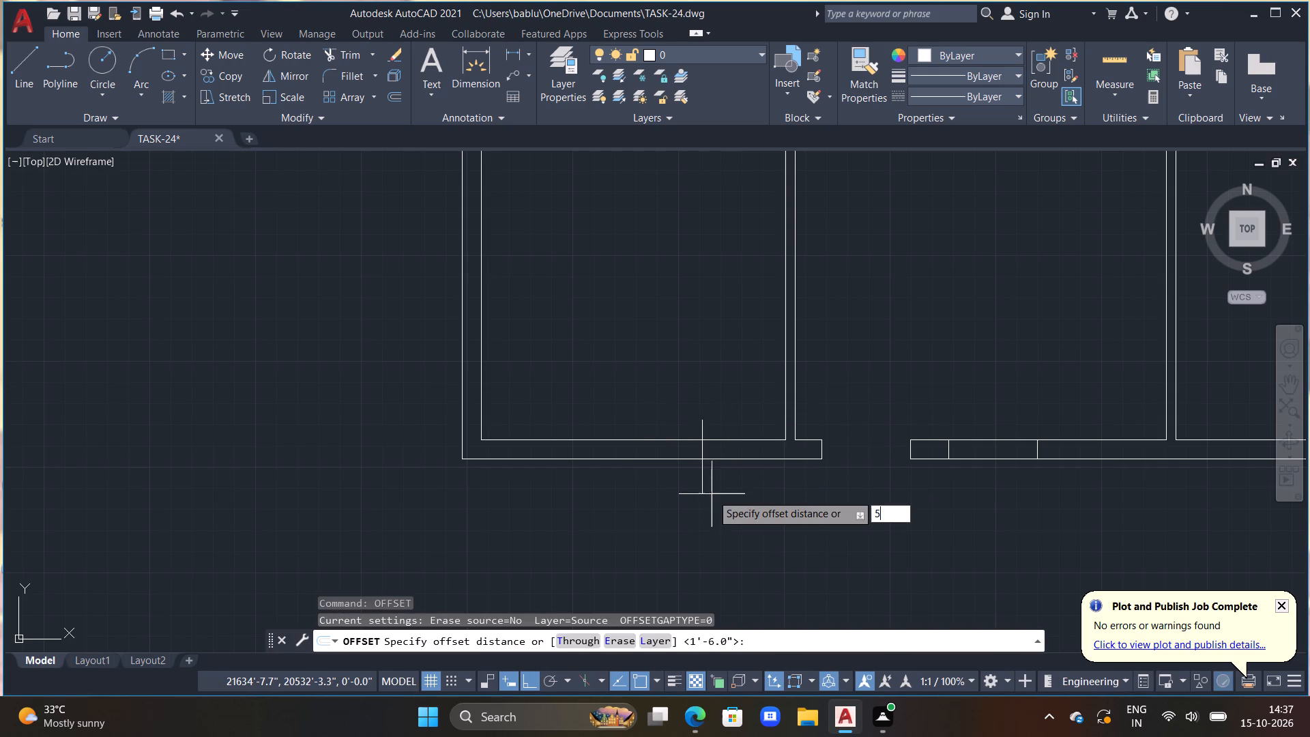
pyautogui.press("'")
pyautogui.press('Return')
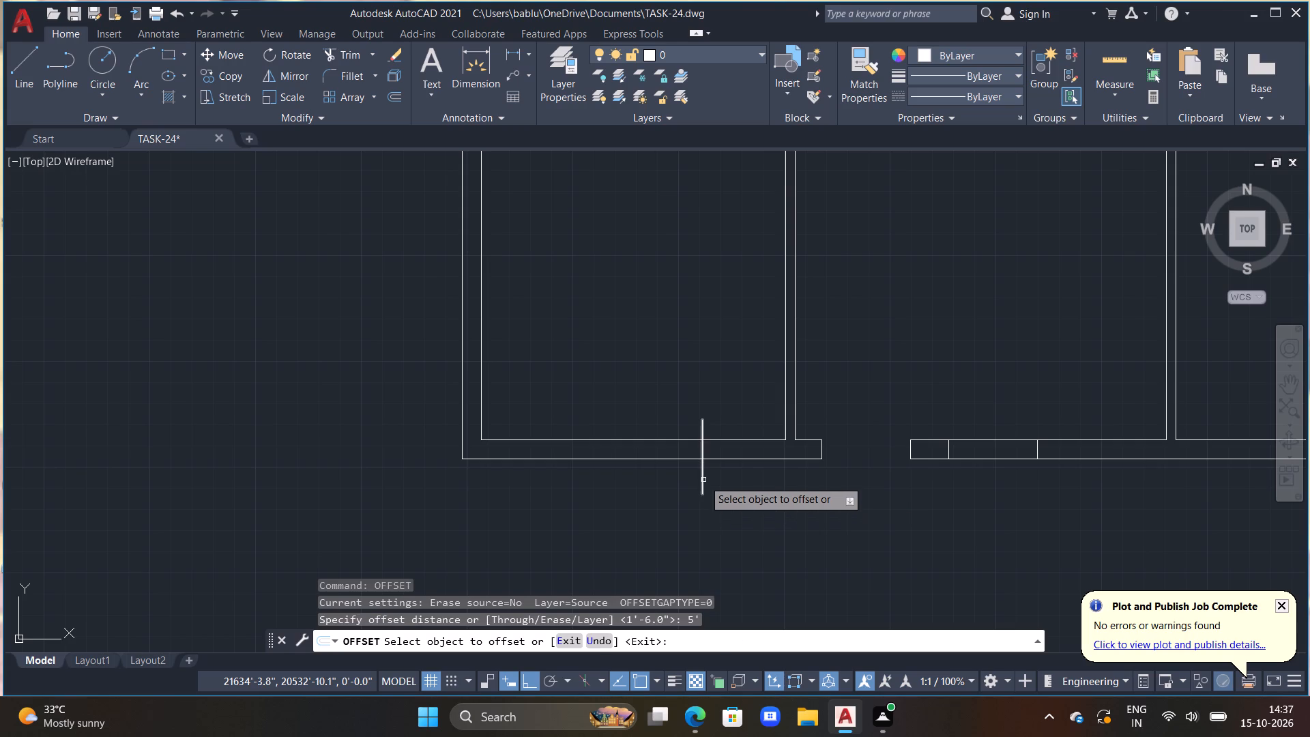
pyautogui.click(703, 480)
pyautogui.click(486, 495)
pyautogui.press('Escape')
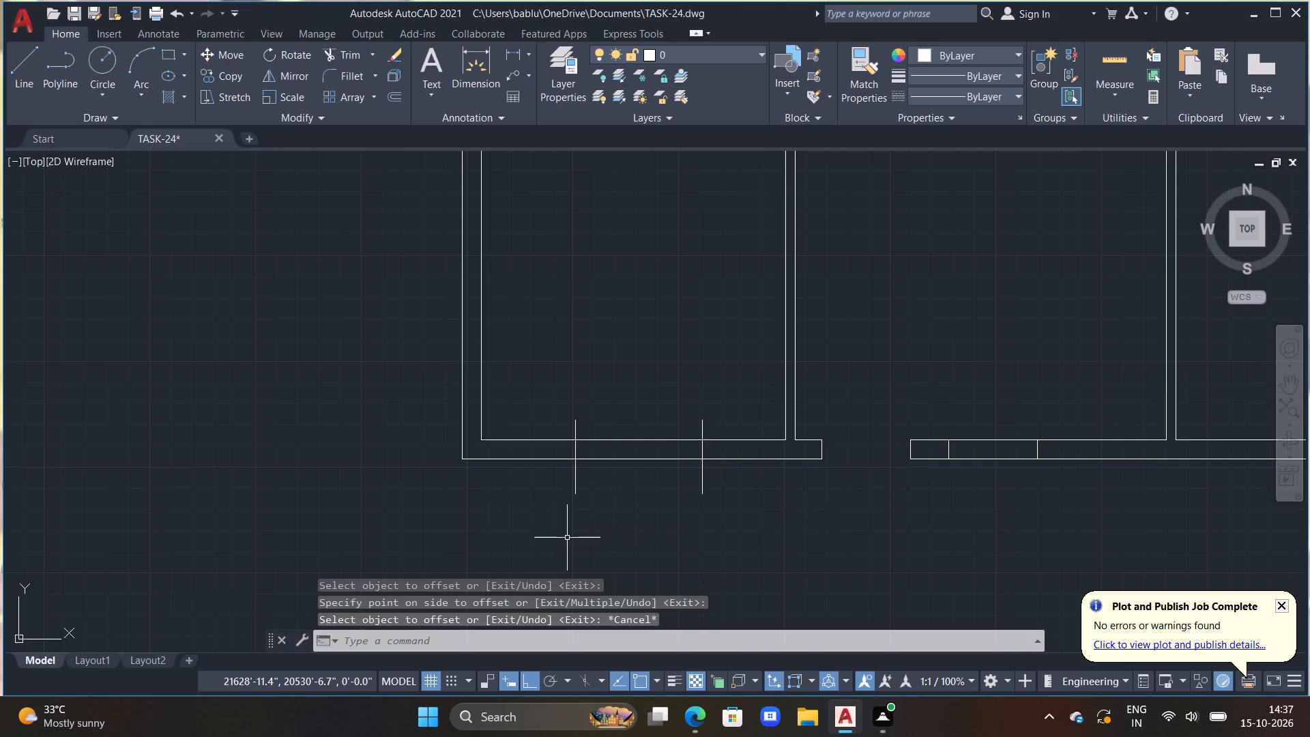
# Trim both vertical lines' overruns below and above the left room's bottom wall.
pyautogui.write('TR')
pyautogui.press('space')
pyautogui.moveTo(545, 477); pyautogui.dragTo(754, 493)
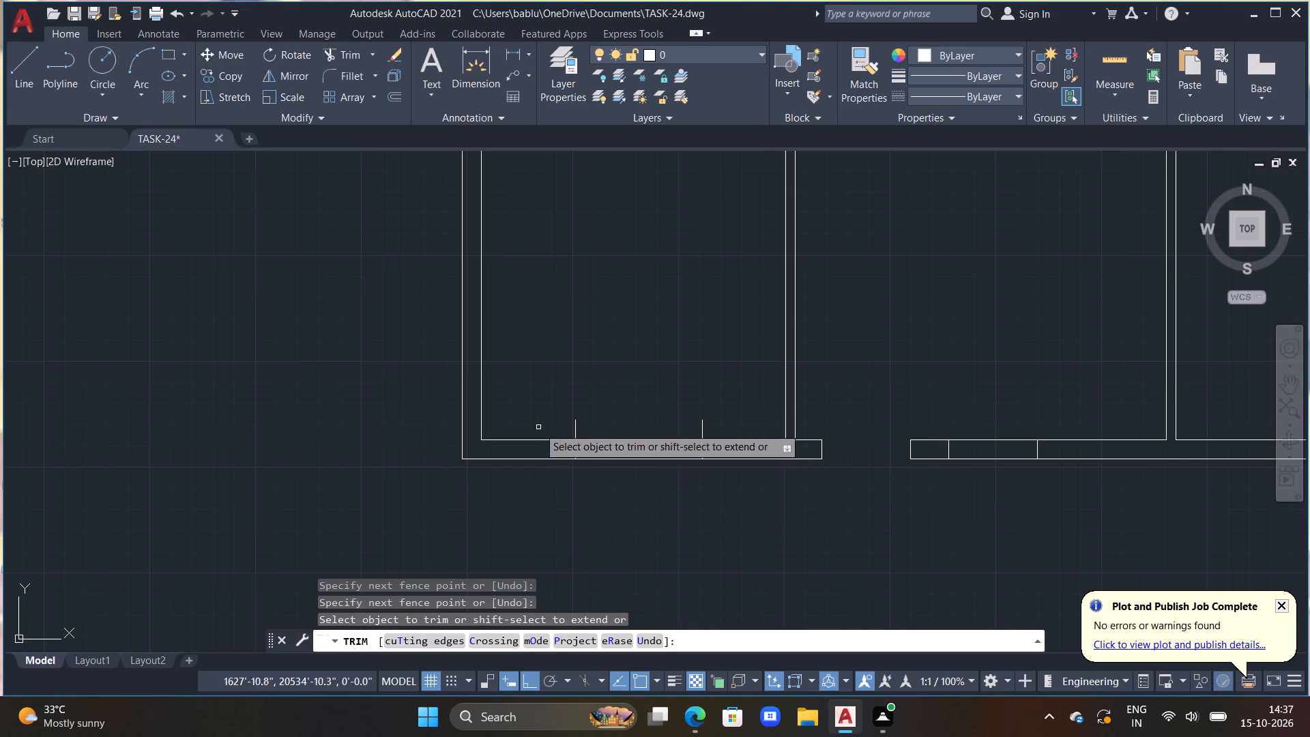
pyautogui.moveTo(559, 432); pyautogui.dragTo(685, 435)
pyautogui.moveTo(703, 427); pyautogui.dragTo(695, 427)
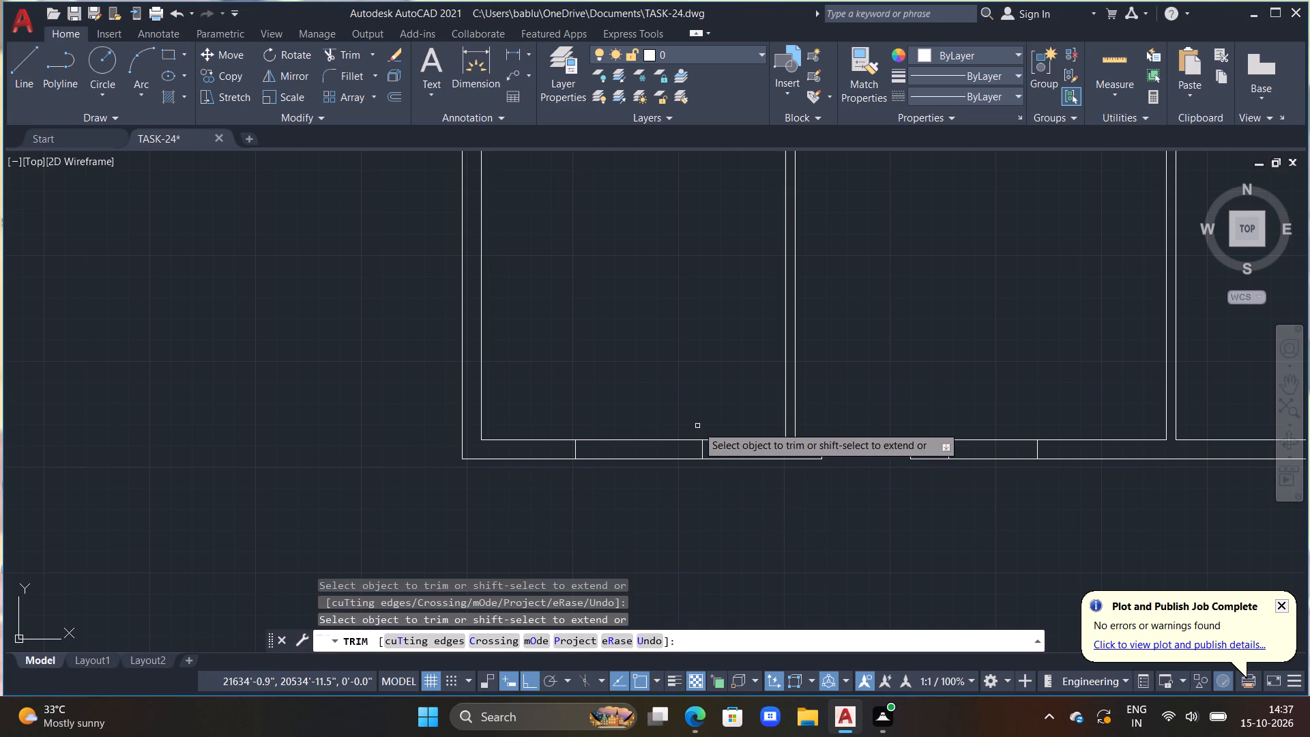
pyautogui.press('Escape')
pyautogui.scroll(-1, 737, 528)
pyautogui.moveTo(792, 534); pyautogui.dragTo(735, 487, button='middle')
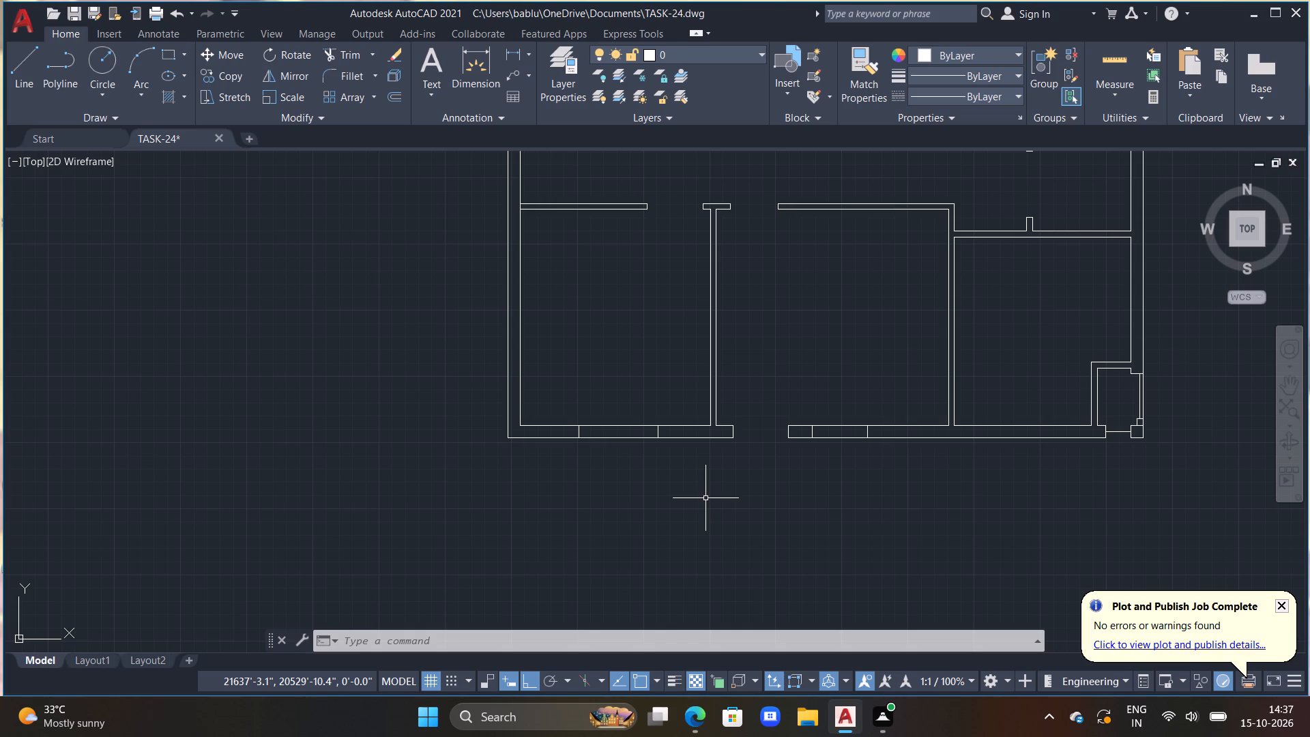
# Offset the inner edge of the left room's bottom wall 3" downward twice to make two window lines.
pyautogui.write('OFF')
pyautogui.press('space')
pyautogui.press('3')
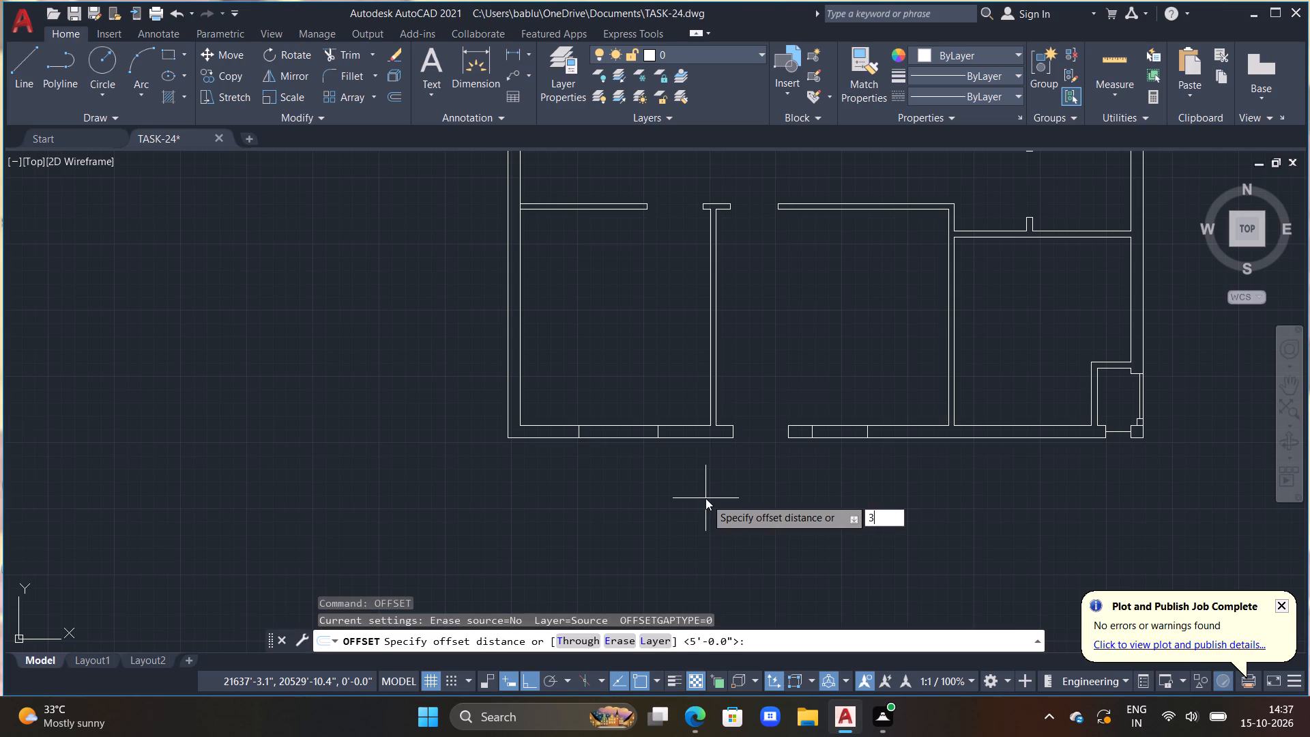
pyautogui.hotkey('shift', '"')
pyautogui.press('Return')
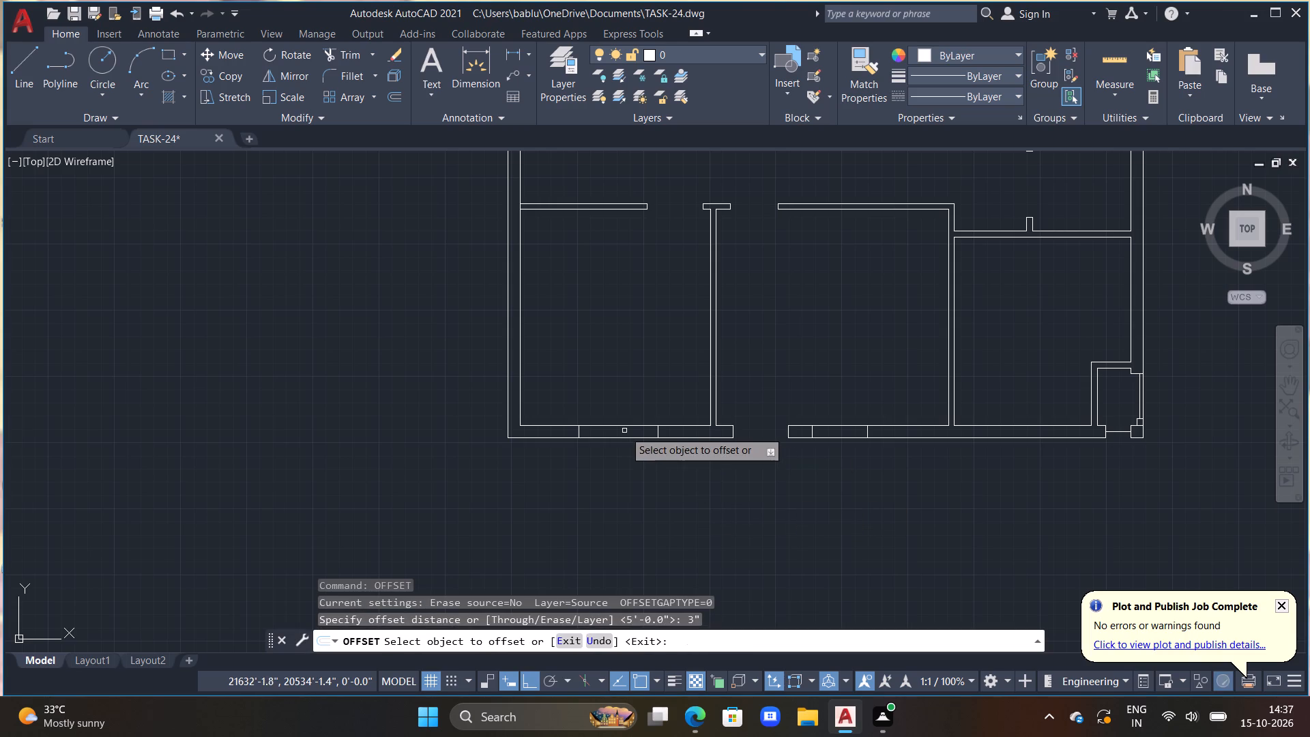
pyautogui.click(614, 426)
pyautogui.click(614, 435)
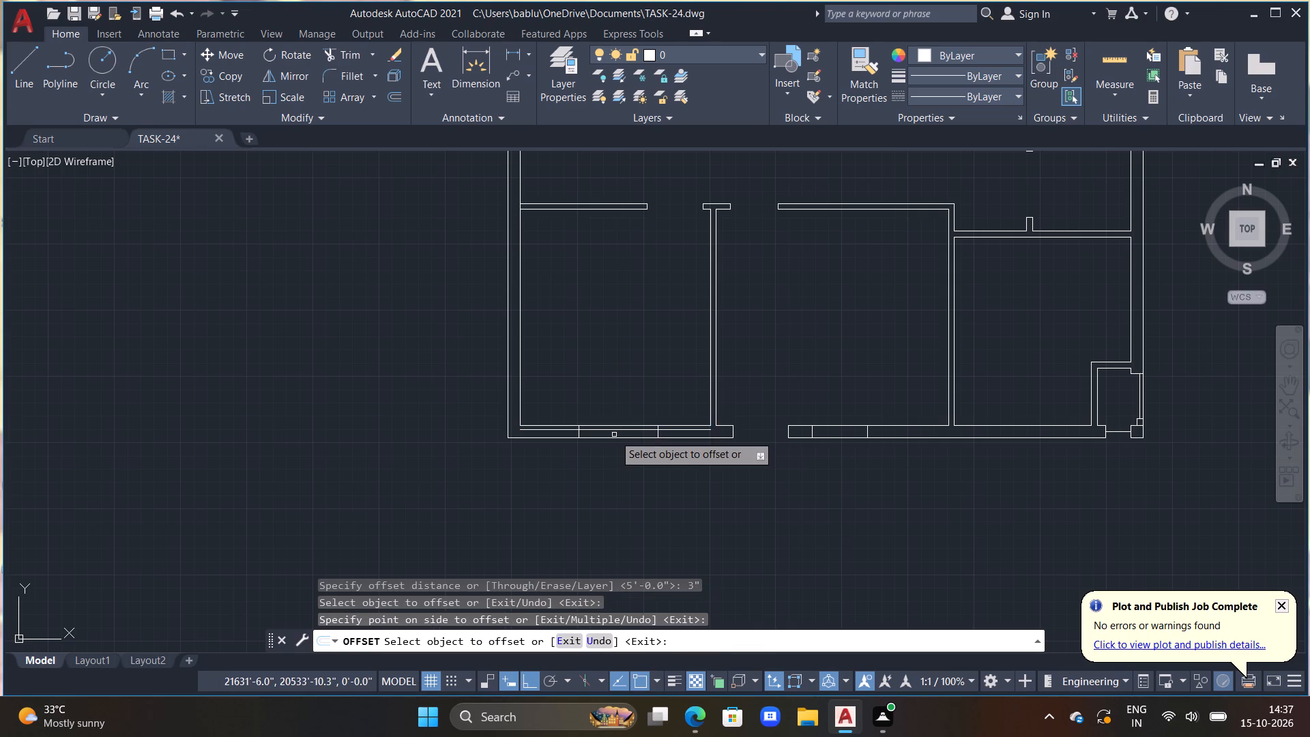
pyautogui.moveTo(612, 429); pyautogui.dragTo(611, 444)
pyautogui.click(610, 449)
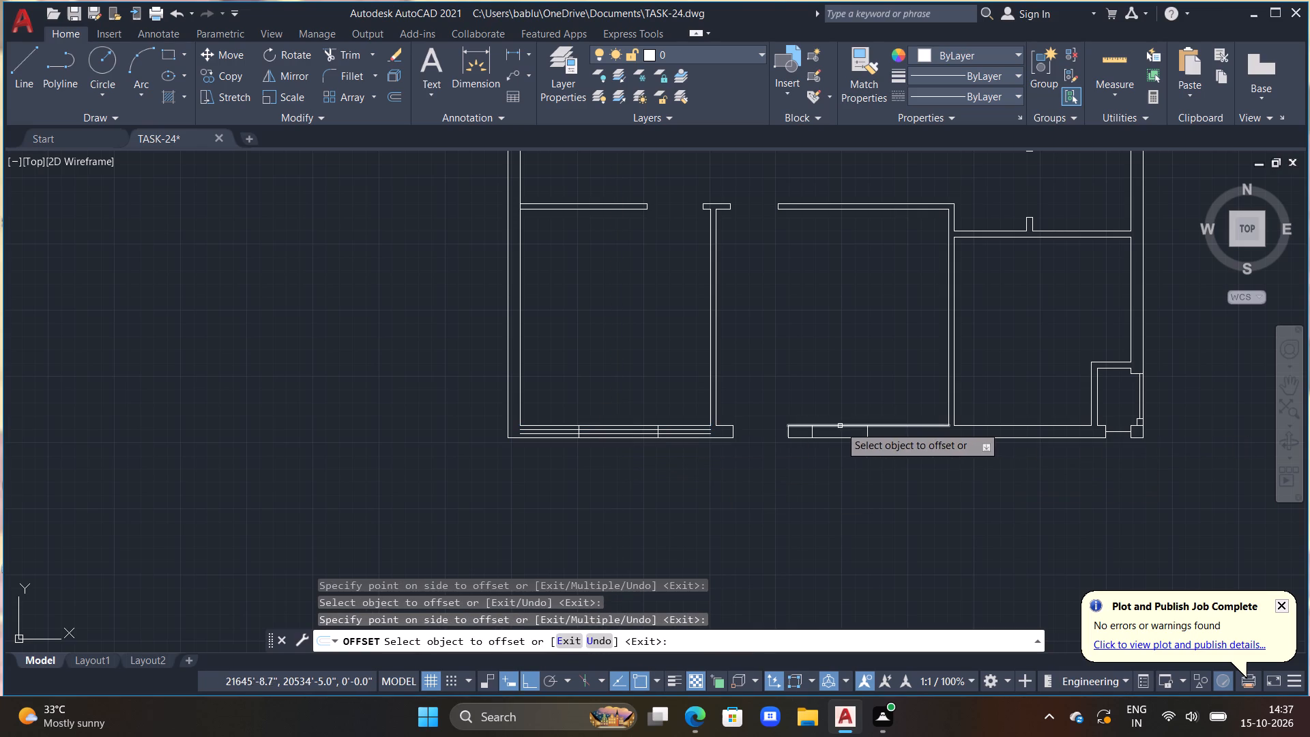
# Offset the inner edge of the middle room's bottom wall 3" downward twice within the wall thickness.
pyautogui.click(839, 426)
pyautogui.click(837, 439)
pyautogui.click(835, 430)
pyautogui.click(834, 450)
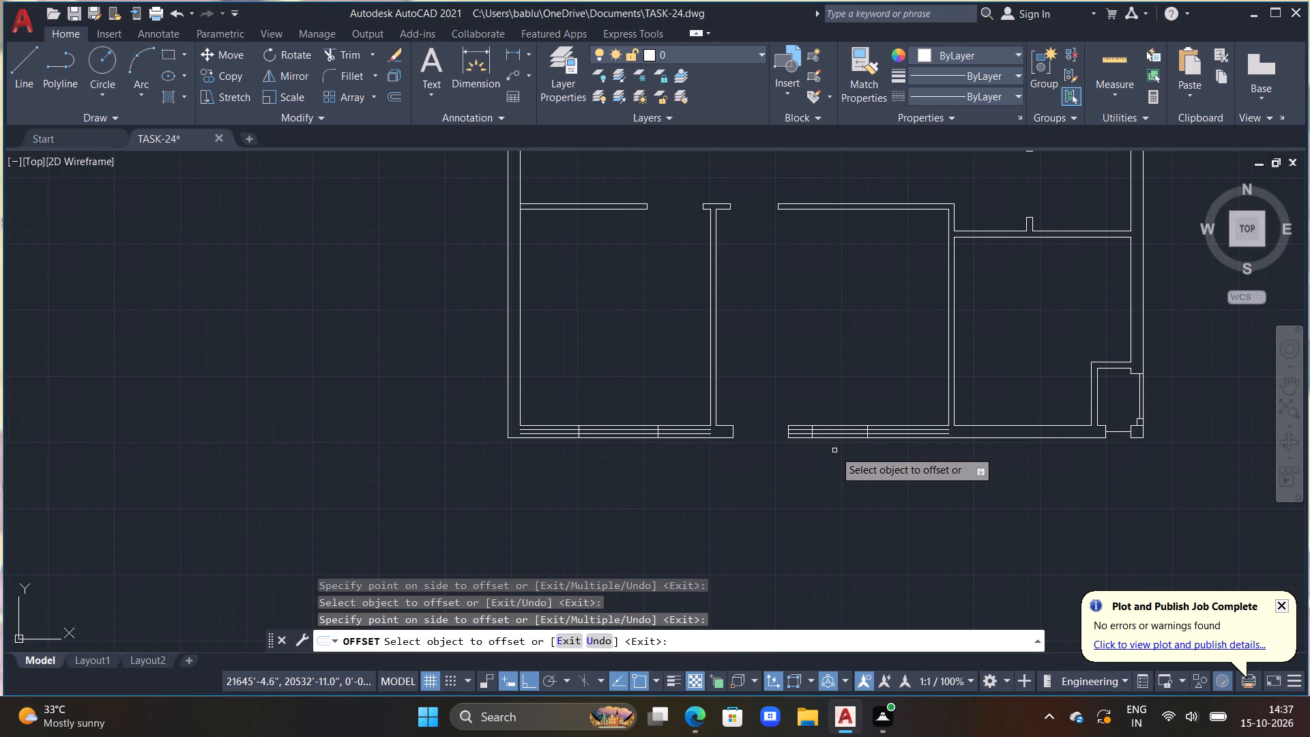
pyautogui.press('Escape')
# Trim the middle room's two window lines on both sides so they remain only between the window's vertical lines.
pyautogui.press('t')
pyautogui.press('r')
pyautogui.press('space')
pyautogui.scroll(2, 878, 433)
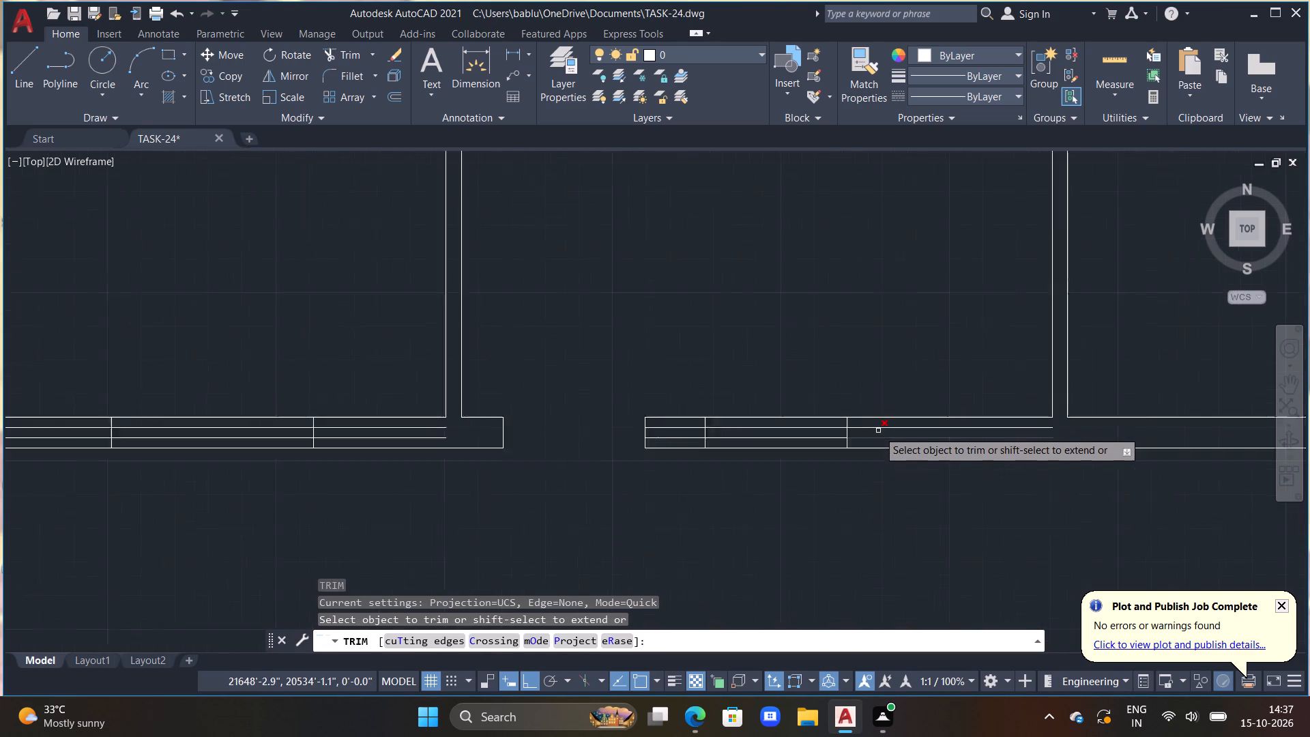
pyautogui.scroll(1, 878, 430)
pyautogui.moveTo(897, 423); pyautogui.dragTo(895, 443)
pyautogui.click(894, 443)
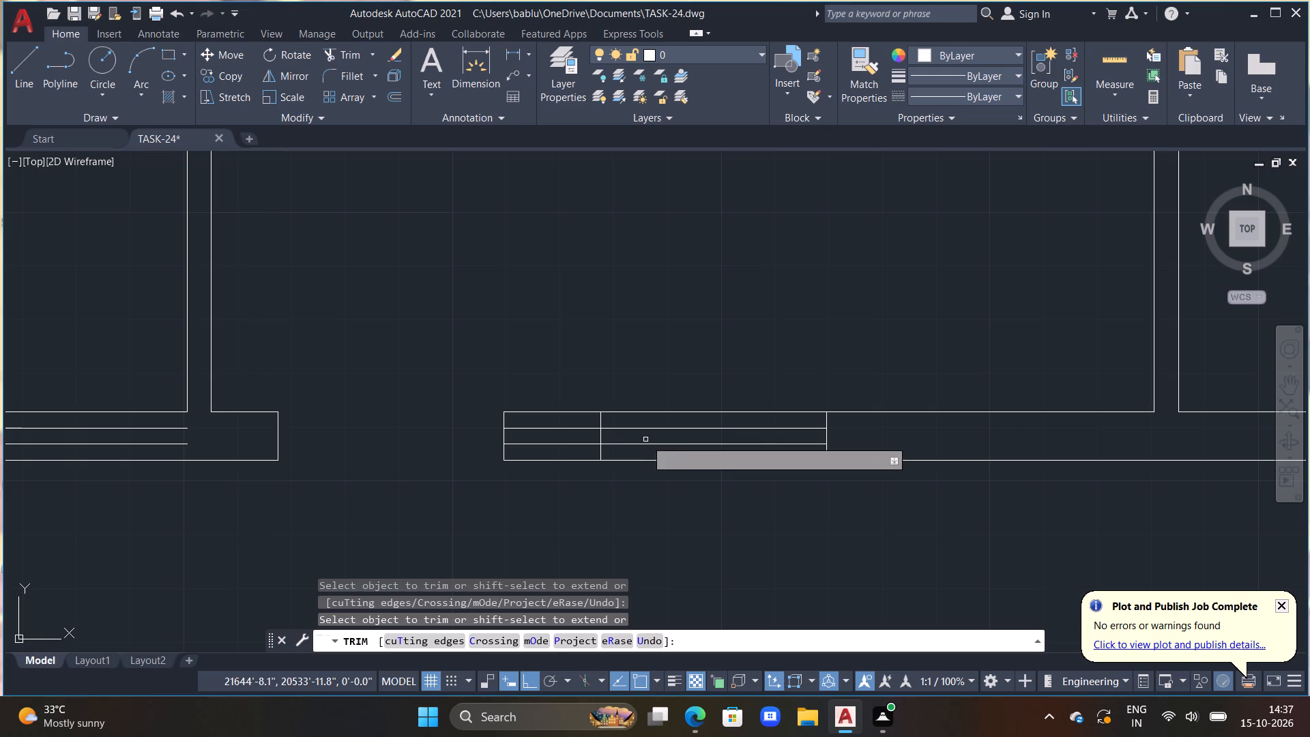
pyautogui.click(549, 449)
pyautogui.click(548, 422)
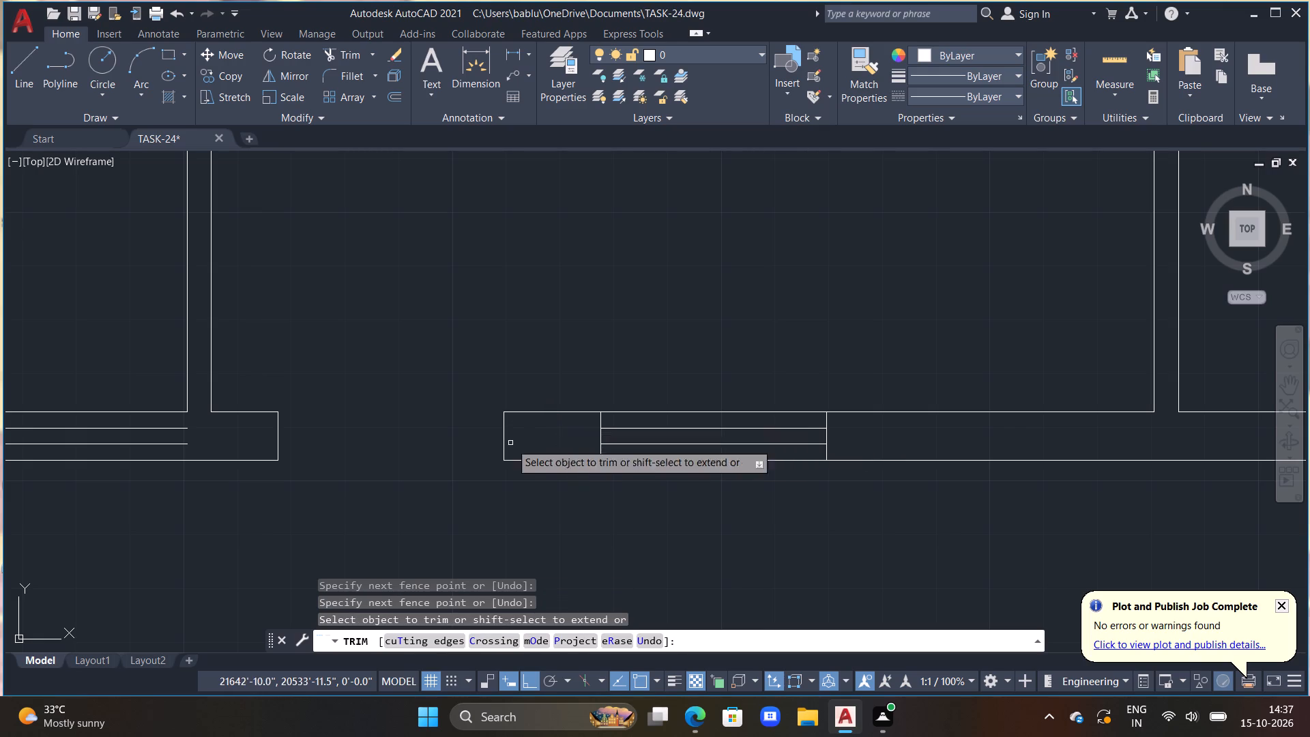
# Trim the left room's two window lines beyond both vertical lines in its bottom wall.
pyautogui.scroll(-2, 447, 446)
pyautogui.moveTo(418, 465); pyautogui.dragTo(589, 446, button='middle')
pyautogui.click(463, 419)
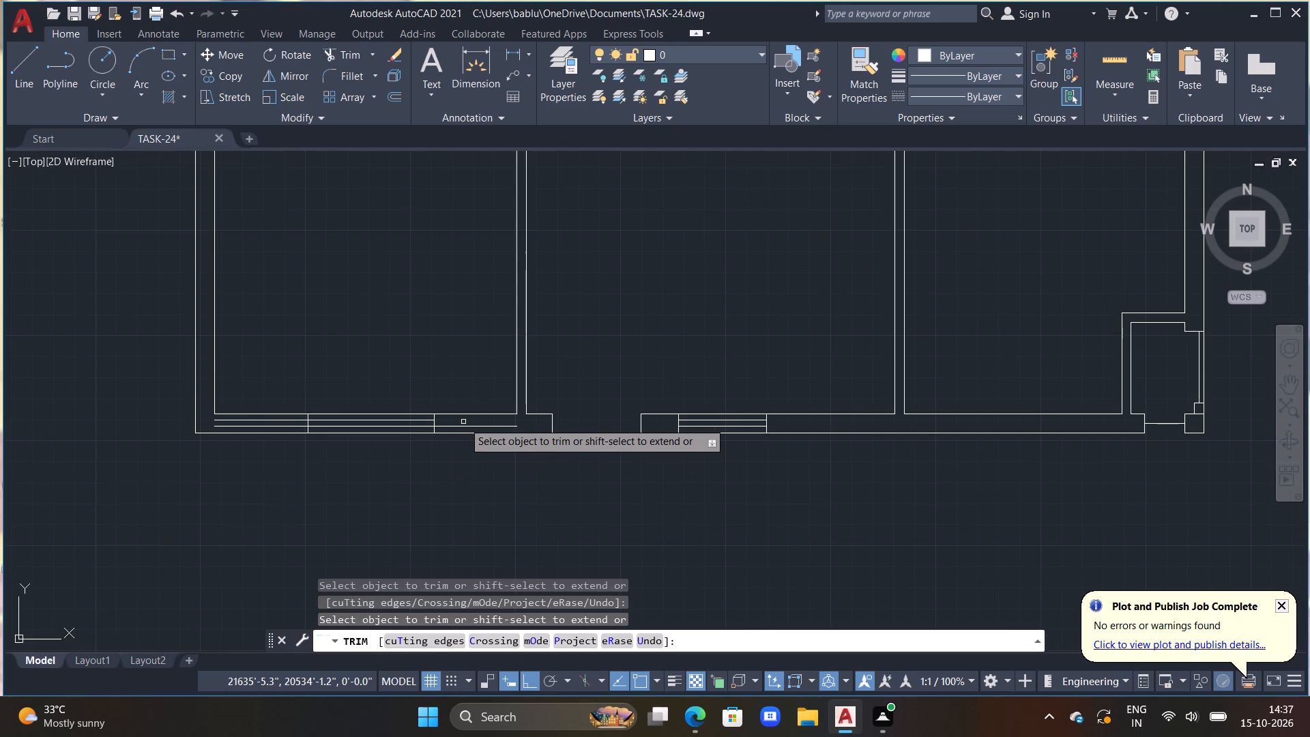
pyautogui.click(462, 427)
pyautogui.moveTo(353, 453); pyautogui.dragTo(620, 480, button='middle')
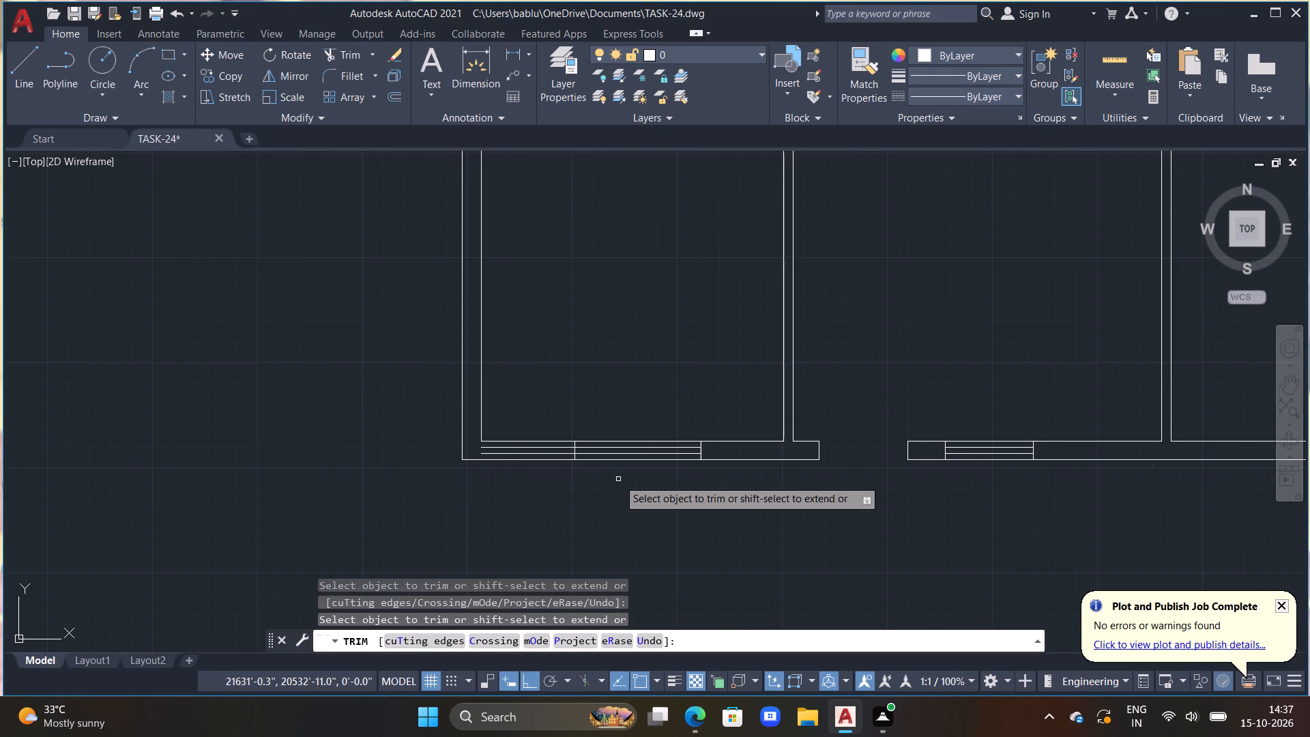
pyautogui.click(550, 450)
pyautogui.click(547, 458)
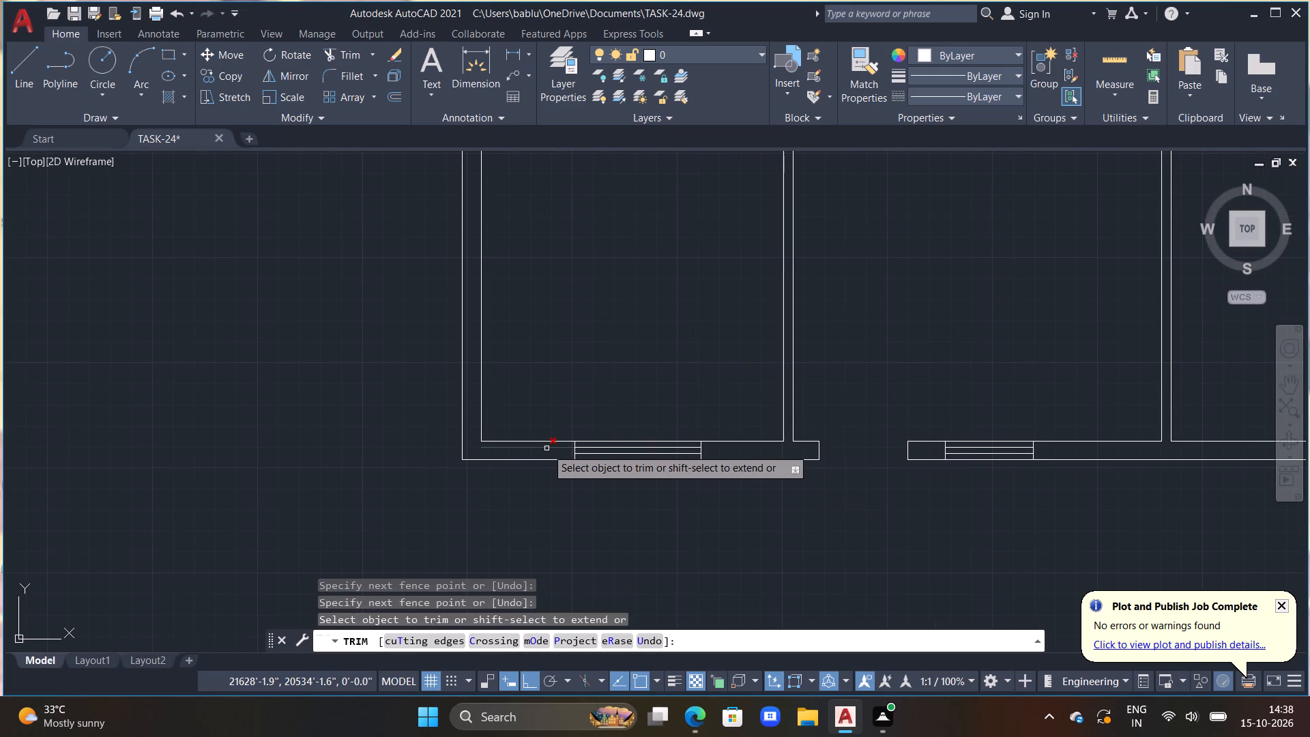
pyautogui.click(547, 448)
pyautogui.press('Escape')
# Draw a horizontal line across the left outer wall of the lower-left room, below mid-height.
pyautogui.scroll(-1, 547, 447)
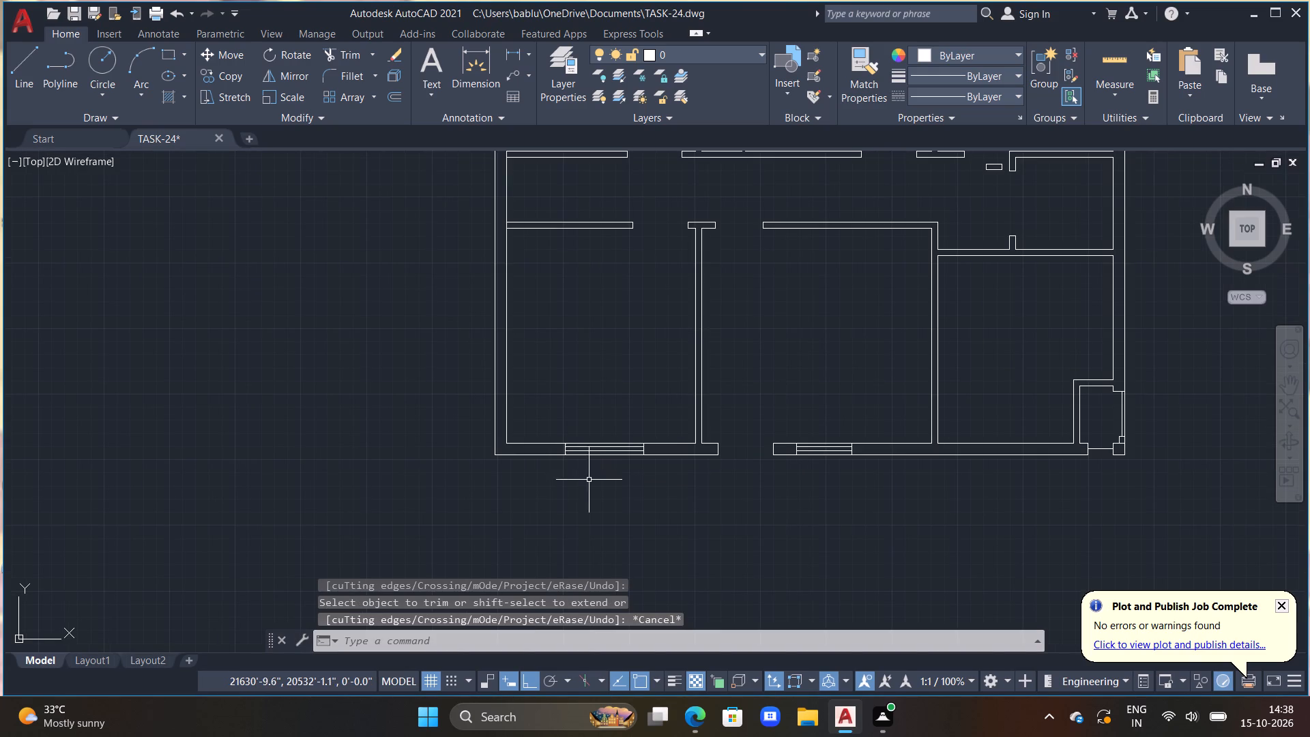
pyautogui.scroll(2, 578, 476)
pyautogui.moveTo(545, 452); pyautogui.dragTo(686, 561, button='middle')
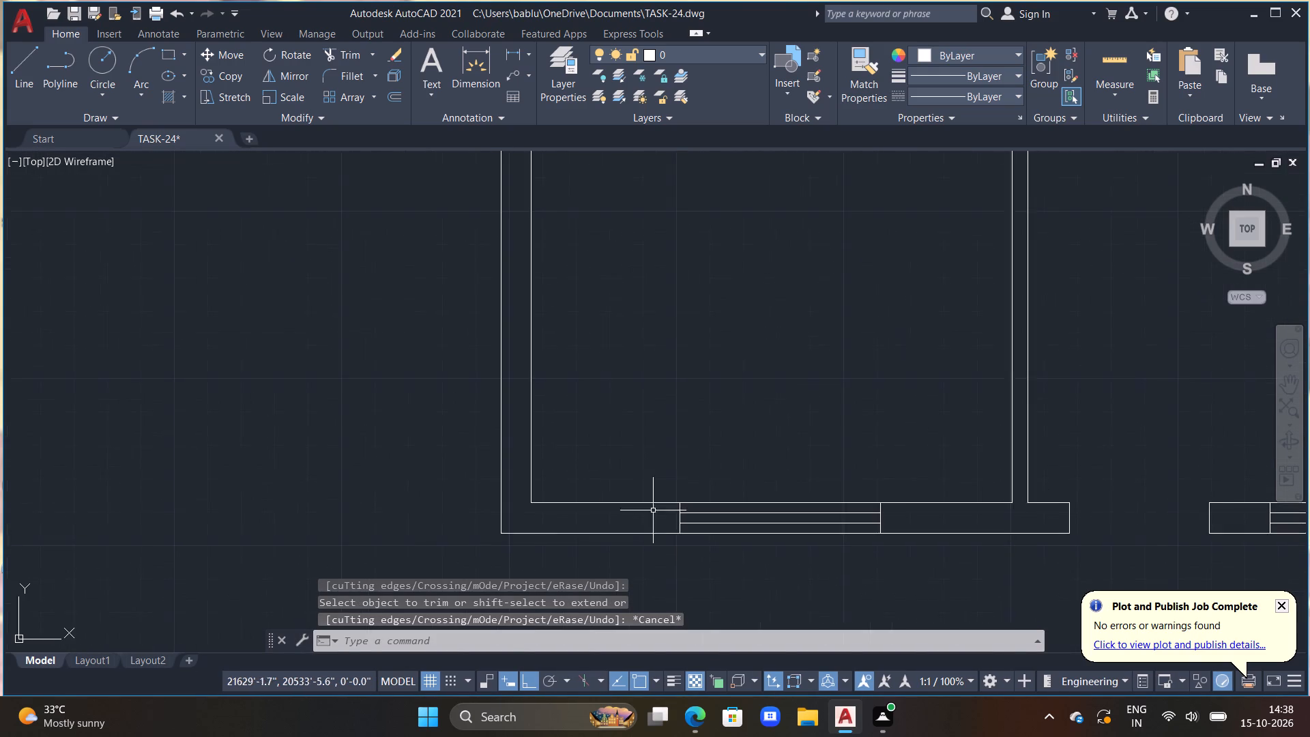
pyautogui.scroll(-2, 634, 478)
pyautogui.moveTo(626, 469); pyautogui.dragTo(733, 483, button='middle')
pyautogui.scroll(1, 626, 469)
pyautogui.press('l')
pyautogui.press('space')
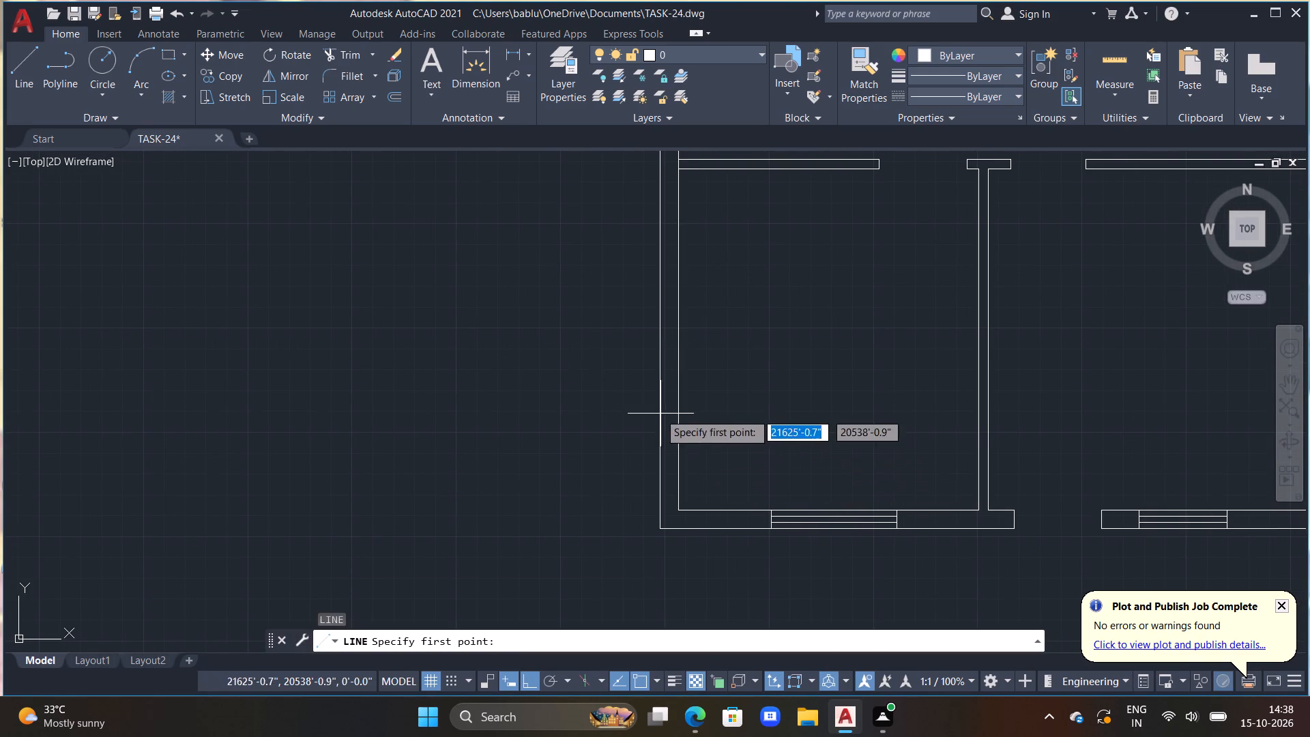
pyautogui.click(637, 401)
pyautogui.click(750, 386)
pyautogui.press('Escape')
# Offset the horizontal line across the left outer wall 5' upward.
pyautogui.press('o')
pyautogui.moveTo(742, 386); pyautogui.dragTo(566, 345, button='right')
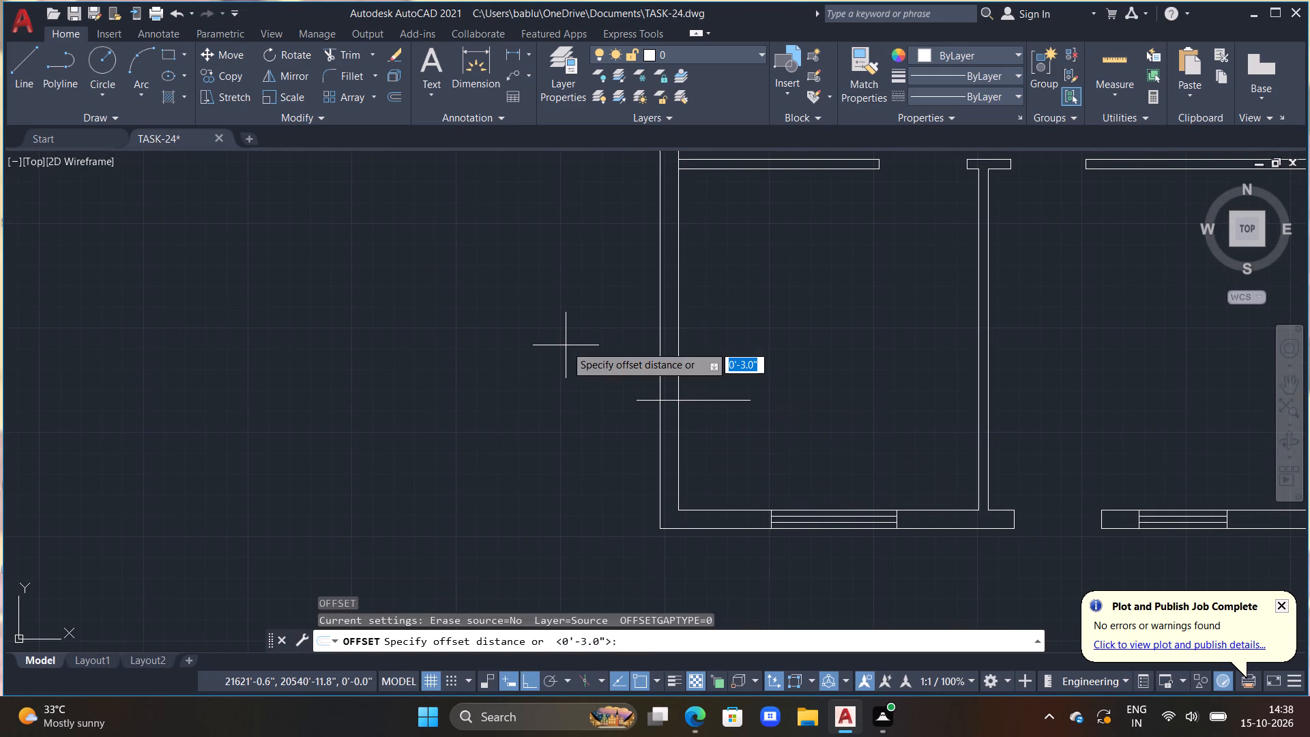
pyautogui.write('DD')
pyautogui.press('BackSpace')
pyautogui.press('BackSpace')
pyautogui.write('ODD')
pyautogui.press('BackSpace')
pyautogui.press('BackSpace')
pyautogui.press('f')
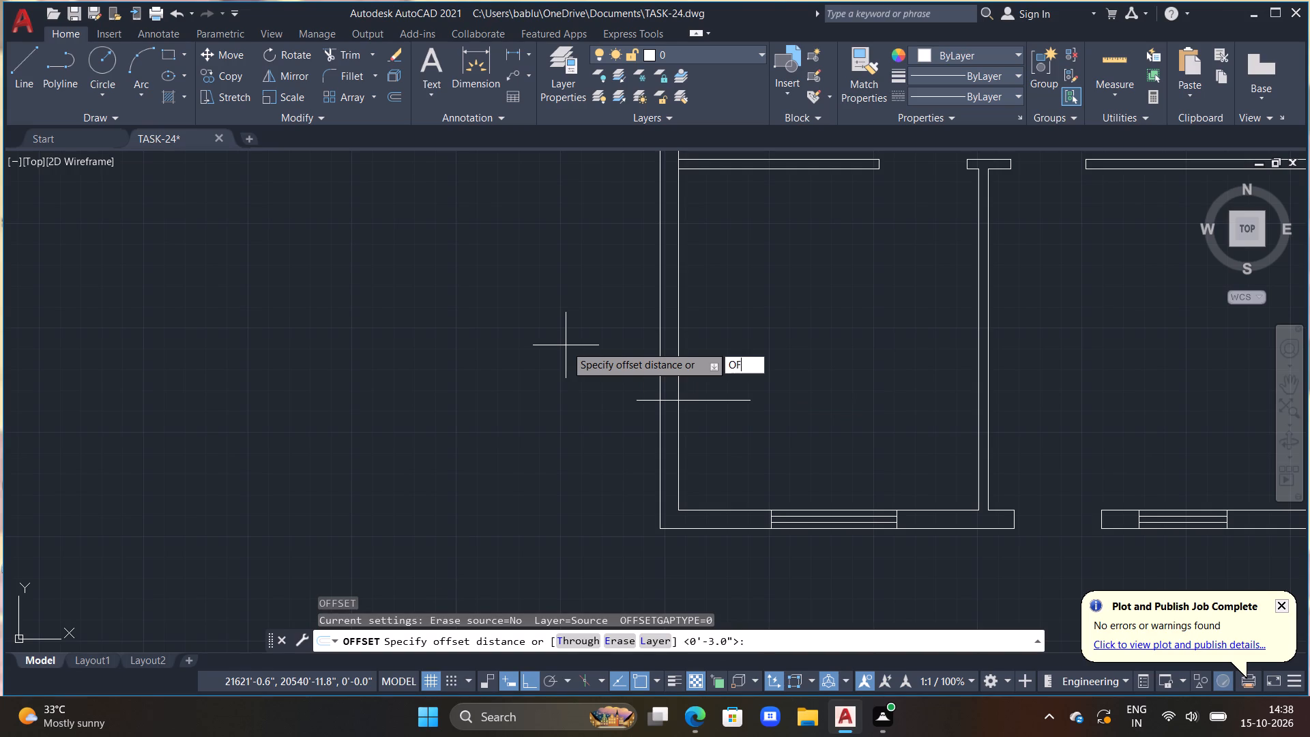
pyautogui.write('F')
pyautogui.press('space')
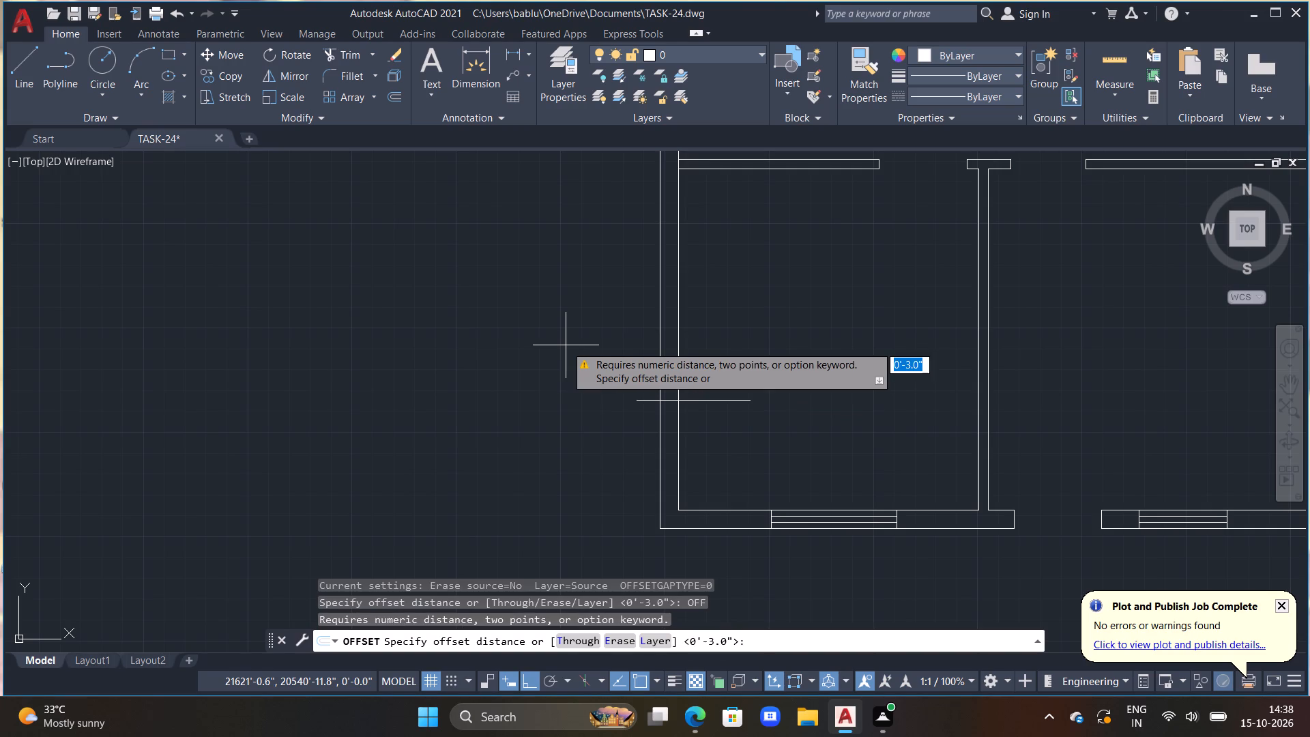
pyautogui.write("5'")
pyautogui.press('Return')
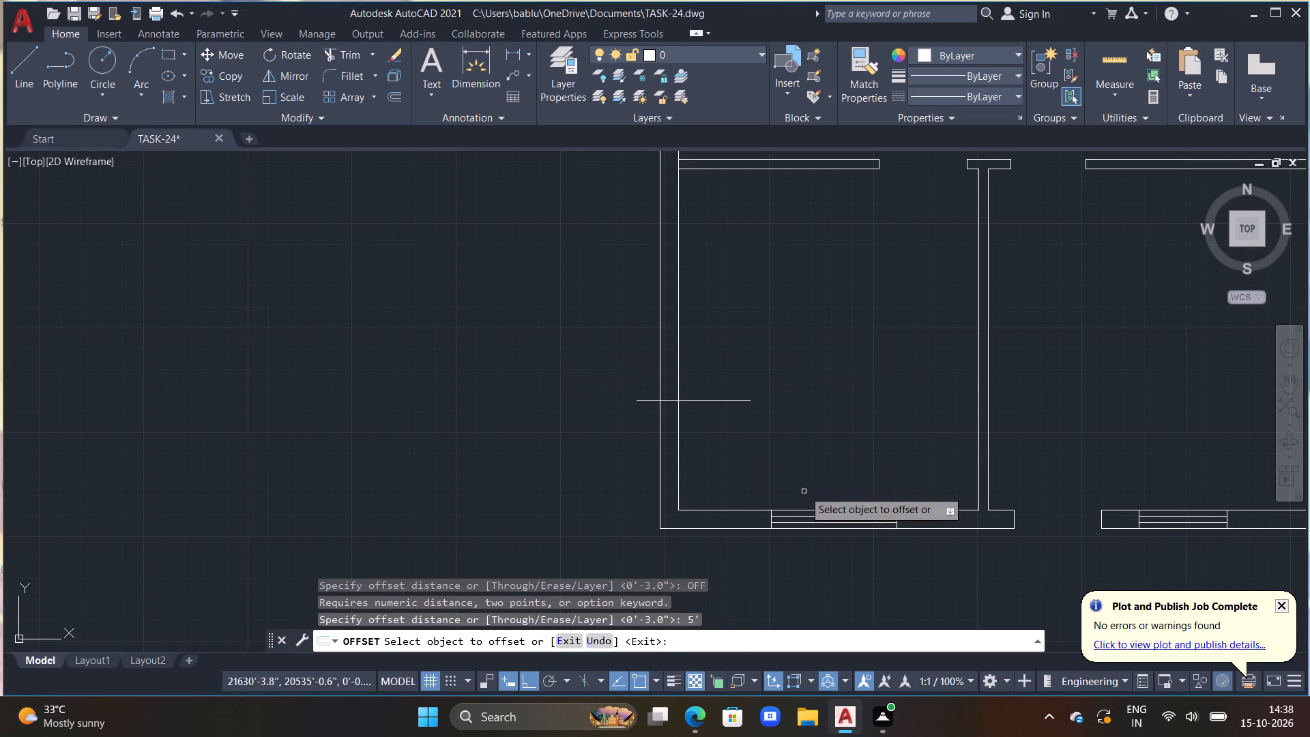
pyautogui.click(702, 399)
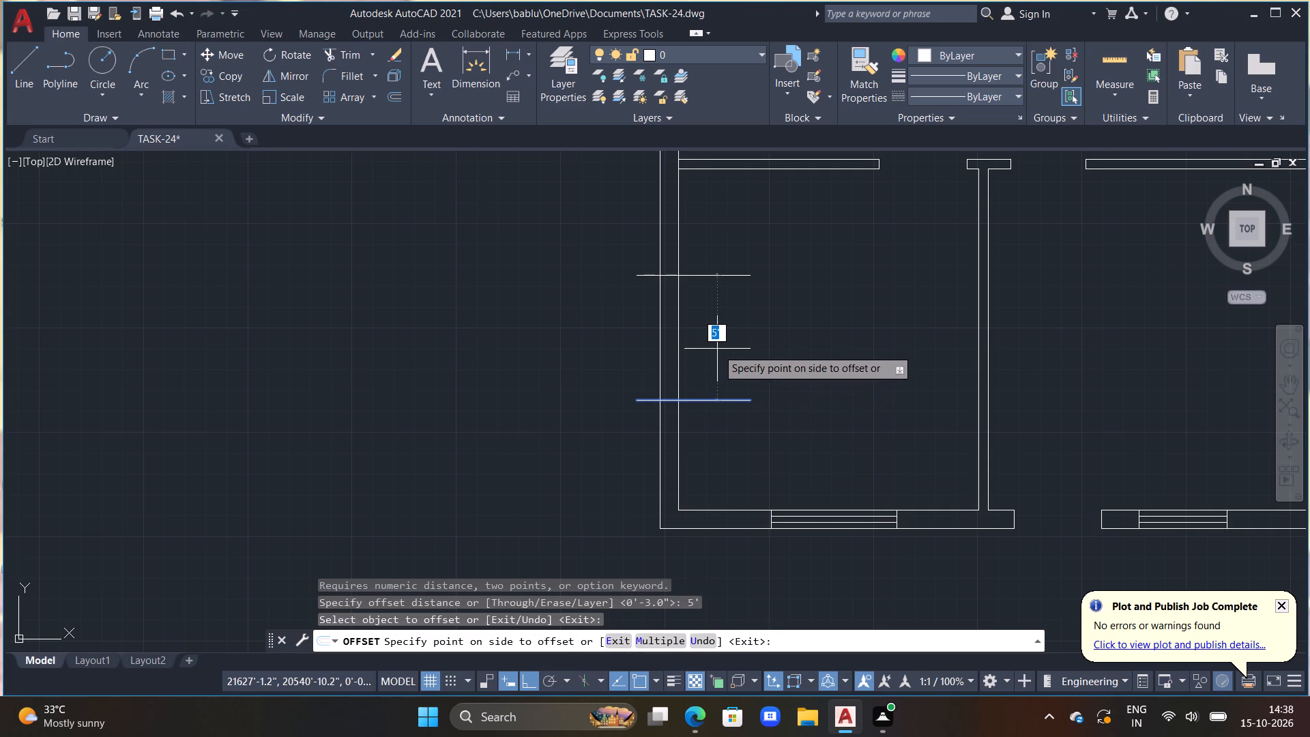
pyautogui.click(717, 349)
pyautogui.press('Escape')
# Trim both horizontal lines' overruns inside and outside the left outer wall.
pyautogui.write('TR')
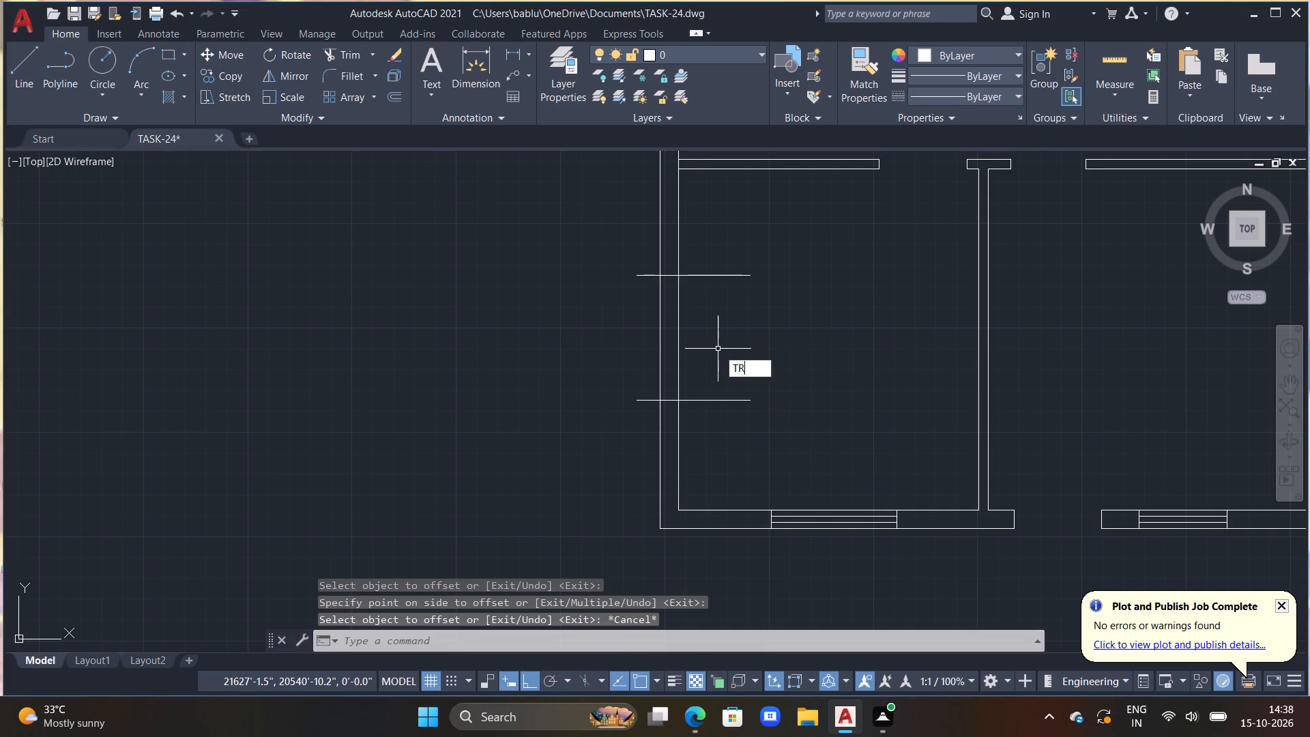
pyautogui.press('space')
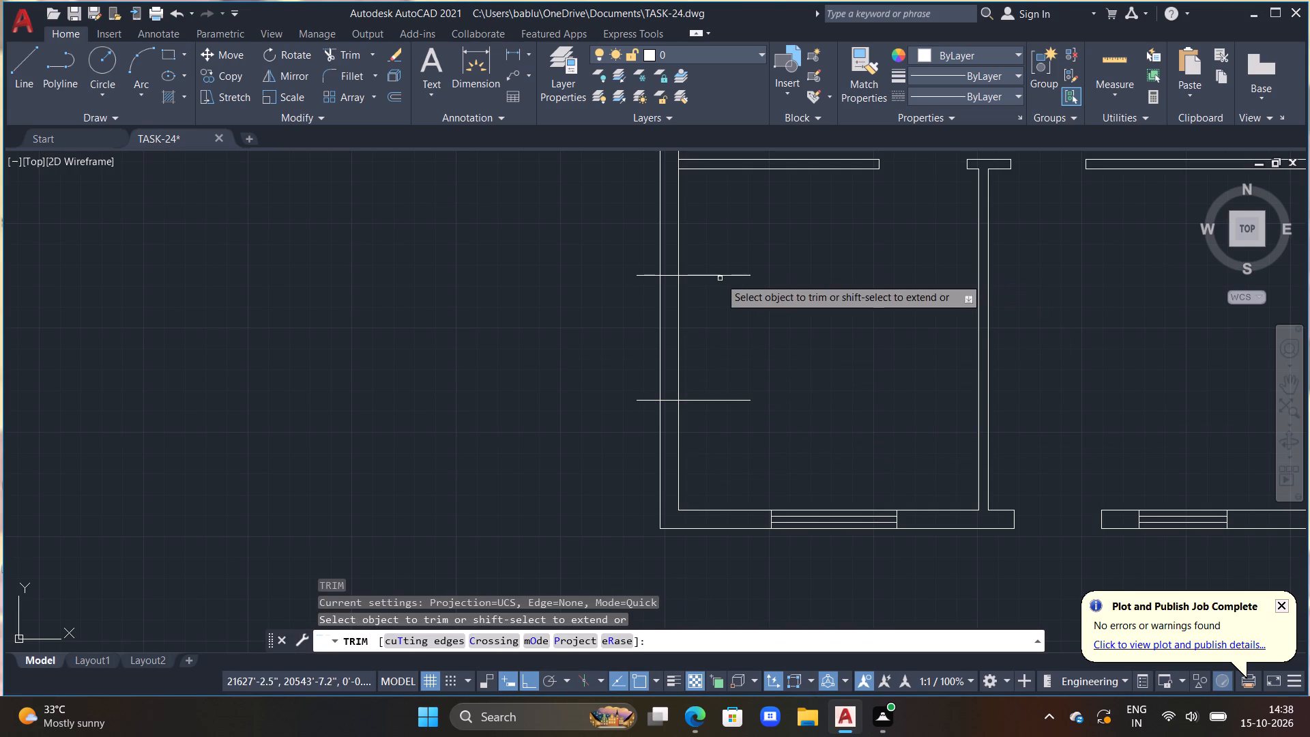
pyautogui.moveTo(719, 261); pyautogui.dragTo(727, 489)
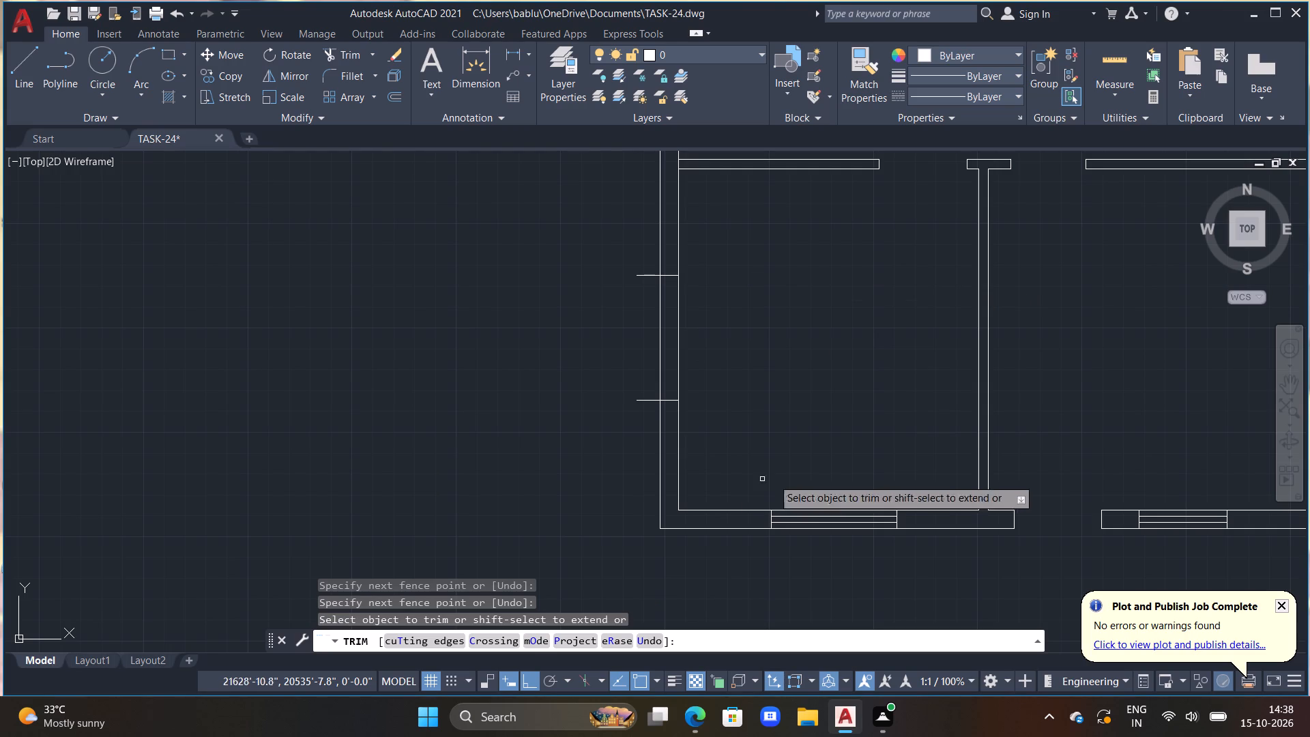
pyautogui.moveTo(645, 263); pyautogui.dragTo(644, 440)
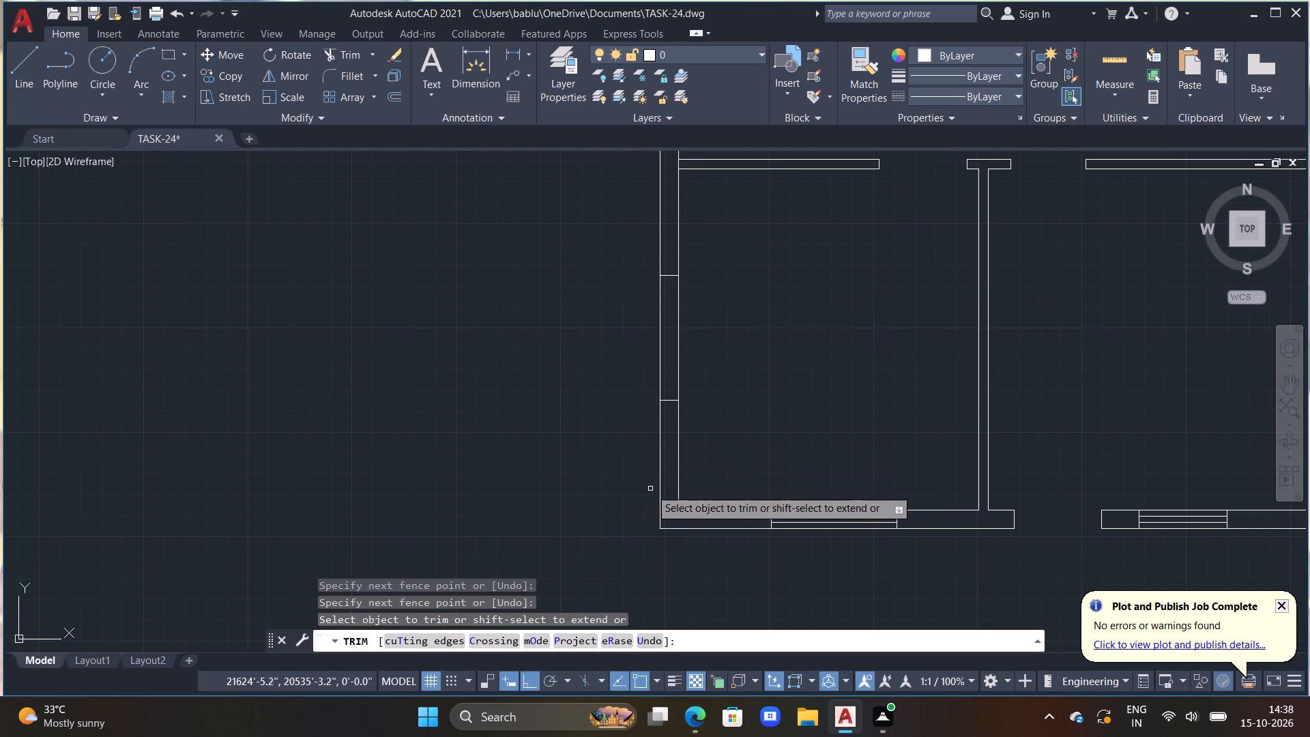
pyautogui.press('Escape')
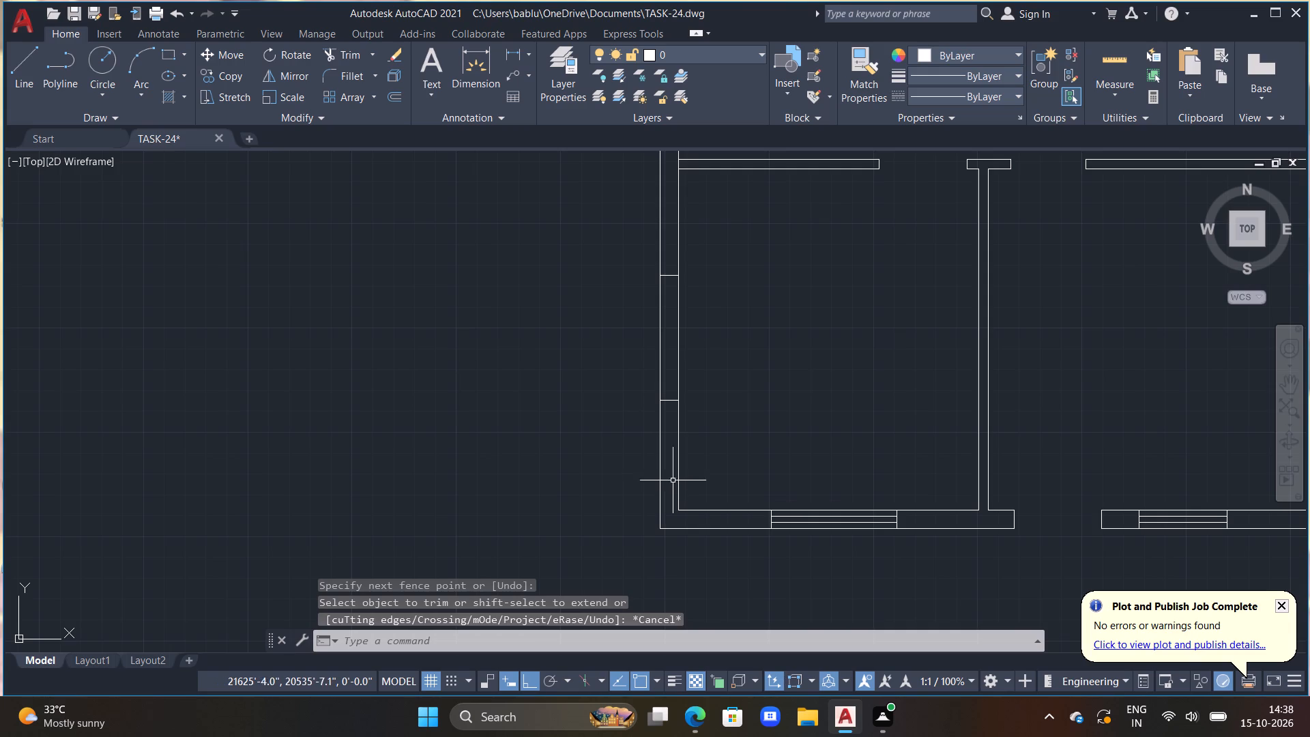
# Offset the outer edge of the left outer wall 3" inward twice to make two window lines.
pyautogui.scroll(-1, 714, 415)
pyautogui.moveTo(714, 406); pyautogui.dragTo(804, 435, button='middle')
pyautogui.press('o')
pyautogui.write('FF 3"')
pyautogui.press('Return')
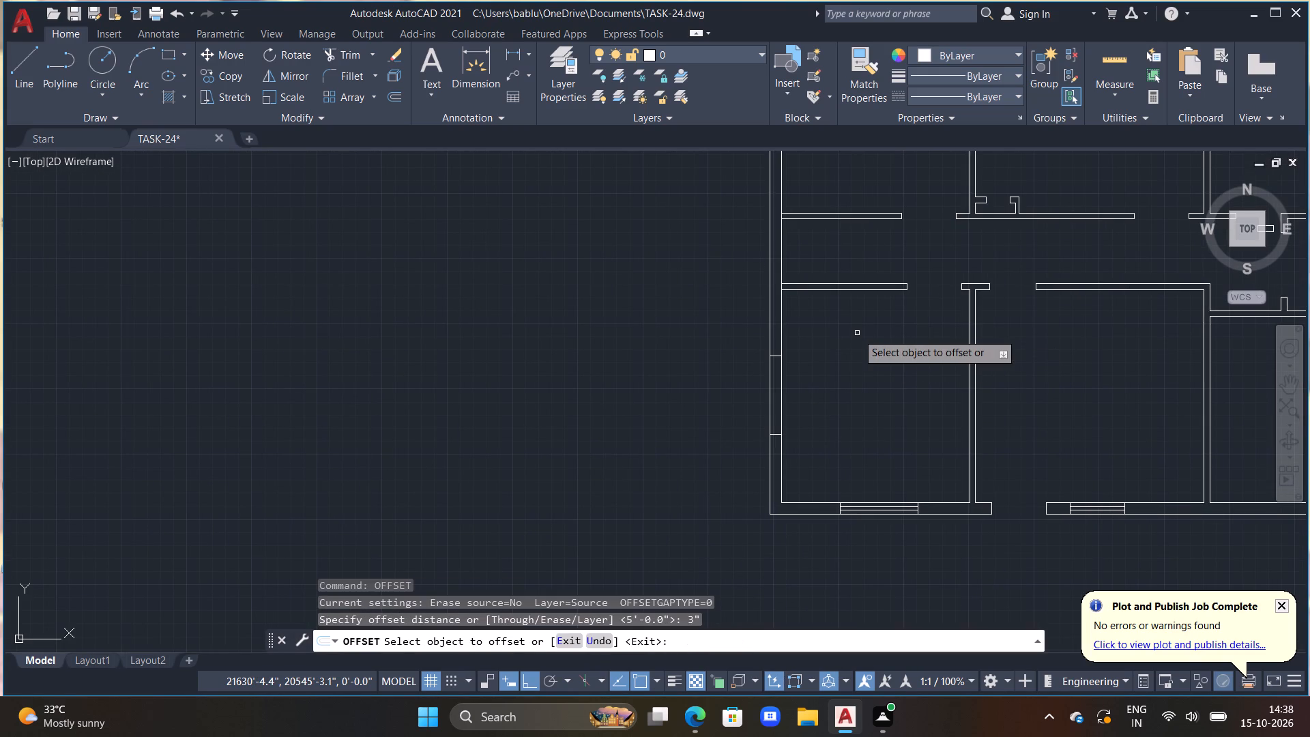
pyautogui.scroll(3, 805, 454)
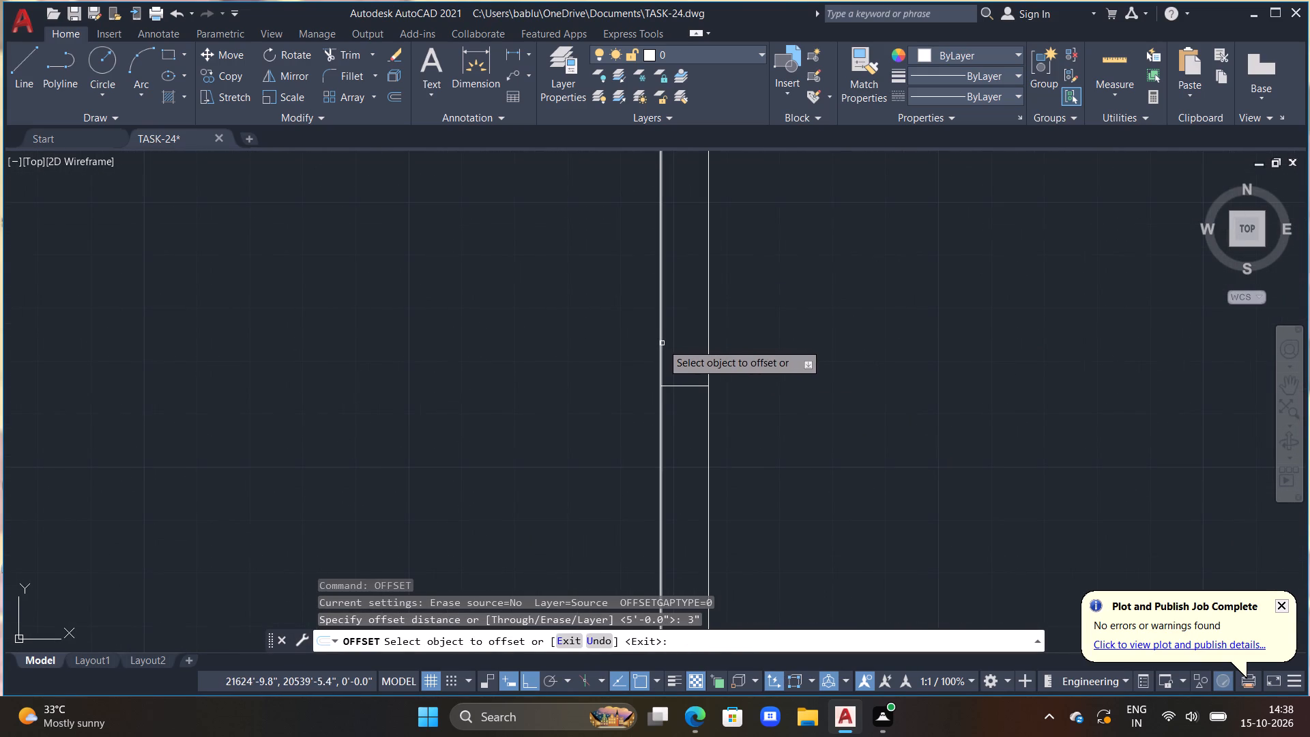
pyautogui.moveTo(662, 343); pyautogui.dragTo(694, 361)
pyautogui.click(694, 361)
pyautogui.click(675, 344)
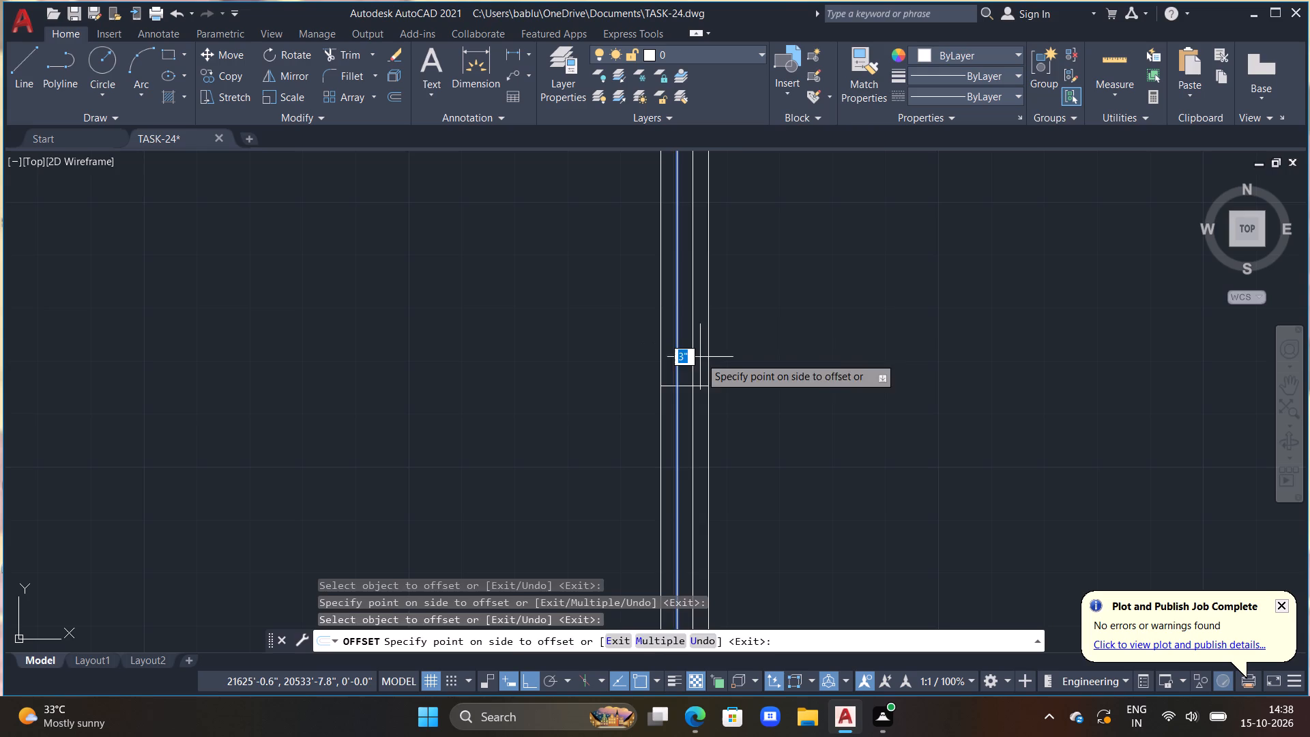
pyautogui.click(712, 364)
pyautogui.press('Escape')
# Trim the left wall's two window lines below and above the horizontal lines bounding the 5' window.
pyautogui.press('t')
pyautogui.write('R')
pyautogui.press('space')
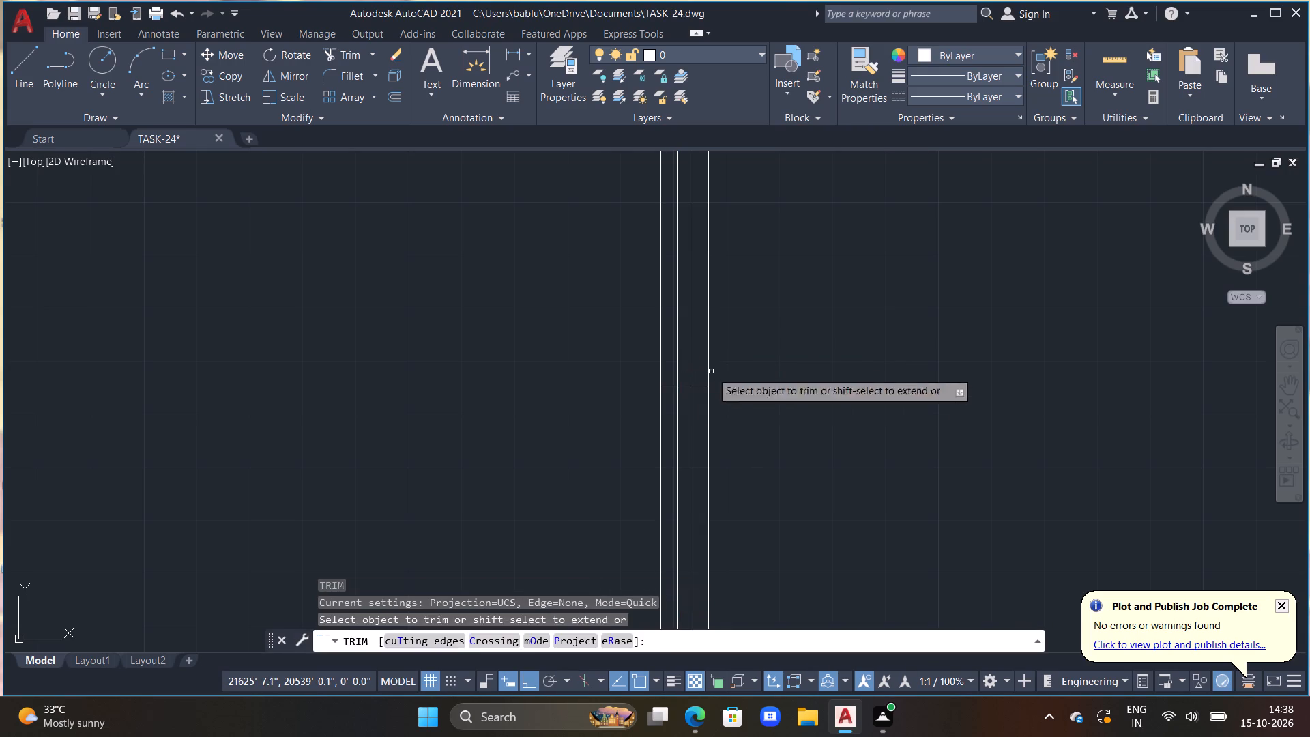
pyautogui.moveTo(669, 432); pyautogui.dragTo(695, 447)
pyautogui.scroll(-2, 712, 395)
pyautogui.moveTo(714, 351); pyautogui.dragTo(756, 488, button='middle')
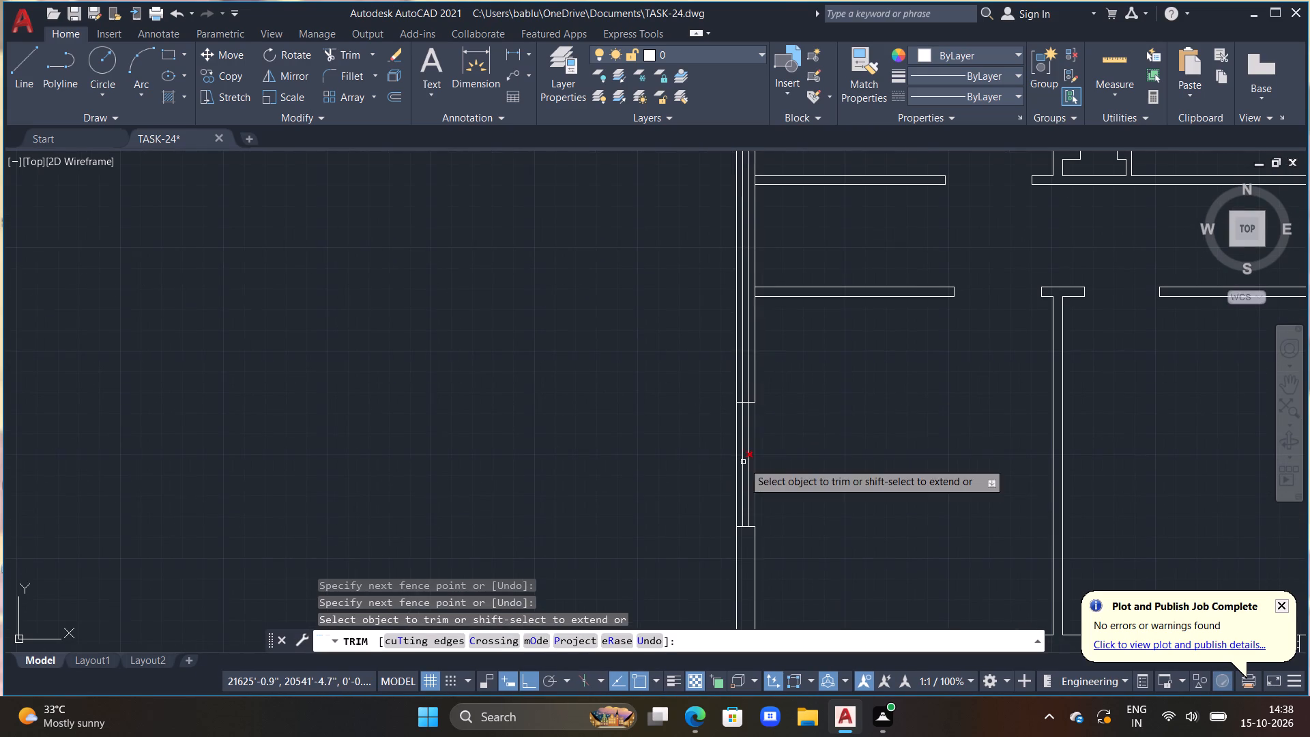
pyautogui.click(747, 386)
pyautogui.click(742, 380)
pyautogui.scroll(-3, 775, 392)
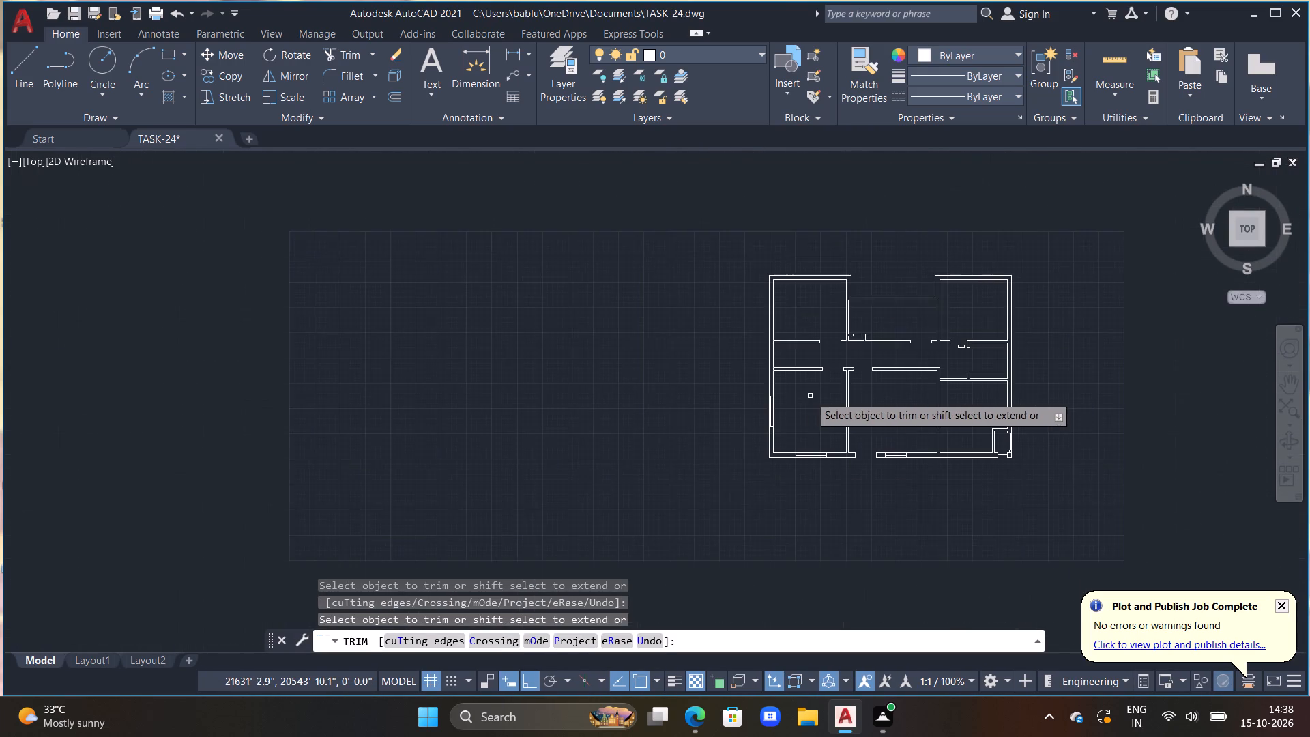
pyautogui.middleClick(815, 396)
pyautogui.press('Escape')
pyautogui.press('Escape')
# Draw a vertical line across the top outer wall of the upper-left room, toward its left side.
pyautogui.moveTo(790, 281); pyautogui.dragTo(757, 364, button='middle')
pyautogui.scroll(1, 770, 362)
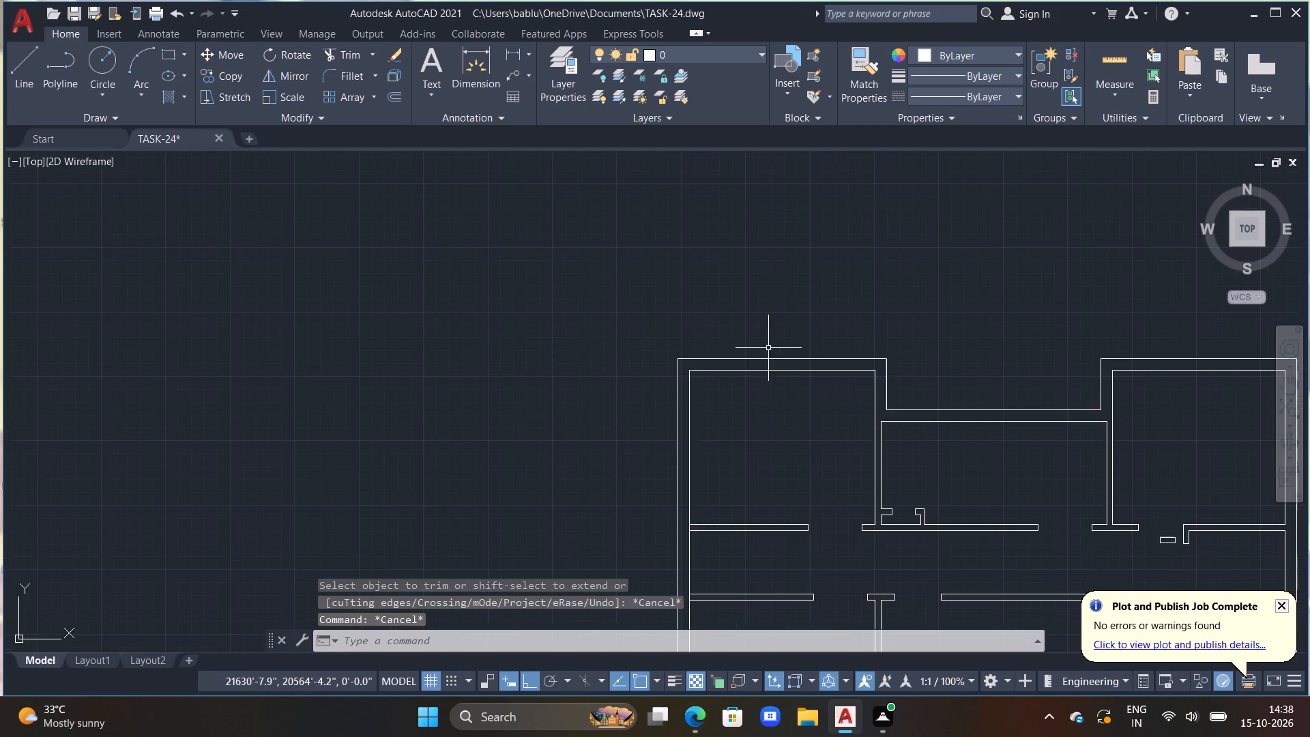
pyautogui.scroll(2, 768, 347)
pyautogui.press('l')
pyautogui.press('space')
pyautogui.moveTo(712, 338); pyautogui.dragTo(712, 352)
pyautogui.click(715, 441)
pyautogui.press('Escape')
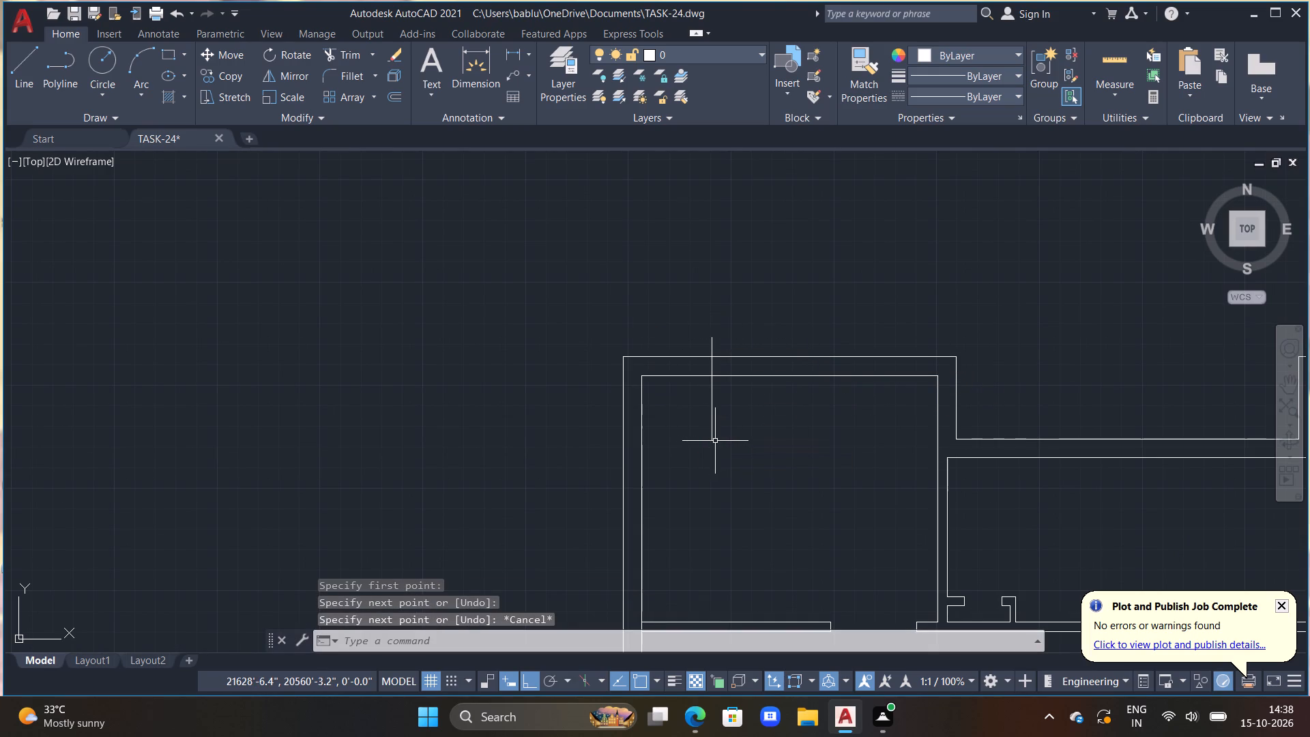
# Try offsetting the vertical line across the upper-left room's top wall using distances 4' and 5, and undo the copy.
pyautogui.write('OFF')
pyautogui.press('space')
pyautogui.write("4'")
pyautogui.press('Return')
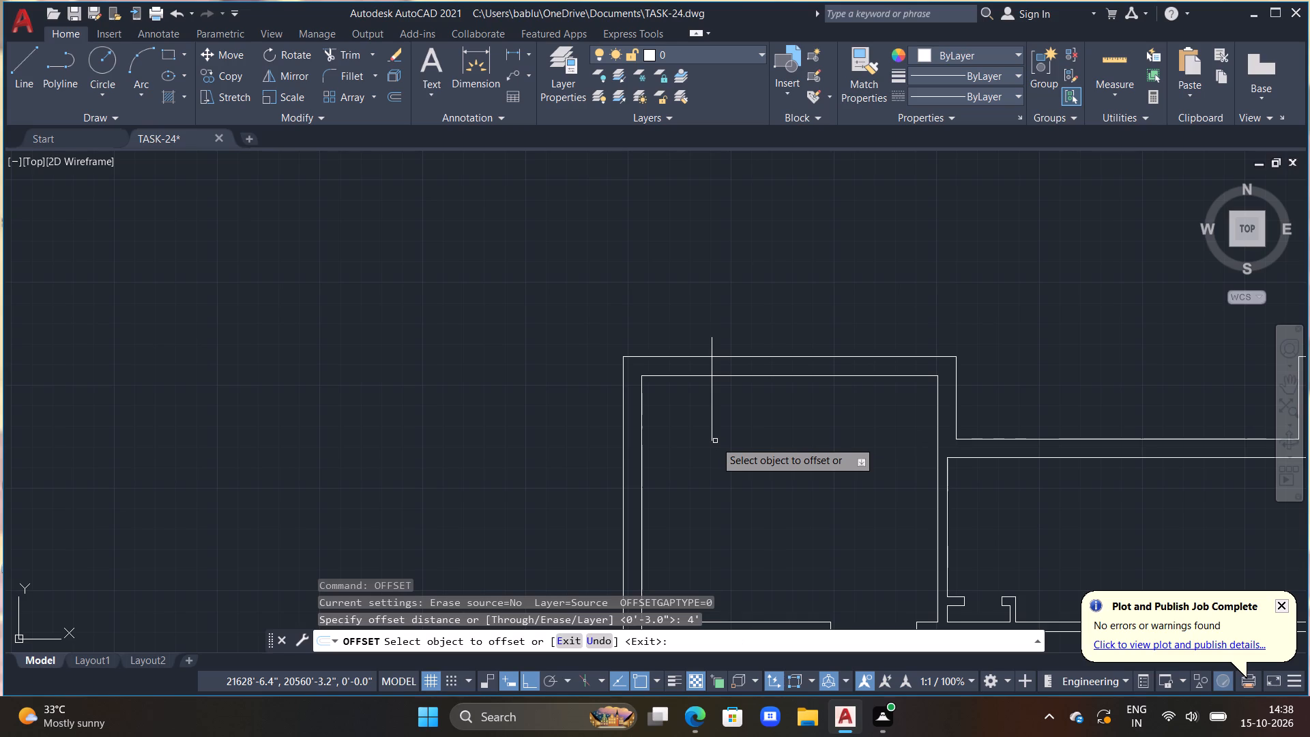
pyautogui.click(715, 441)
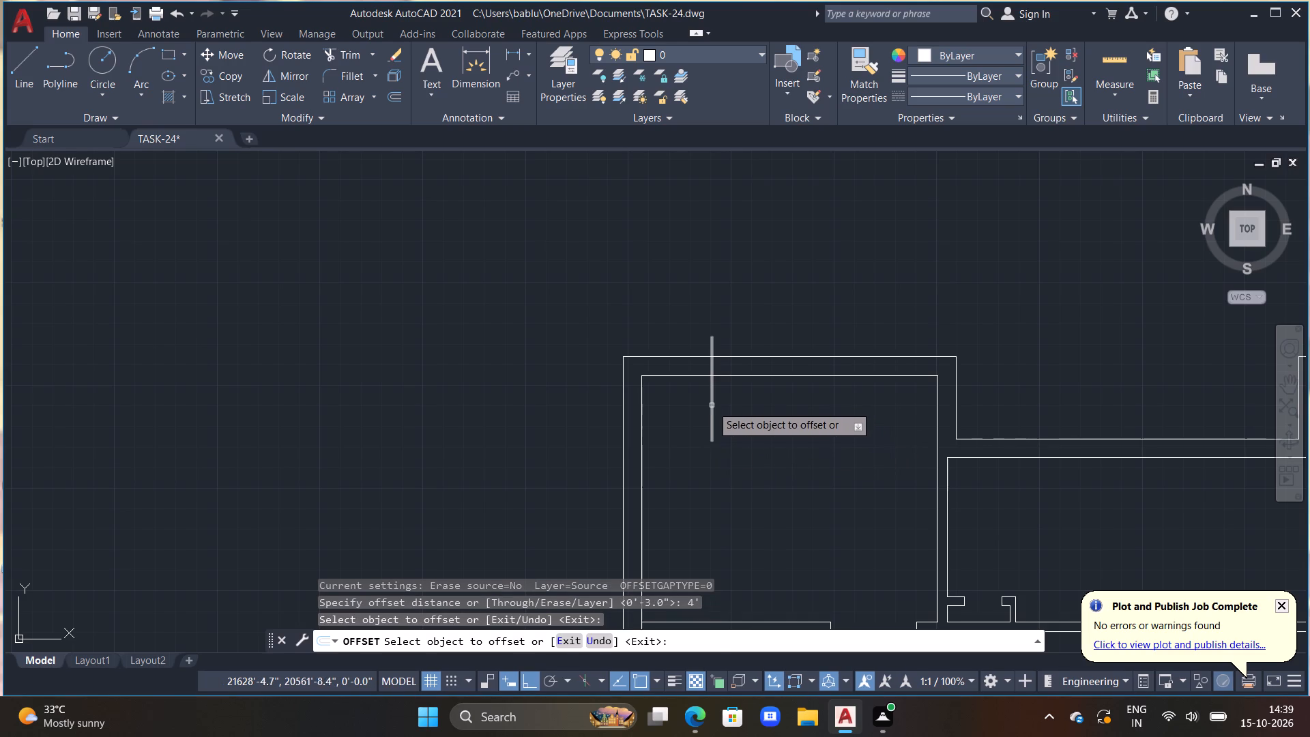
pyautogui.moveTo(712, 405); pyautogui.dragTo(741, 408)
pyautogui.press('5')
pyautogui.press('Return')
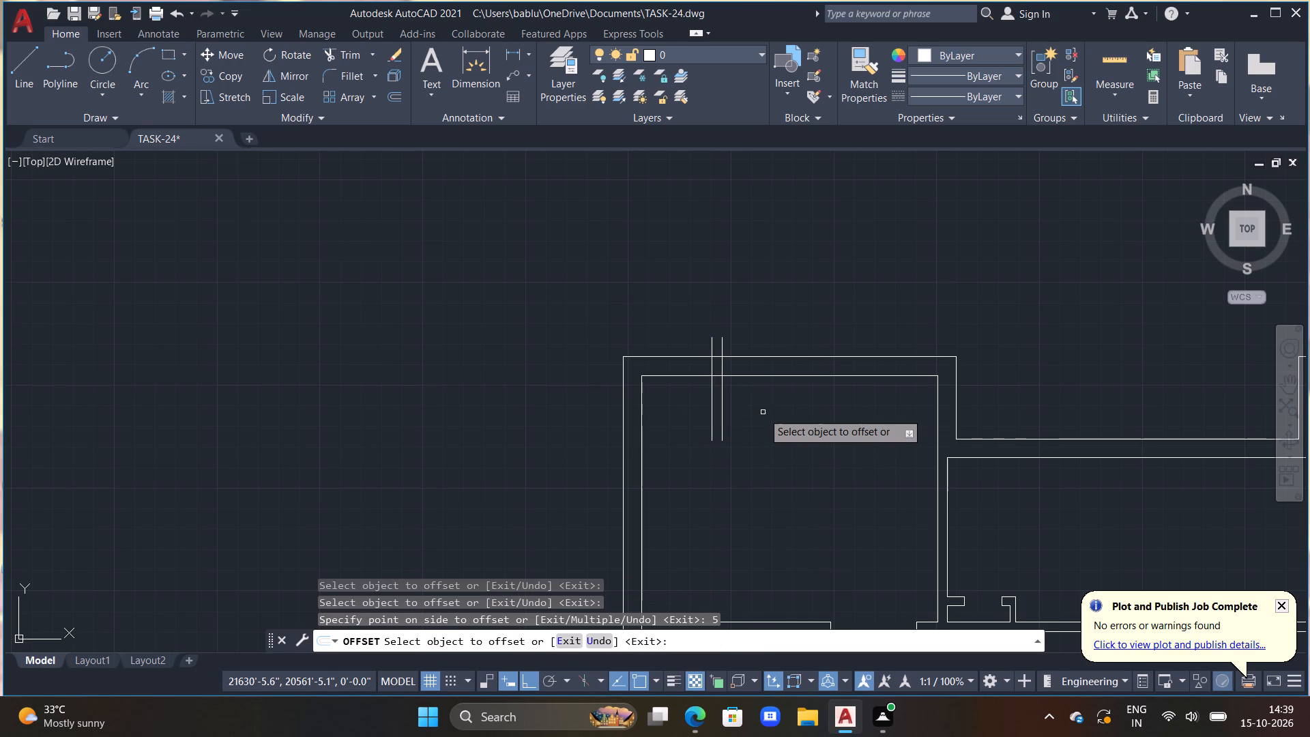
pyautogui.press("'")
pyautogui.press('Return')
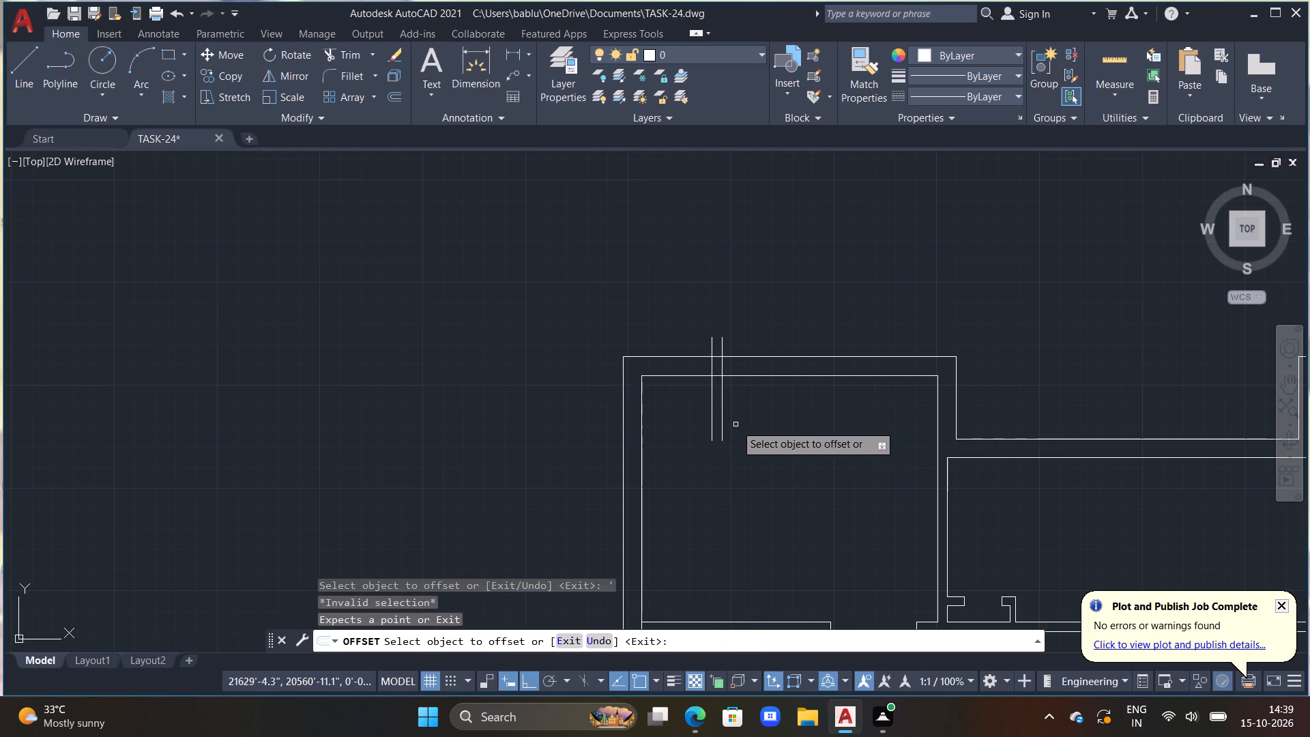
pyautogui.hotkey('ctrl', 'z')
# Offset the vertical line across the upper-left room's top wall 5' to the right.
pyautogui.moveTo(710, 397); pyautogui.dragTo(765, 397)
pyautogui.write("5'")
pyautogui.press('Return')
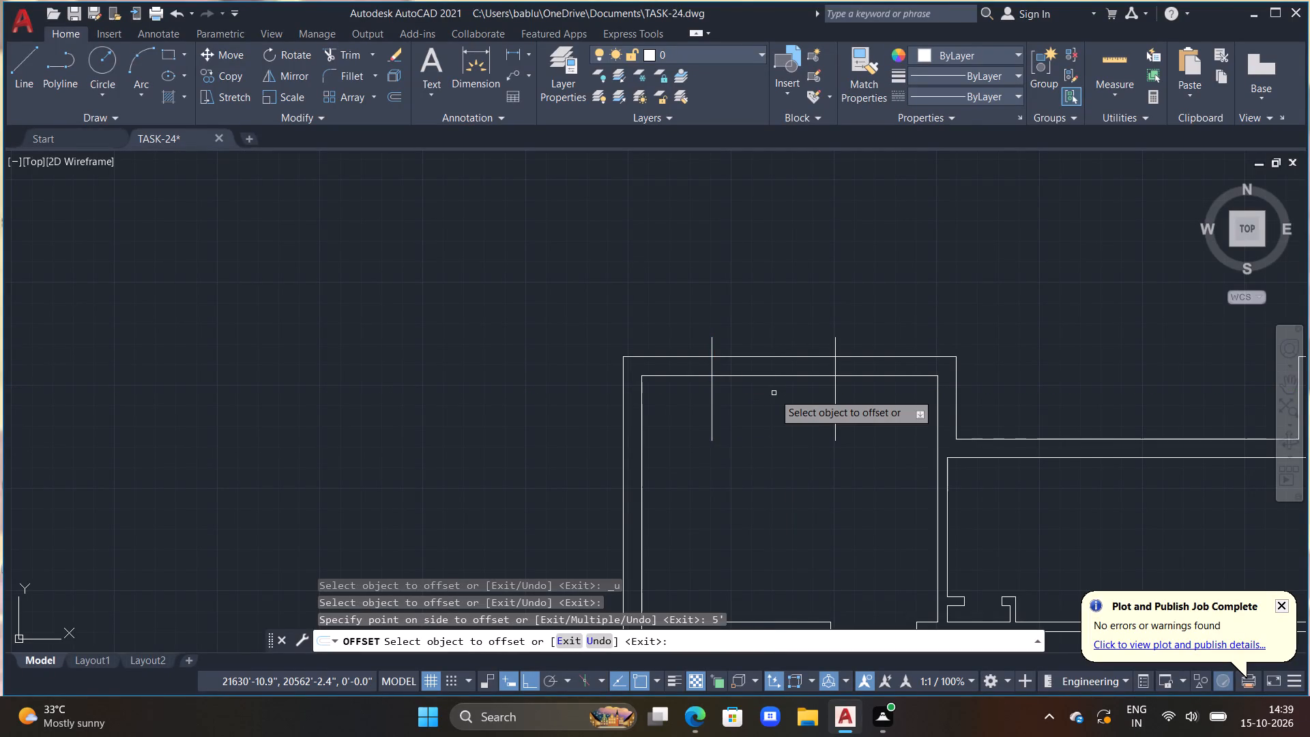
pyautogui.press('Escape')
# Trim both vertical lines' overruns below and above the upper-left room's top outer wall.
pyautogui.press('t')
pyautogui.press('r')
pyautogui.press('space')
pyautogui.moveTo(670, 403); pyautogui.dragTo(839, 386)
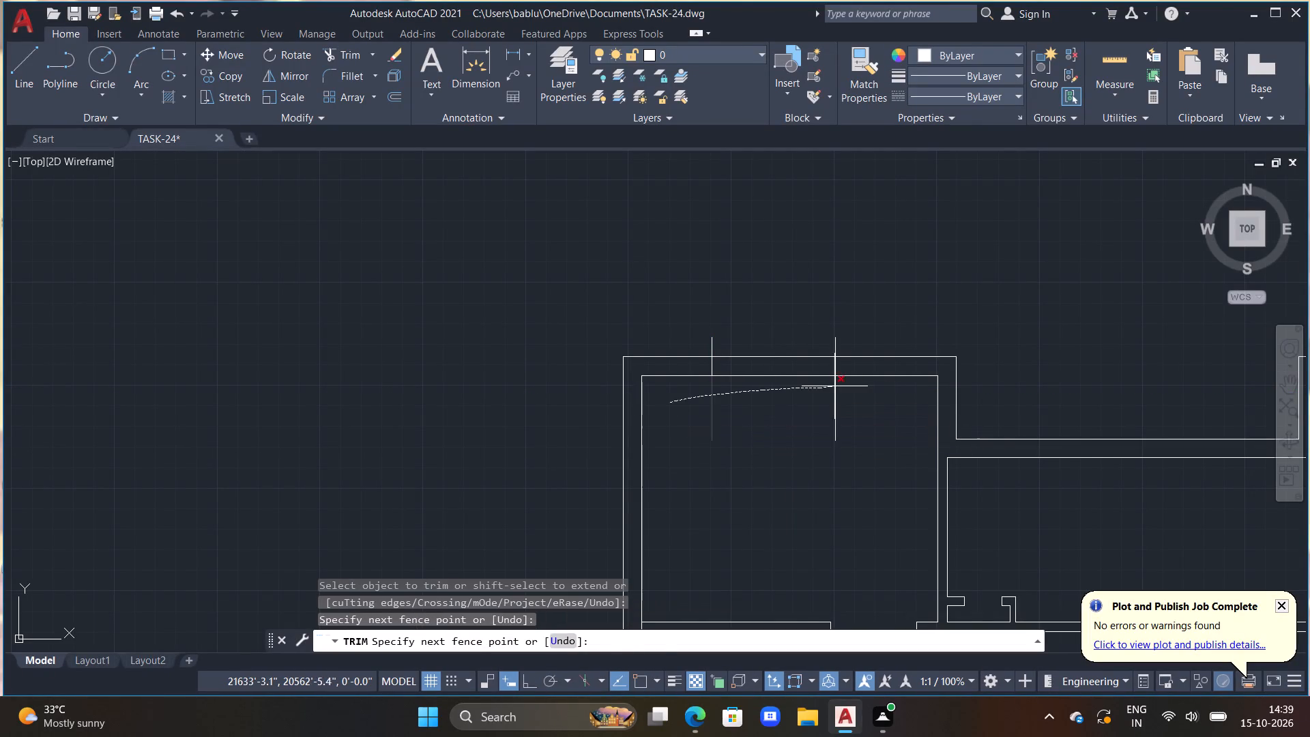
pyautogui.moveTo(839, 386); pyautogui.dragTo(857, 387)
pyautogui.moveTo(706, 340); pyautogui.dragTo(864, 334)
pyautogui.moveTo(852, 338); pyautogui.dragTo(841, 343)
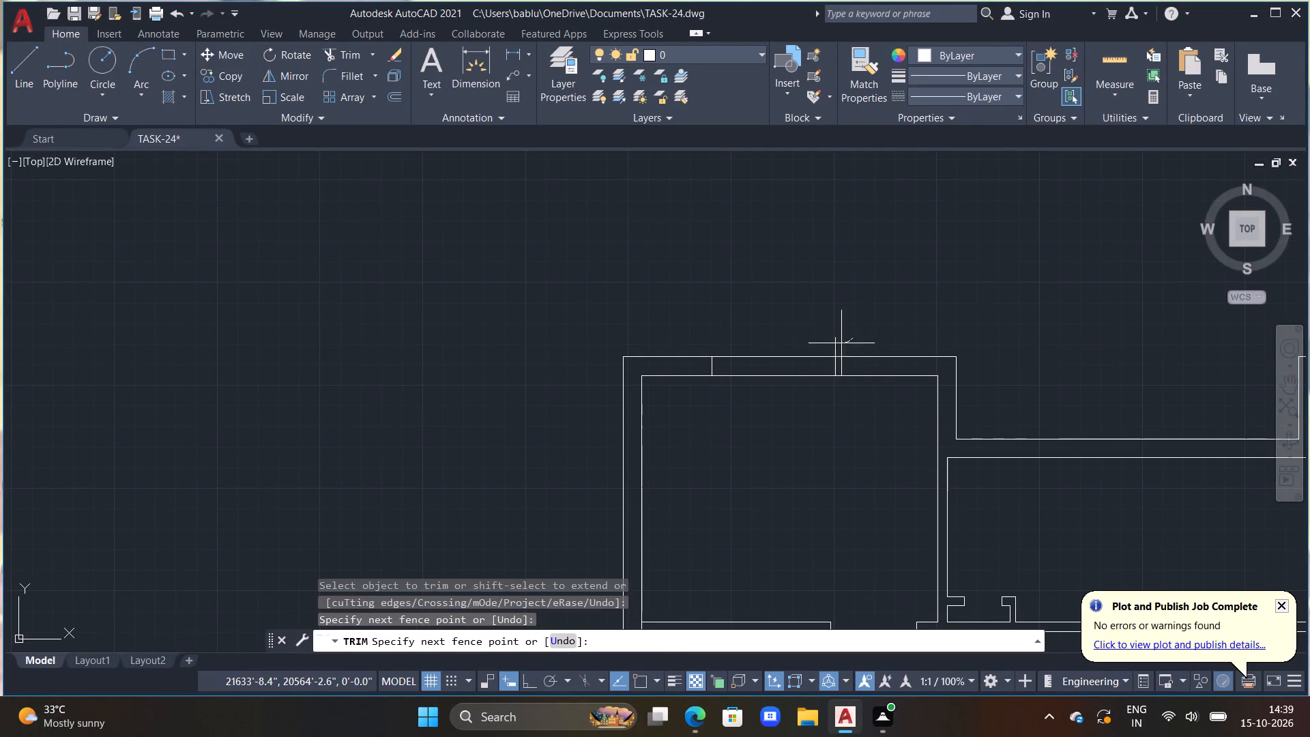
pyautogui.moveTo(841, 343); pyautogui.dragTo(822, 345)
pyautogui.press('Escape')
# Offset the inner edge of the upper-left room's top wall 3" outward twice to make two window lines.
pyautogui.press('o')
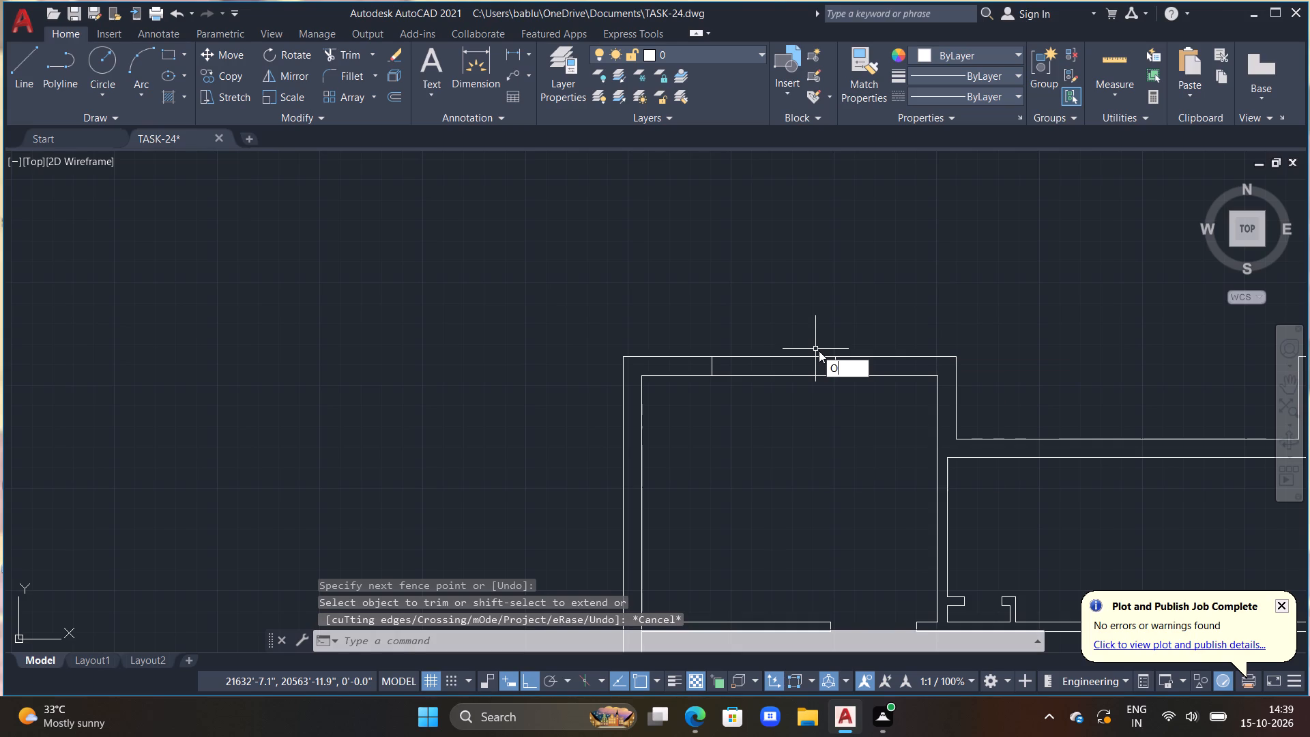
pyautogui.write('FF 3"')
pyautogui.press('Return')
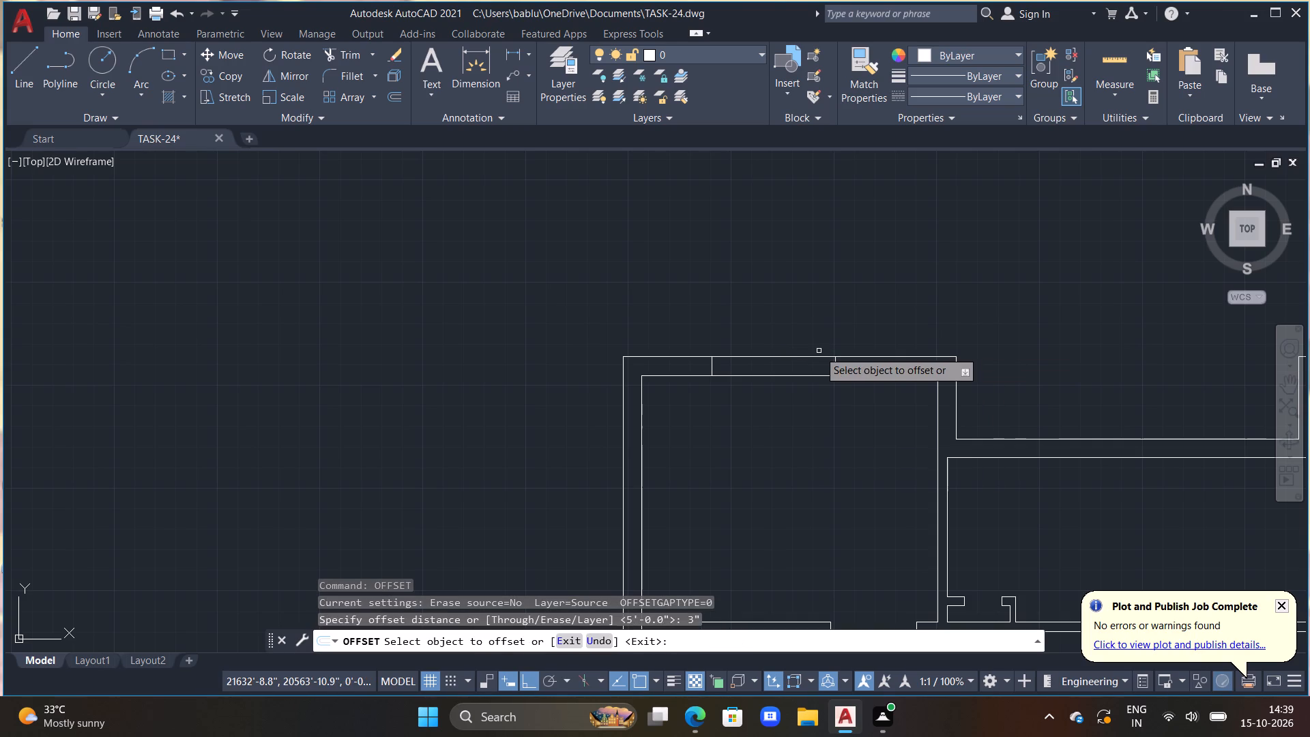
pyautogui.click(815, 375)
pyautogui.click(812, 366)
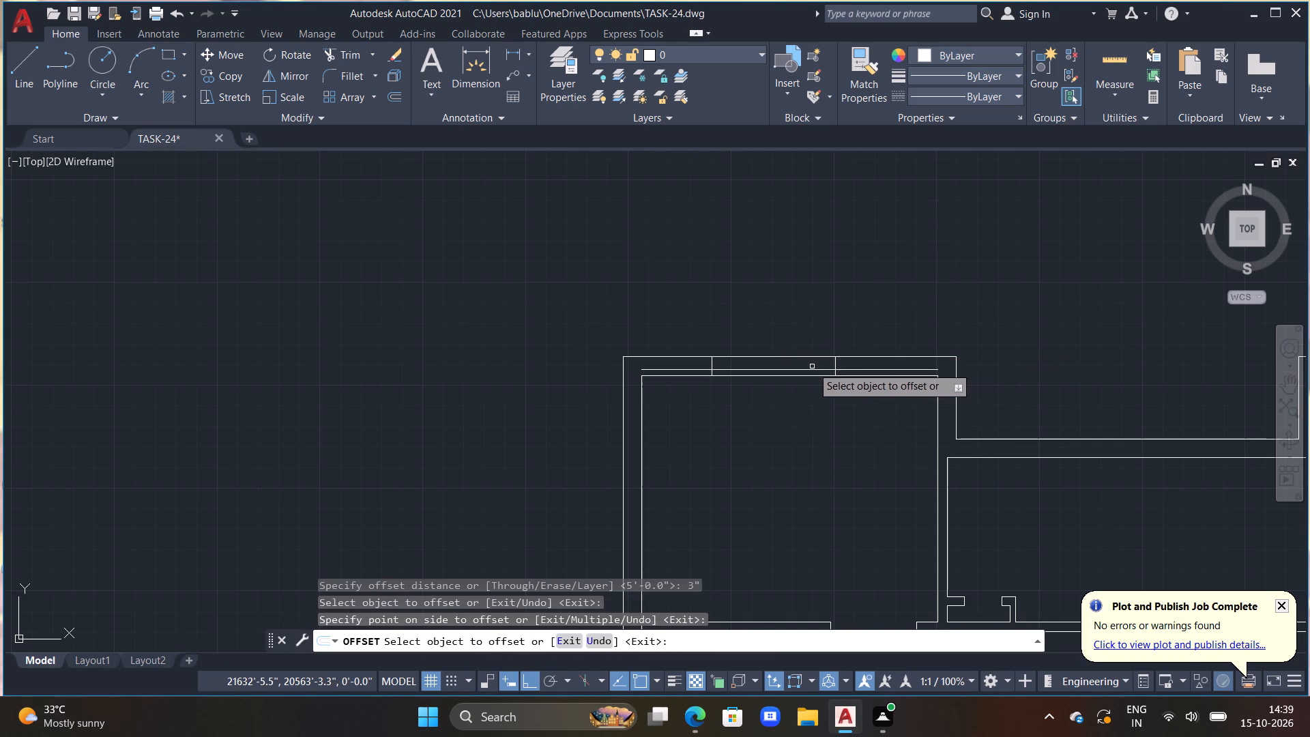
pyautogui.click(813, 371)
pyautogui.click(811, 359)
pyautogui.press('Escape')
# Trim the two window lines on both sides of the 5' window in the upper-left room's top wall.
pyautogui.write('TR')
pyautogui.press('space')
pyautogui.click(882, 371)
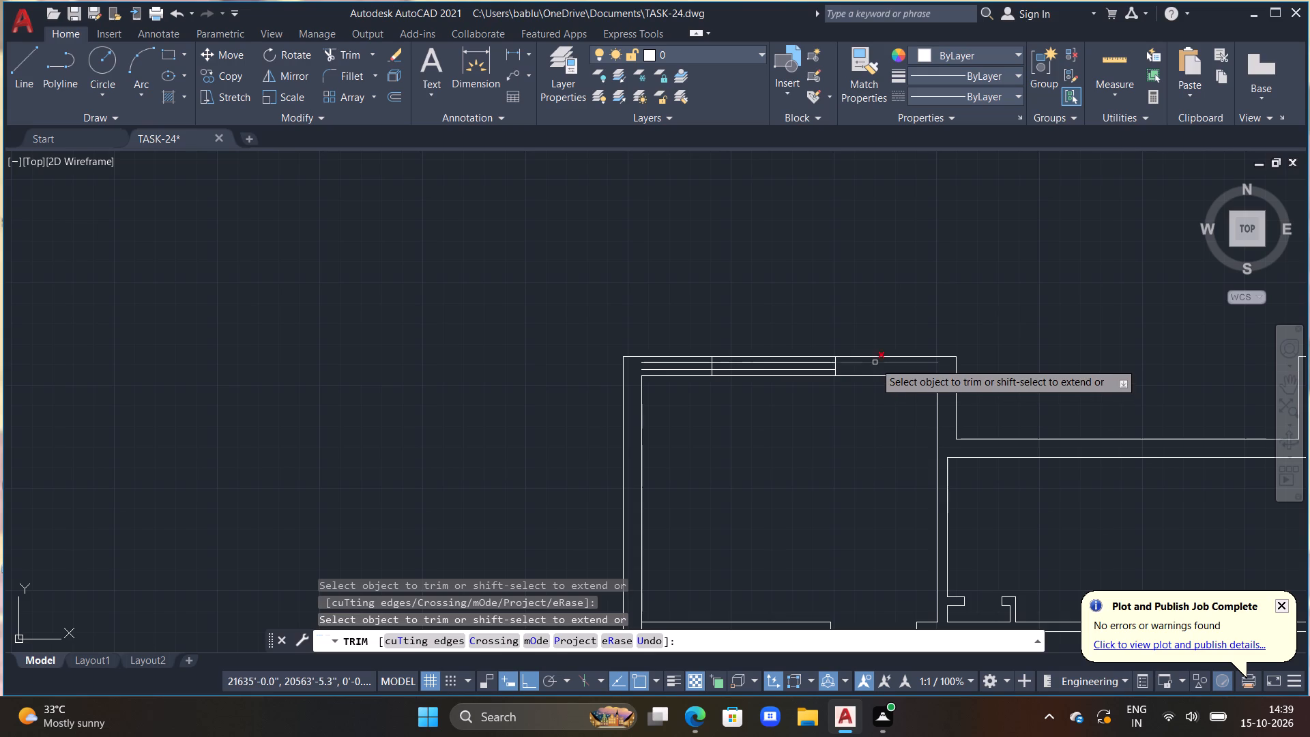
pyautogui.click(875, 362)
pyautogui.click(693, 369)
pyautogui.click(688, 362)
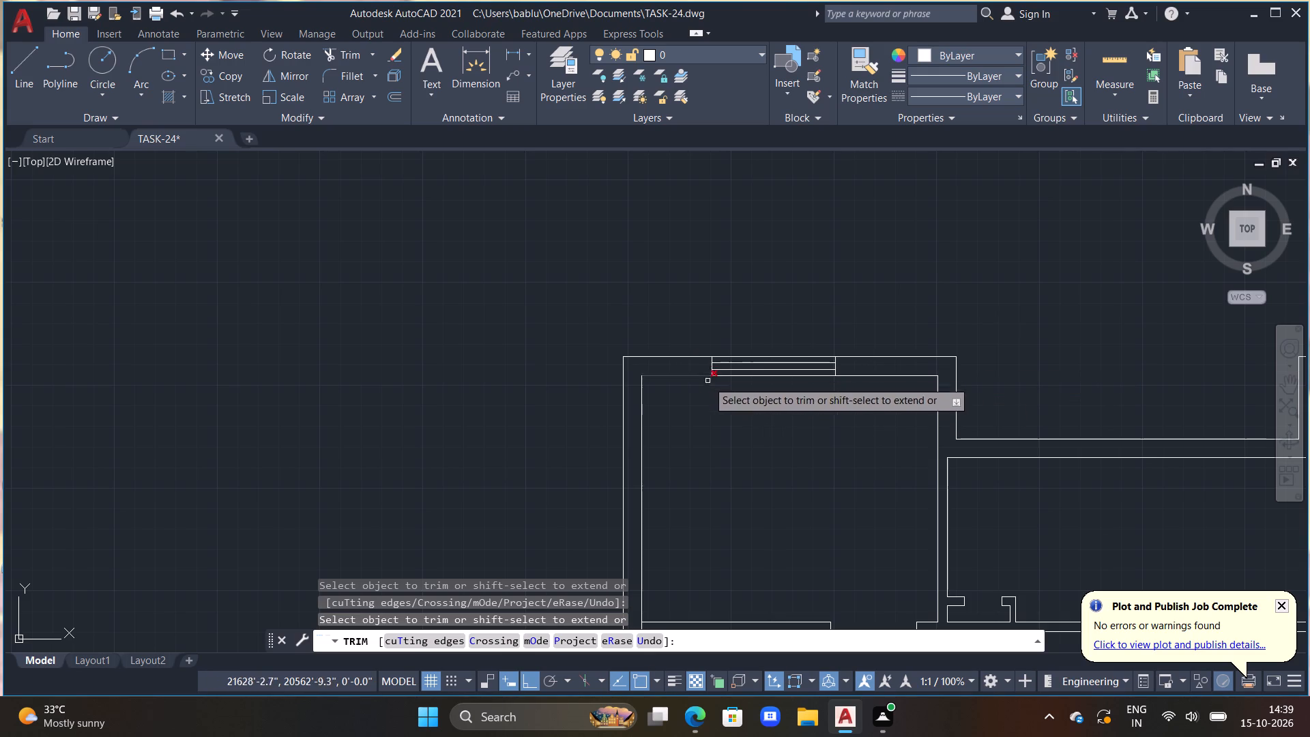
pyautogui.press('Escape')
# Draw a vertical line across the top outer wall of the upper-right room, toward its right side.
pyautogui.scroll(-3, 711, 387)
pyautogui.moveTo(760, 418); pyautogui.dragTo(533, 420, button='middle')
pyautogui.scroll(3, 693, 406)
pyautogui.write('L')
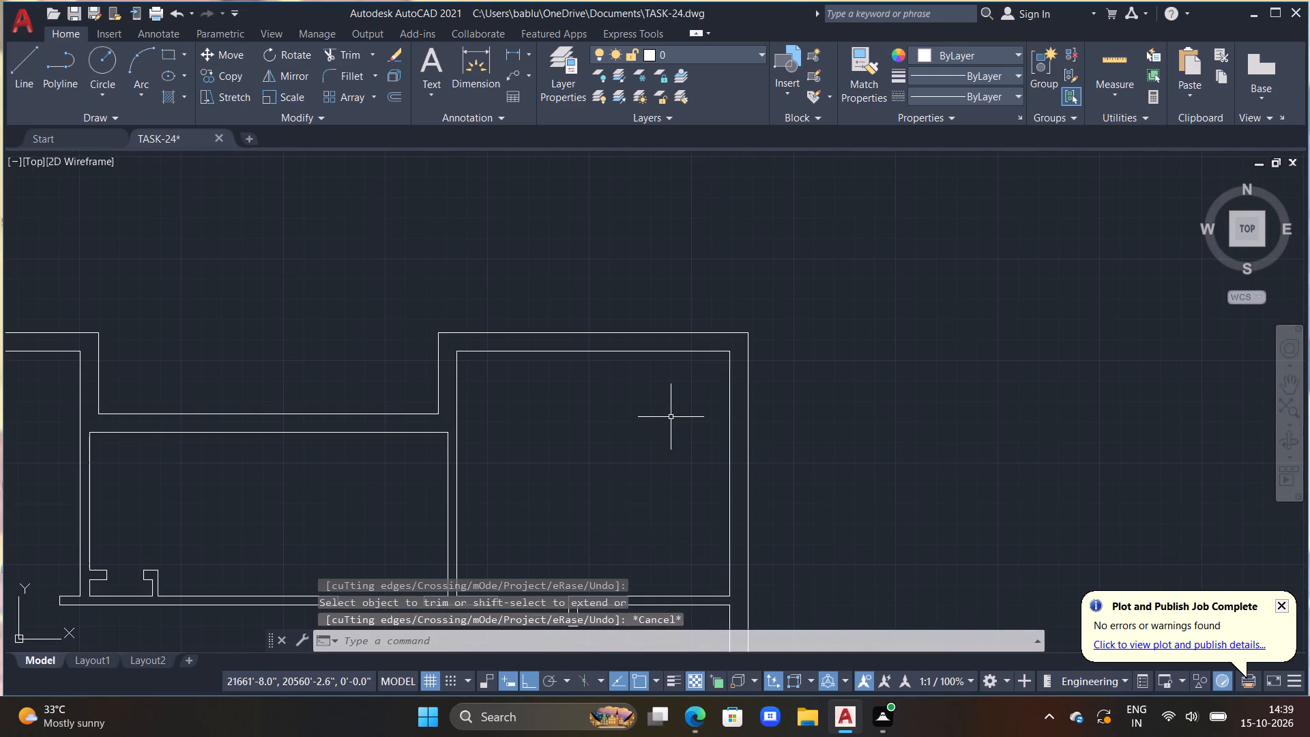
pyautogui.press('space')
pyautogui.click(673, 312)
pyautogui.click(680, 416)
pyautogui.press('Escape')
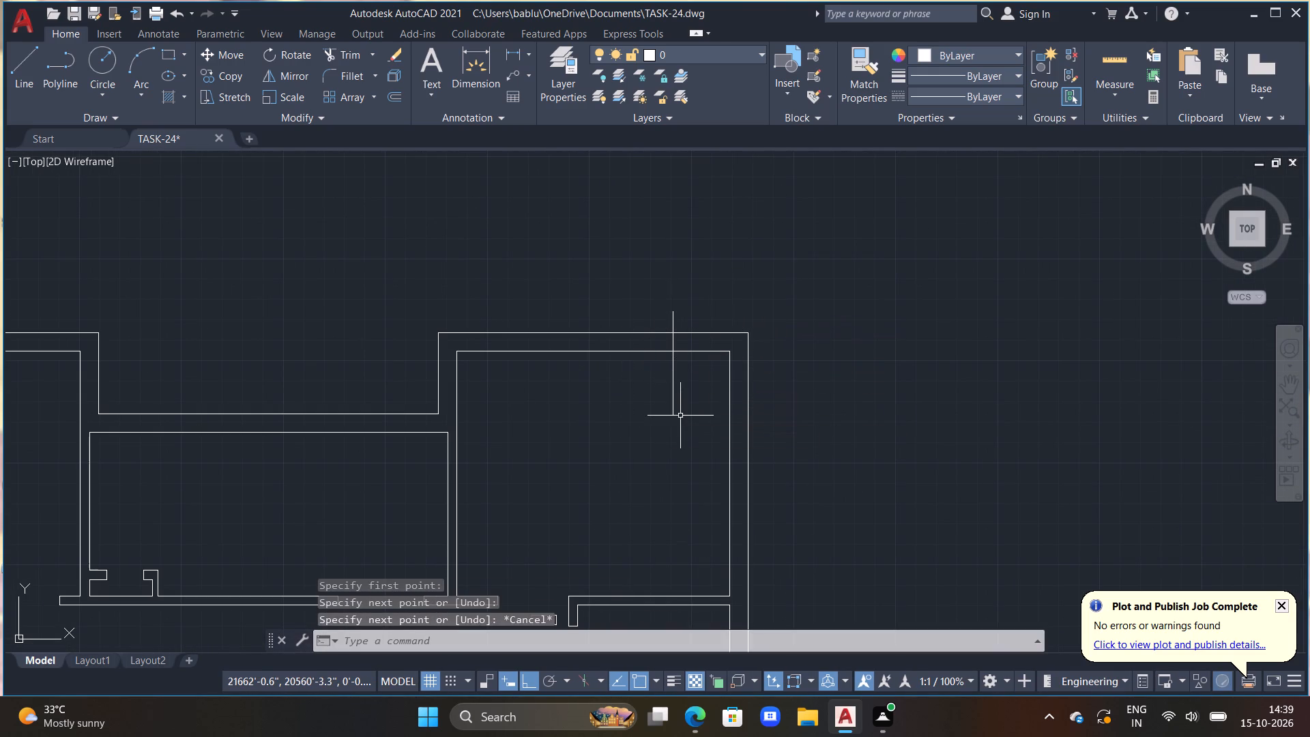
# Offset the vertical line across the upper-right room's top wall 5' to the left.
pyautogui.write('OFF')
pyautogui.press('space')
pyautogui.write("5'")
pyautogui.press('Return')
pyautogui.click(673, 407)
pyautogui.click(560, 392)
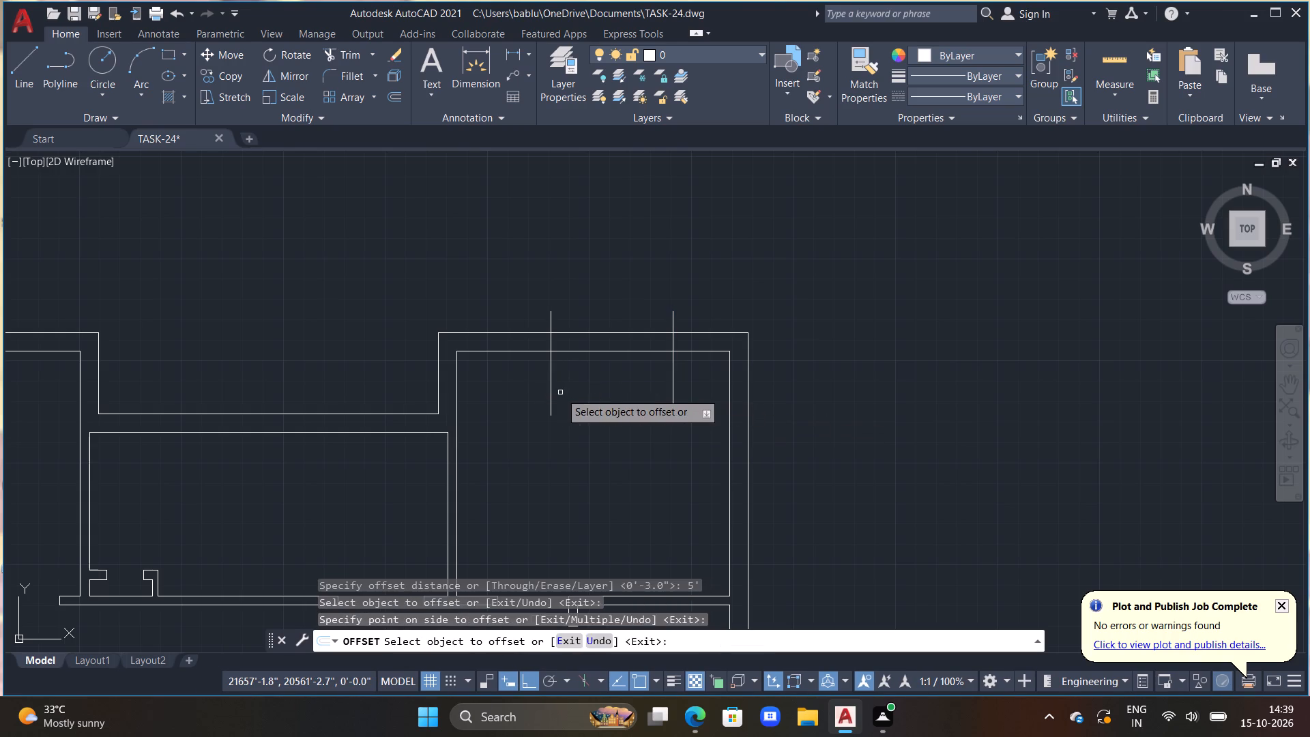
pyautogui.press('Escape')
# Trim both vertical lines' overruns below and above the upper-right room's top outer wall.
pyautogui.write('TR')
pyautogui.press('space')
pyautogui.moveTo(519, 373); pyautogui.dragTo(547, 383)
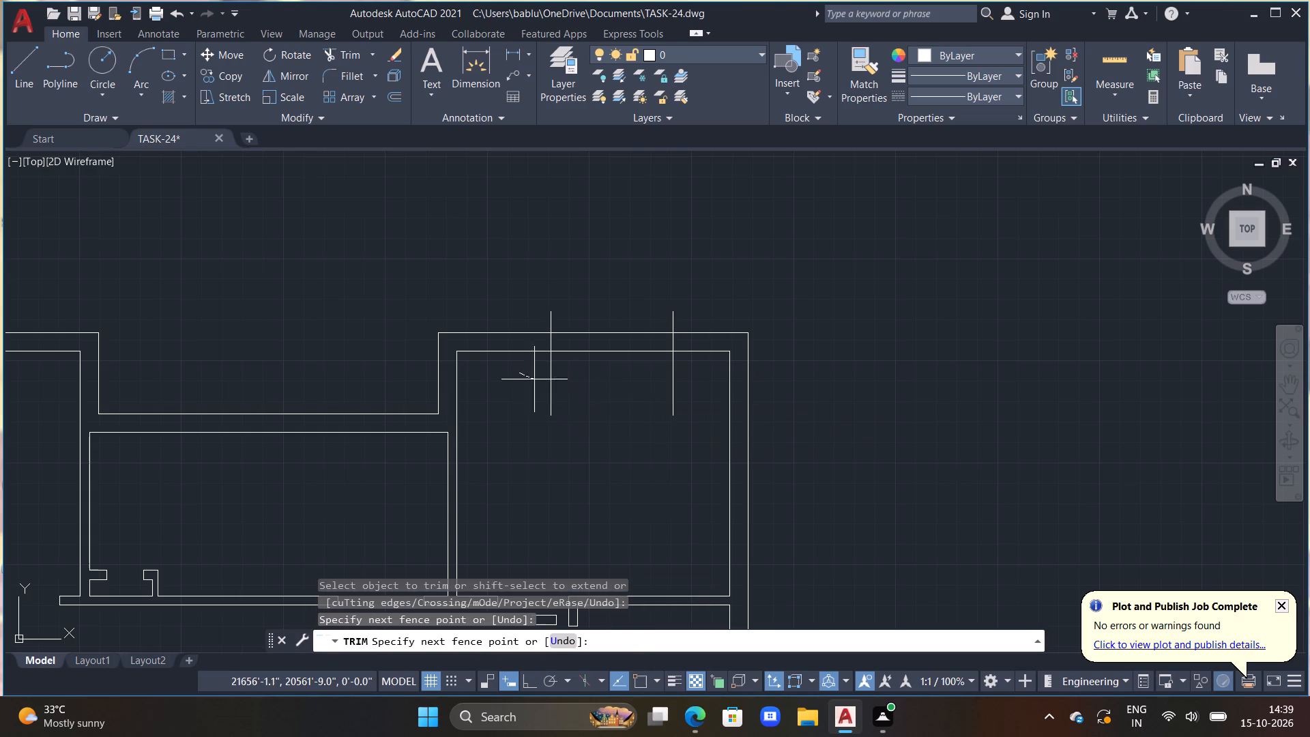
pyautogui.moveTo(547, 383); pyautogui.dragTo(689, 375)
pyautogui.moveTo(532, 321); pyautogui.dragTo(663, 329)
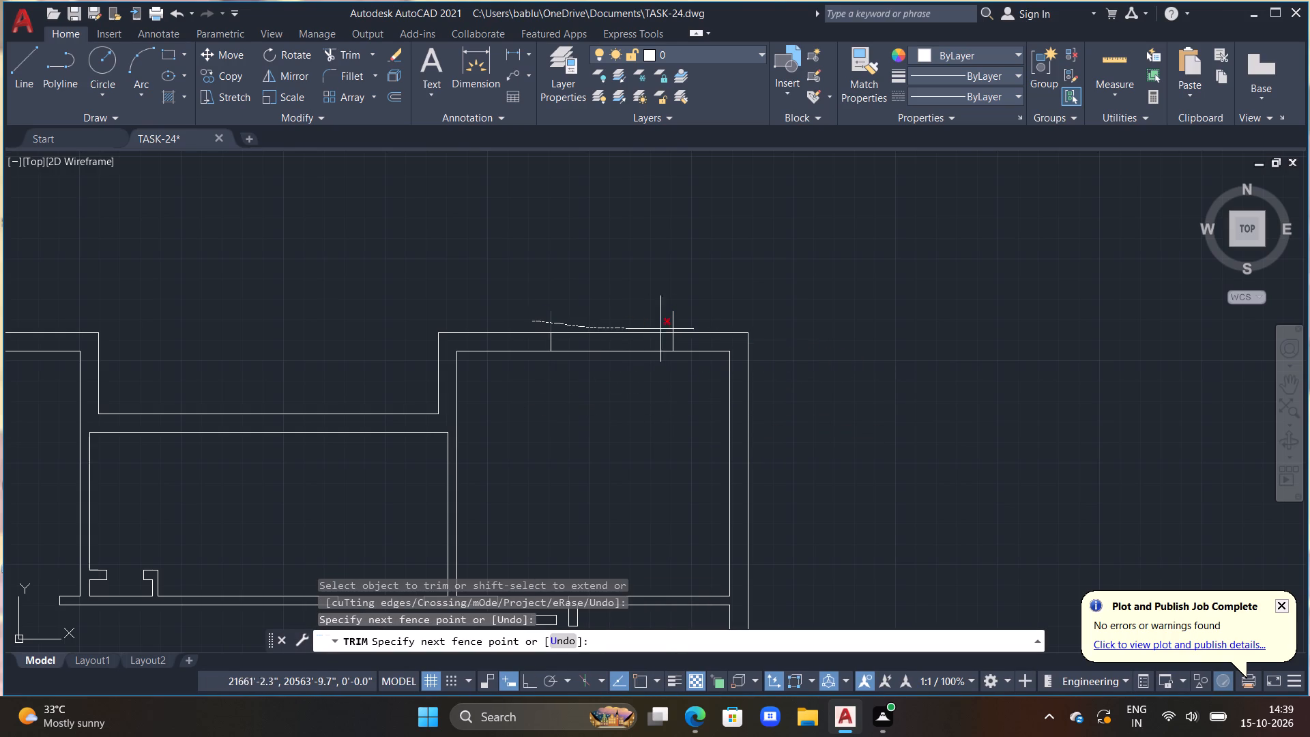
pyautogui.moveTo(663, 329); pyautogui.dragTo(711, 319)
pyautogui.press('Escape')
# Offset the outer edge of the upper-right room's top wall 3" inward twice to make two window lines.
pyautogui.write('OF 3"')
pyautogui.press('Return')
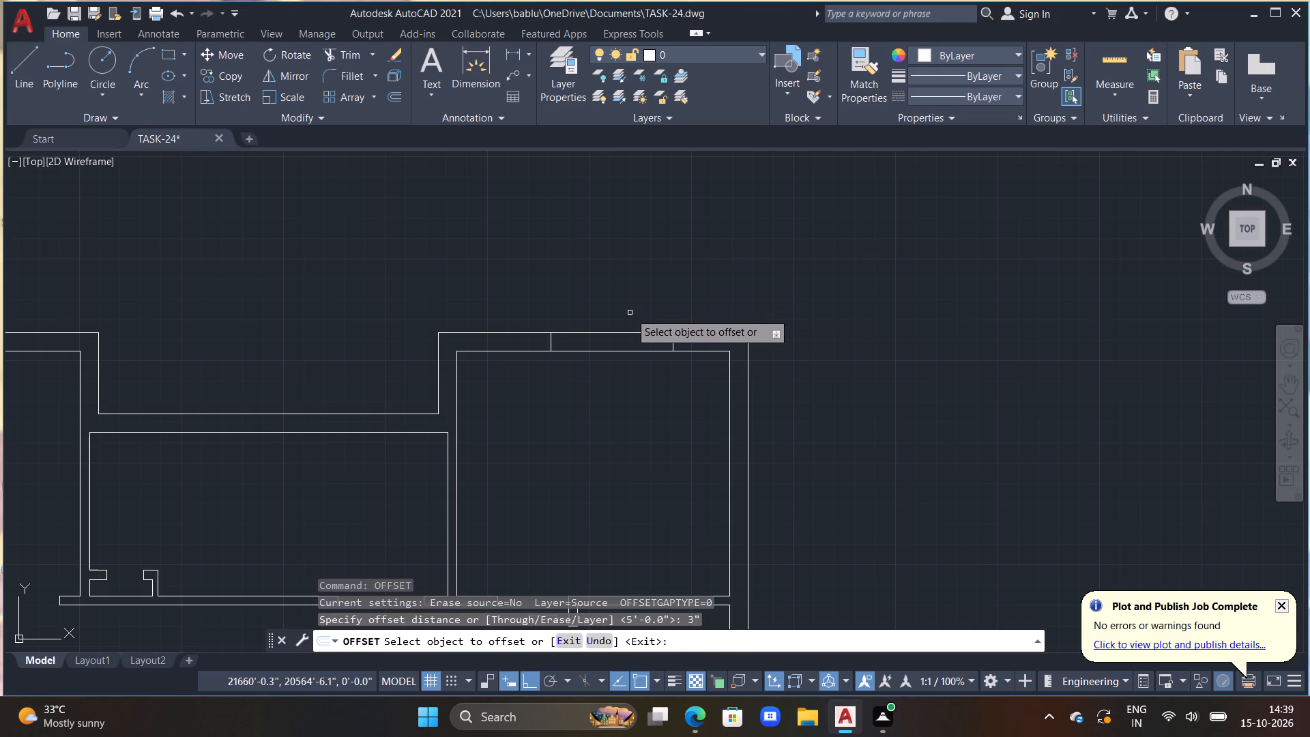
pyautogui.click(626, 332)
pyautogui.click(628, 358)
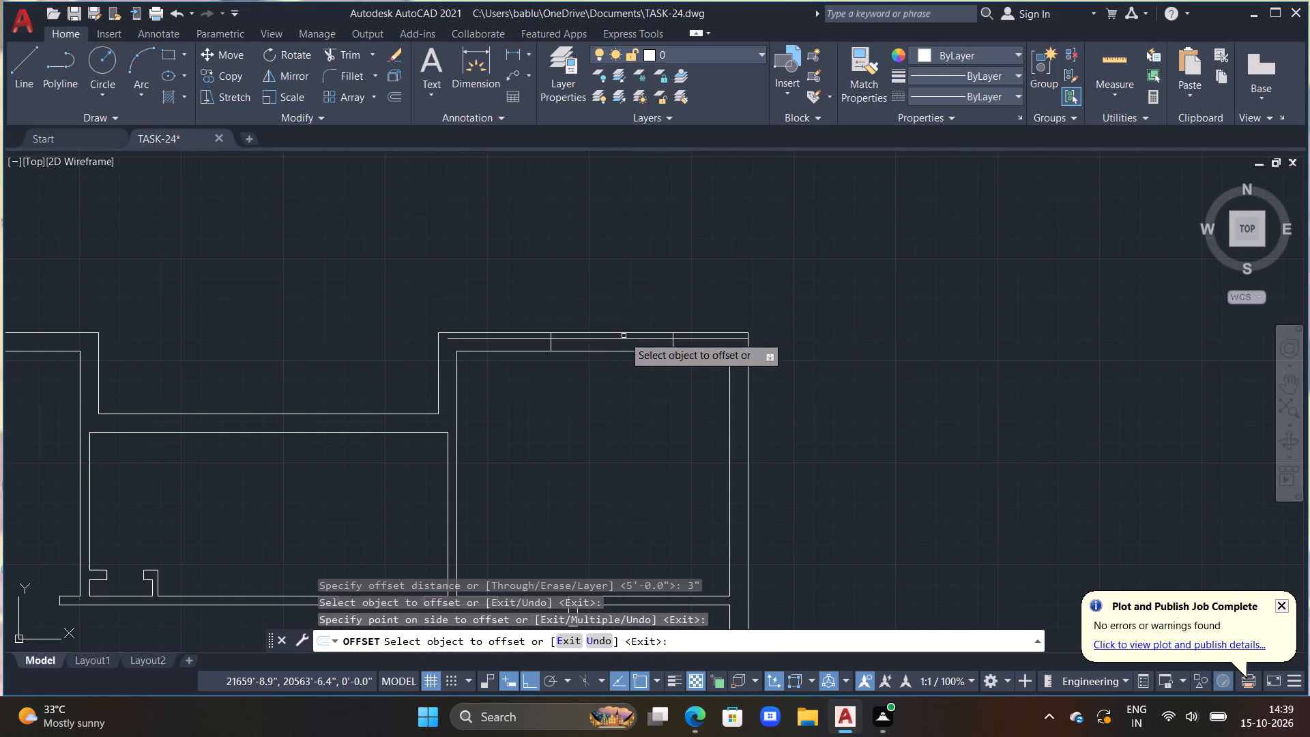
pyautogui.moveTo(624, 339); pyautogui.dragTo(625, 347)
pyautogui.click(637, 389)
pyautogui.press('Escape')
# Trim the two window lines on both sides of the 5' window in the upper-right room's top wall.
pyautogui.press('t')
pyautogui.press('r')
pyautogui.press('space')
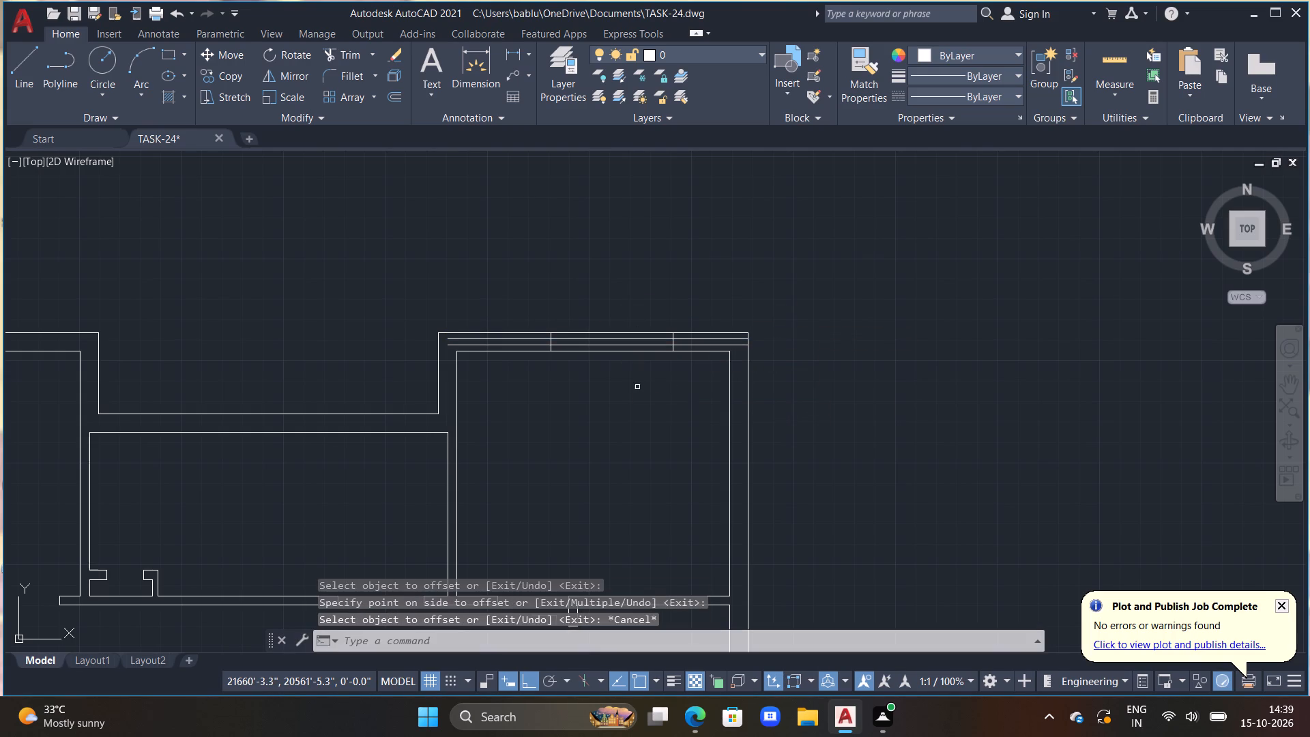
pyautogui.click(695, 345)
pyautogui.click(695, 340)
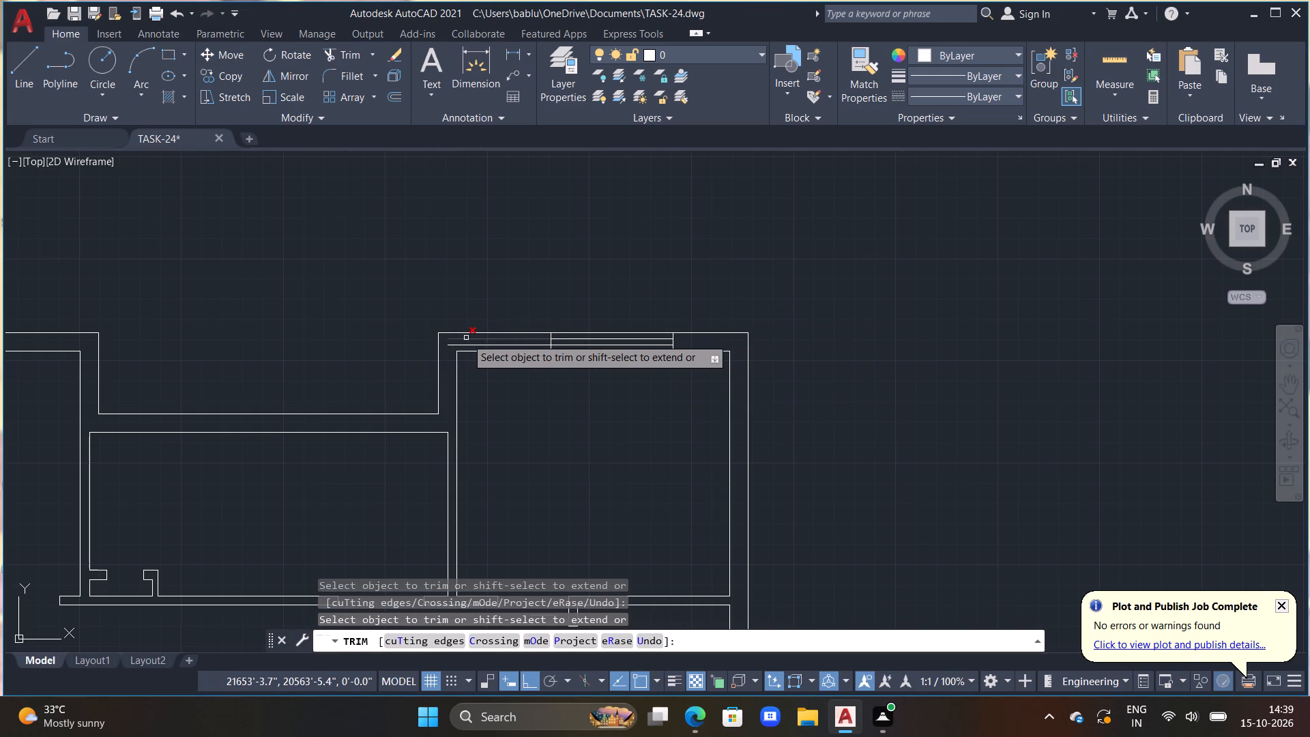
pyautogui.click(466, 338)
pyautogui.click(469, 346)
pyautogui.press('Escape')
# Draw a horizontal line across the right outer wall of the upper-right room, near its upper part.
pyautogui.scroll(-2, 470, 346)
pyautogui.moveTo(471, 360); pyautogui.dragTo(471, 360, button='middle')
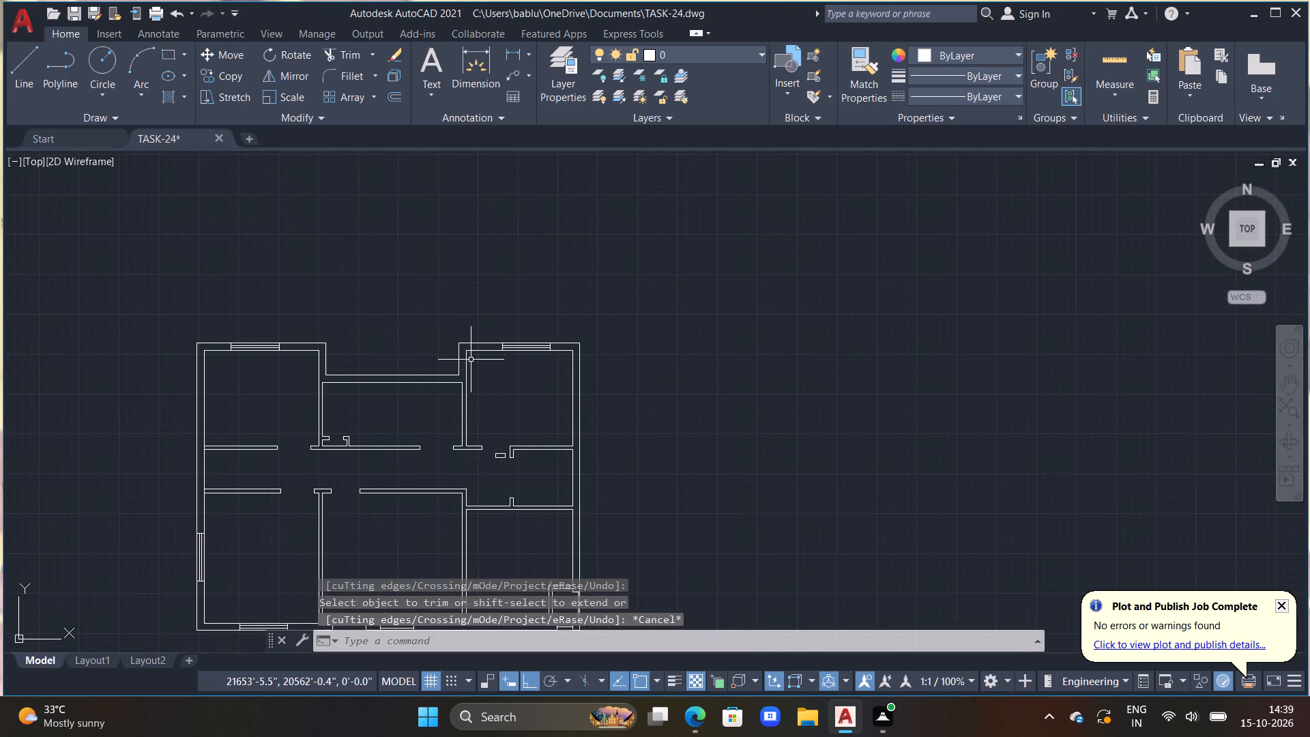
pyautogui.moveTo(471, 360); pyautogui.dragTo(488, 320, button='middle')
pyautogui.moveTo(519, 378); pyautogui.dragTo(520, 360, button='middle')
pyautogui.scroll(1, 705, 364)
pyautogui.write('L')
pyautogui.press('space')
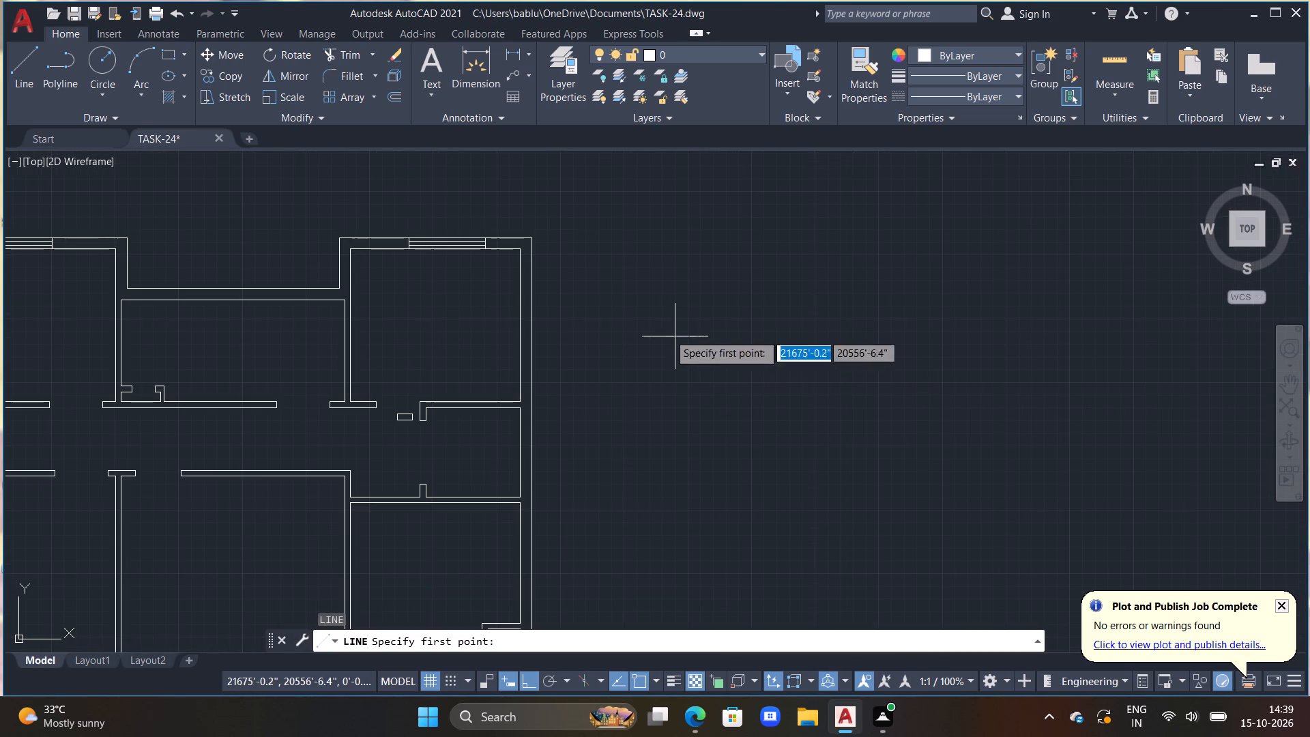
pyautogui.click(507, 288)
pyautogui.click(573, 288)
pyautogui.press('Escape')
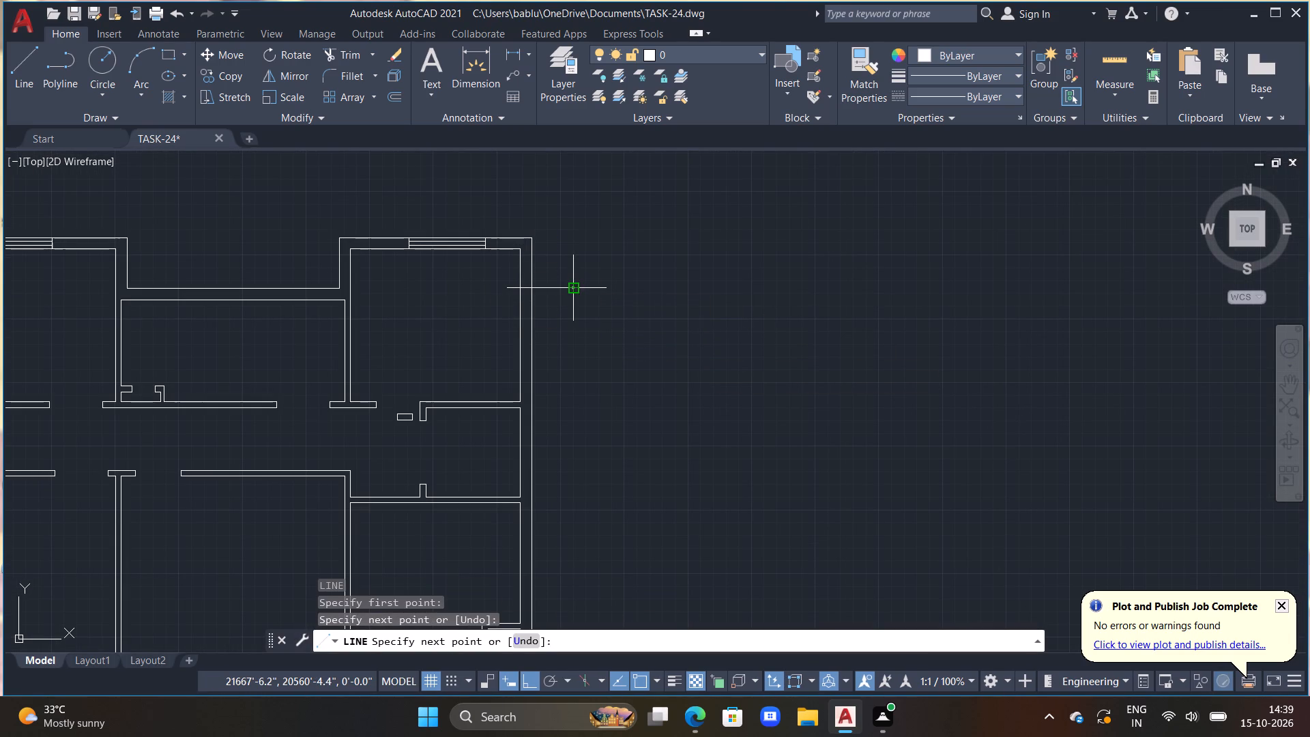
# Offset the horizontal line across the upper-right room's right wall 5' downward.
pyautogui.write('OFF')
pyautogui.press('space')
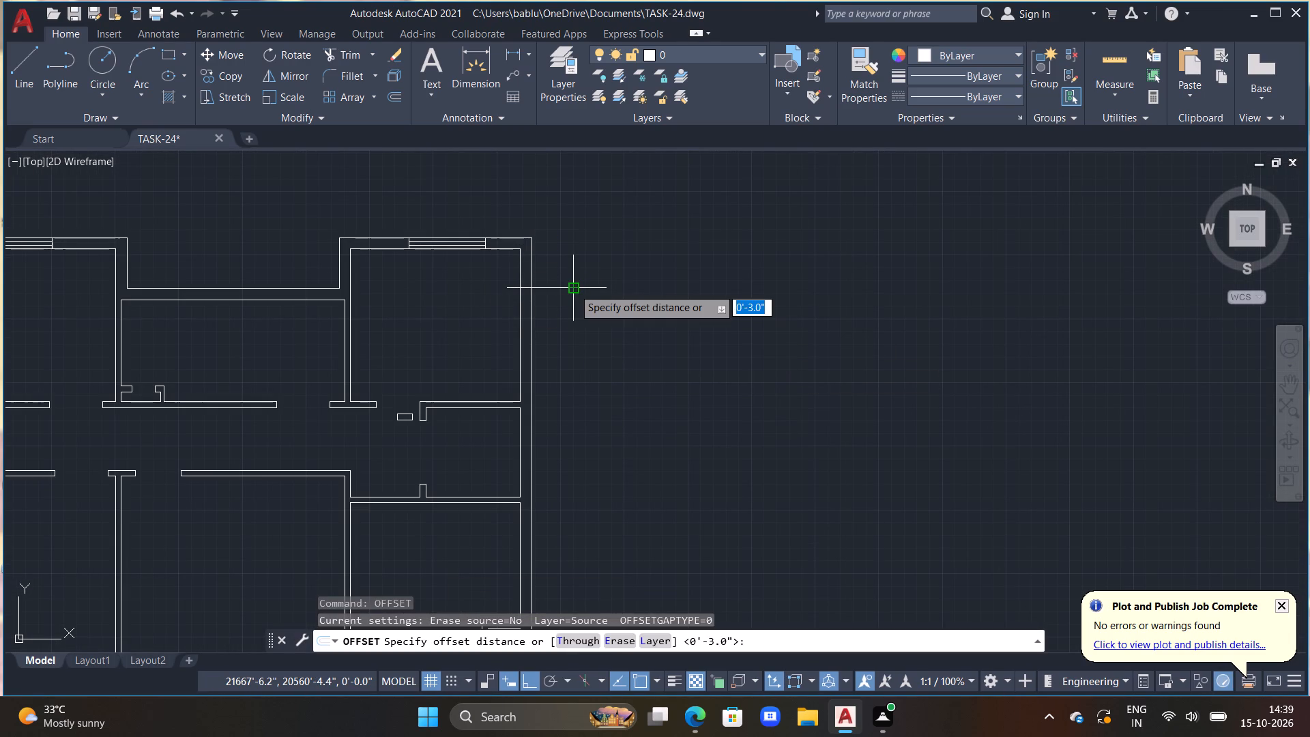
pyautogui.write("5'")
pyautogui.press('Return')
pyautogui.click(573, 288)
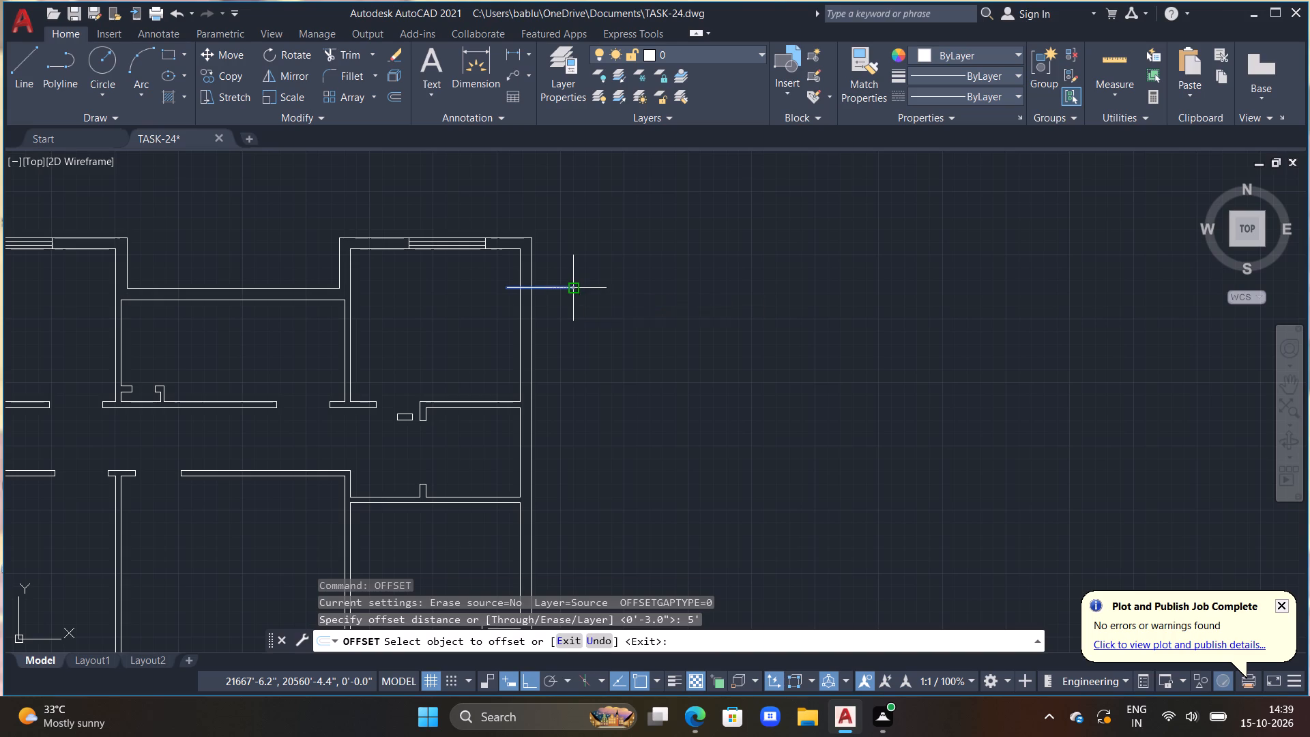
pyautogui.click(586, 341)
pyautogui.press('Escape')
# Trim both horizontal lines' overruns outside and inside the upper-right room's right outer wall.
pyautogui.write('TR')
pyautogui.press('space')
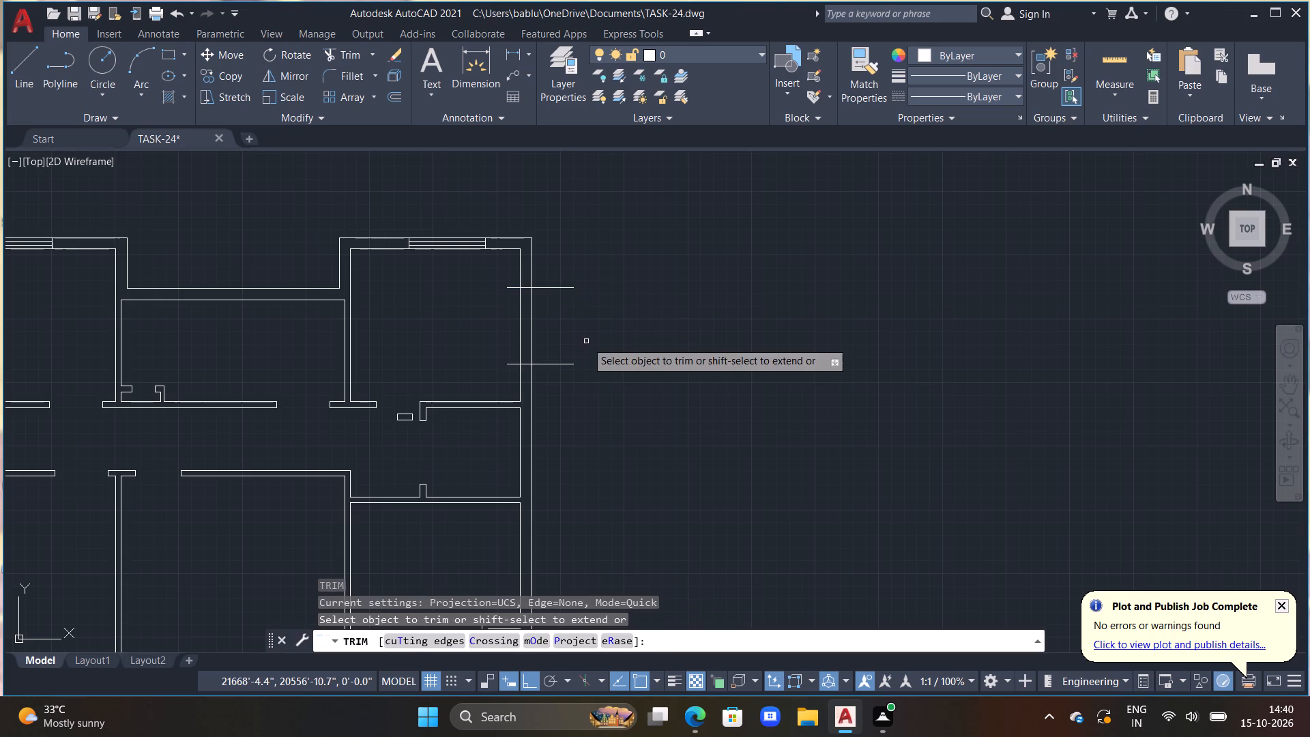
pyautogui.moveTo(559, 275); pyautogui.dragTo(564, 383)
pyautogui.click(510, 367)
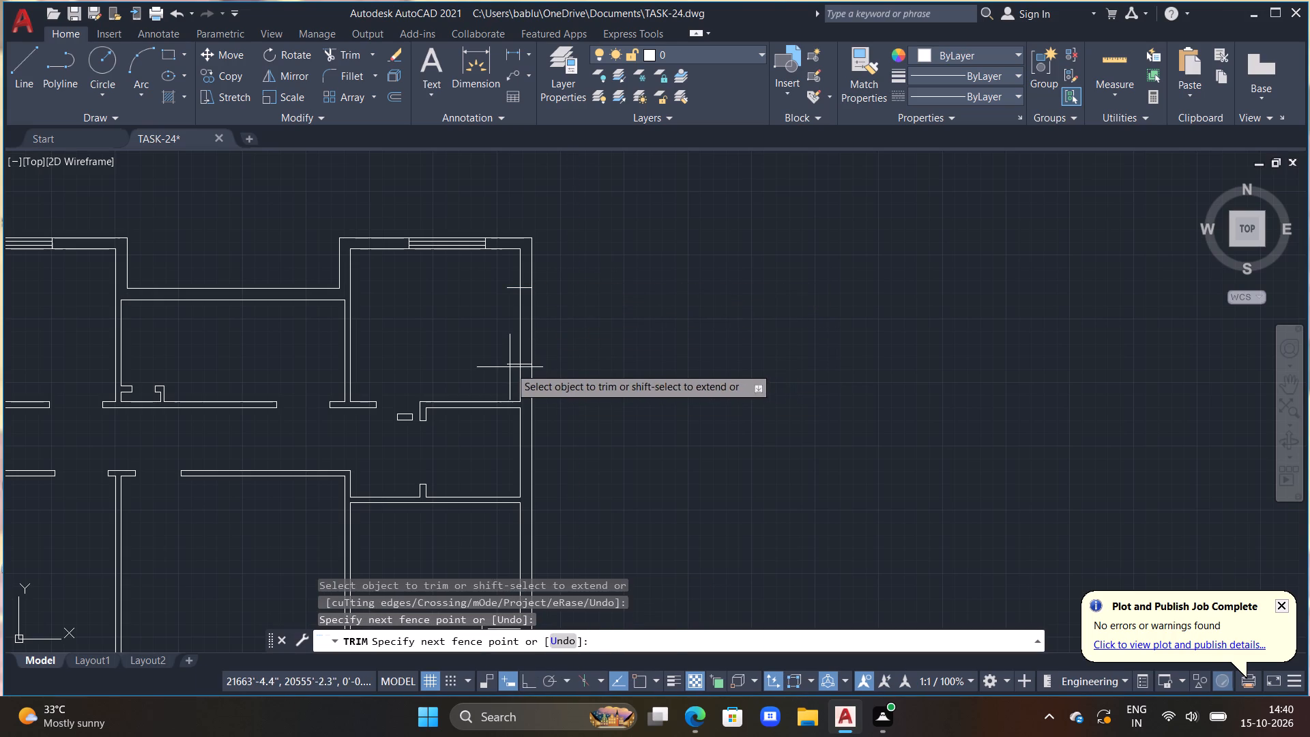
pyautogui.click(509, 289)
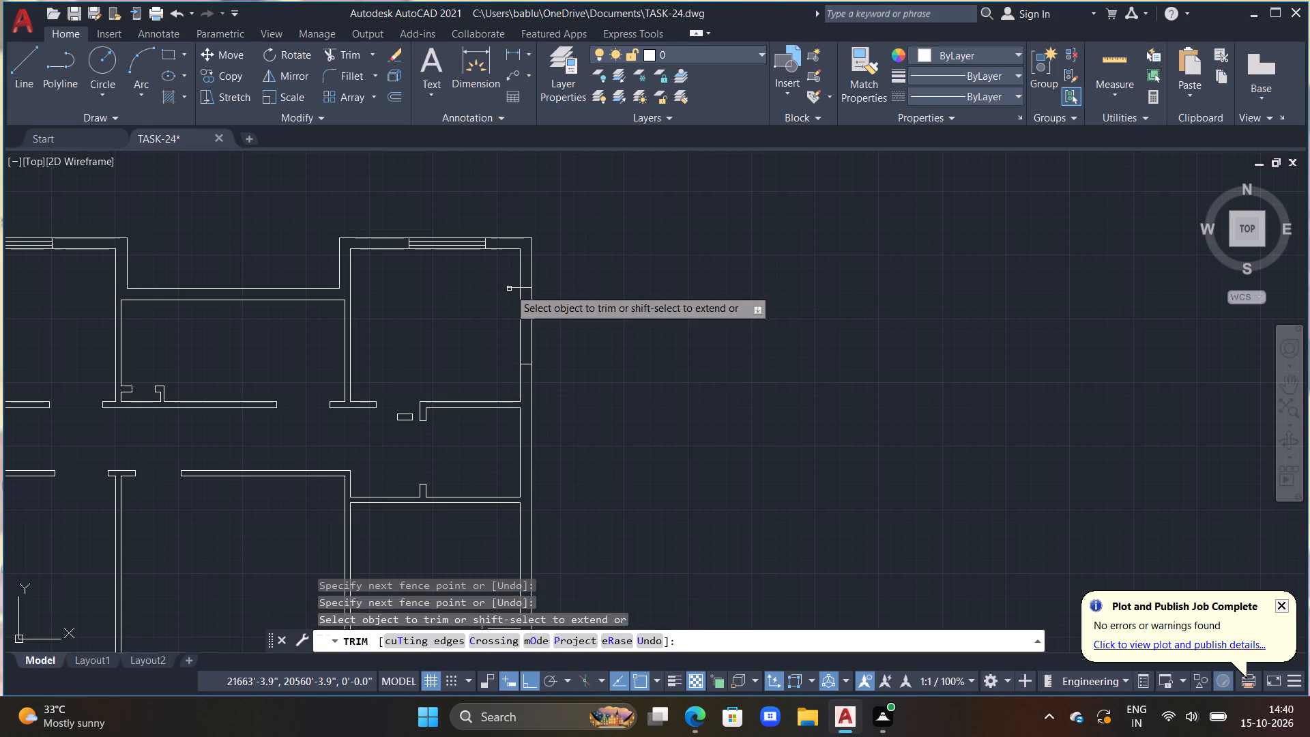
pyautogui.click(509, 289)
pyautogui.moveTo(514, 281); pyautogui.dragTo(514, 304)
pyautogui.press('Escape')
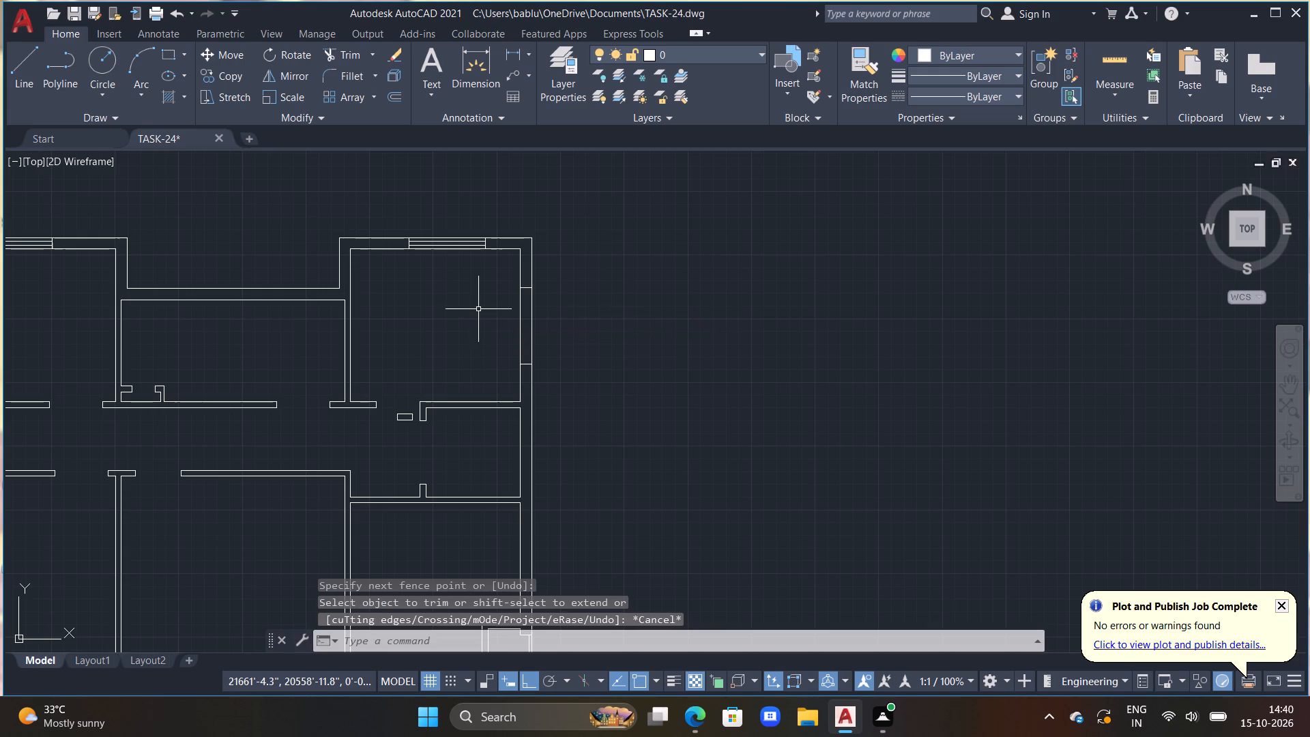
# Offset the inner edge of the upper-right room's right wall 3" outward twice to make two window lines.
pyautogui.write('OFF 3"')
pyautogui.press('Return')
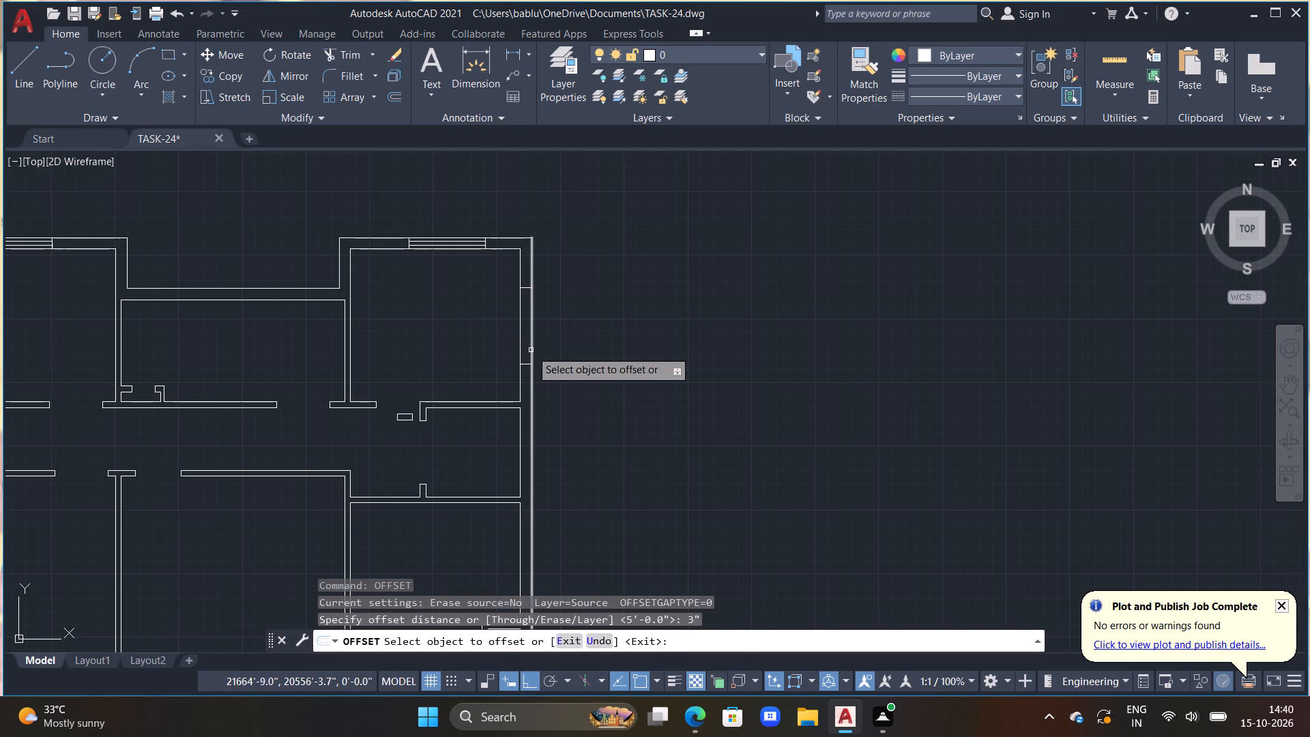
pyautogui.scroll(2, 531, 350)
pyautogui.click(499, 351)
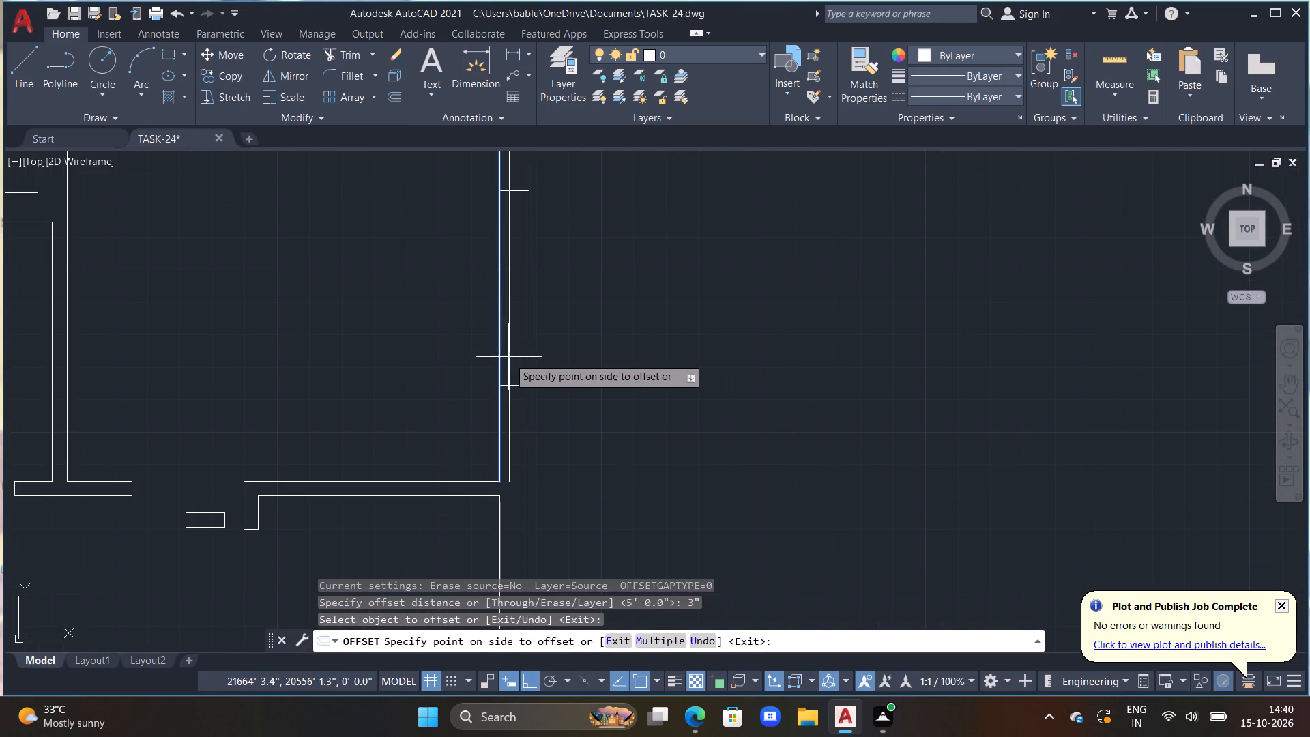
pyautogui.click(508, 357)
pyautogui.click(507, 352)
pyautogui.click(519, 361)
pyautogui.press('Escape')
# Trim the two window lines beyond both ends of the window in the upper-right room's right wall.
pyautogui.press('t')
pyautogui.write('R')
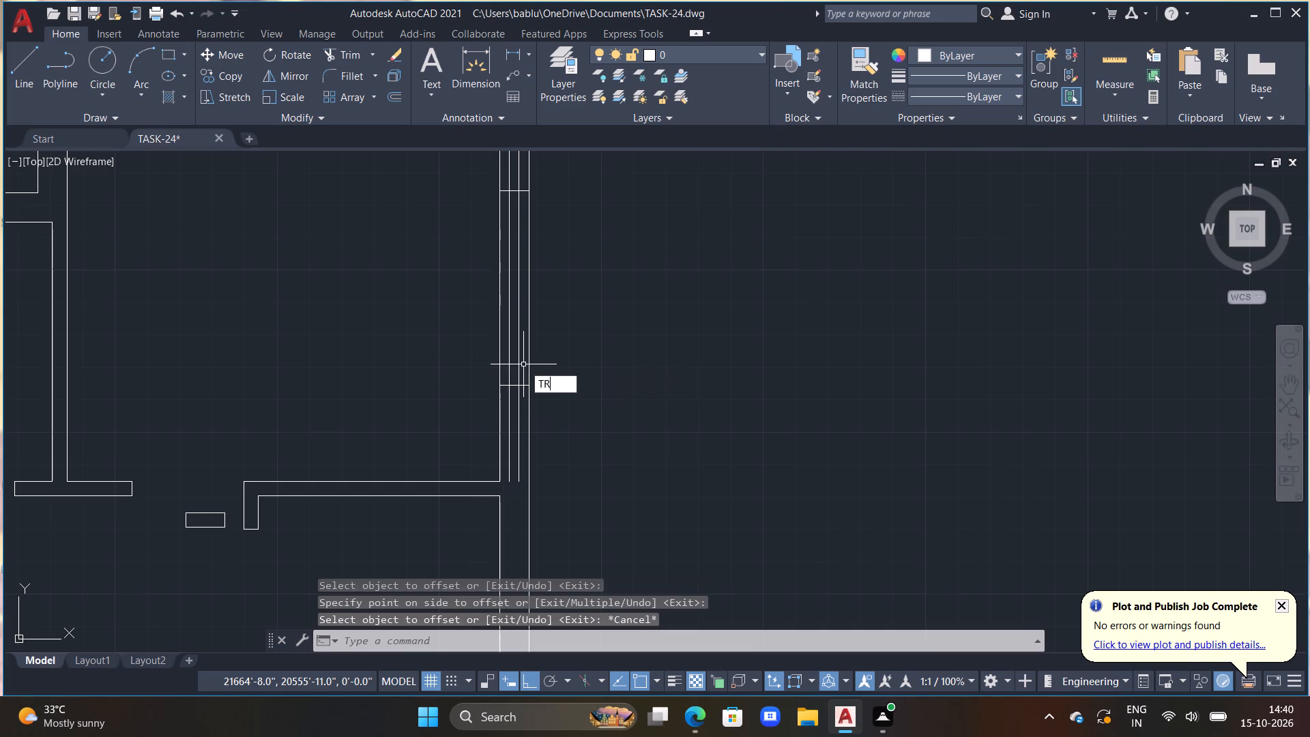
pyautogui.press('space')
pyautogui.click(517, 396)
pyautogui.click(508, 392)
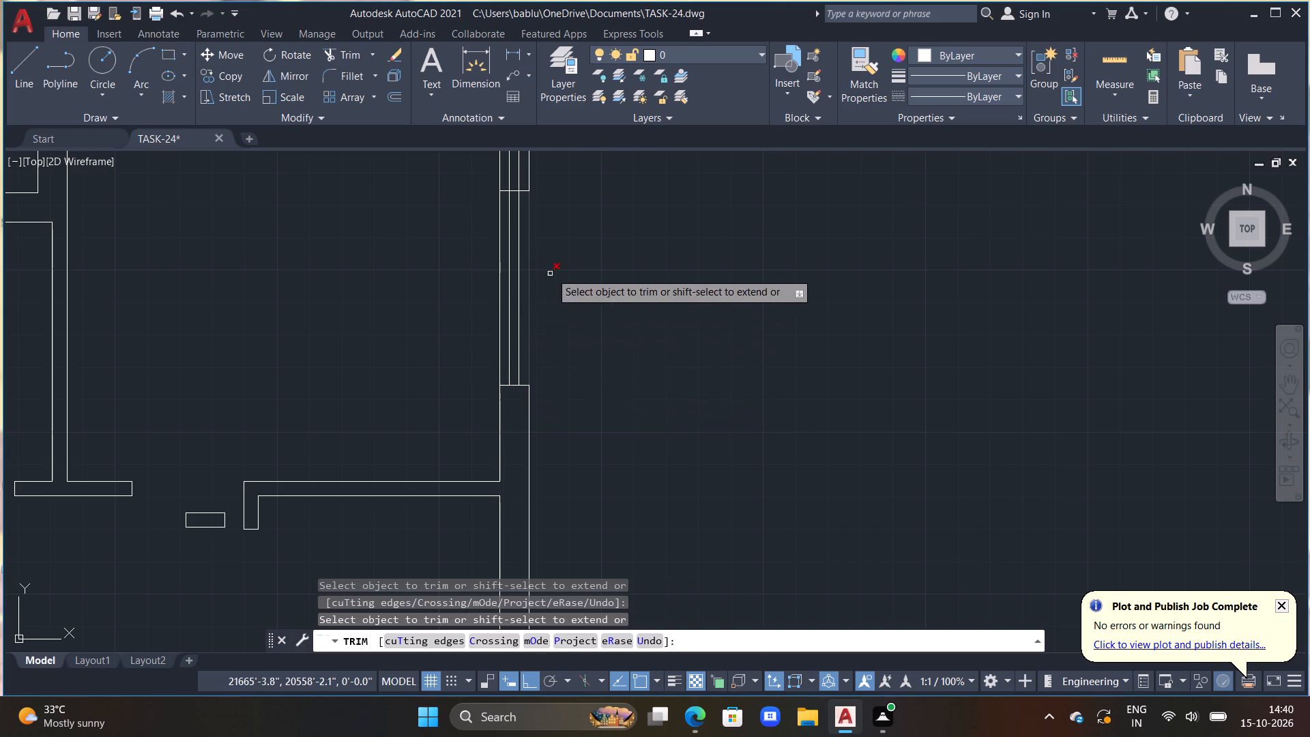
pyautogui.scroll(-1, 559, 269)
pyautogui.moveTo(567, 289); pyautogui.dragTo(602, 489, button='middle')
pyautogui.click(566, 399)
pyautogui.click(568, 403)
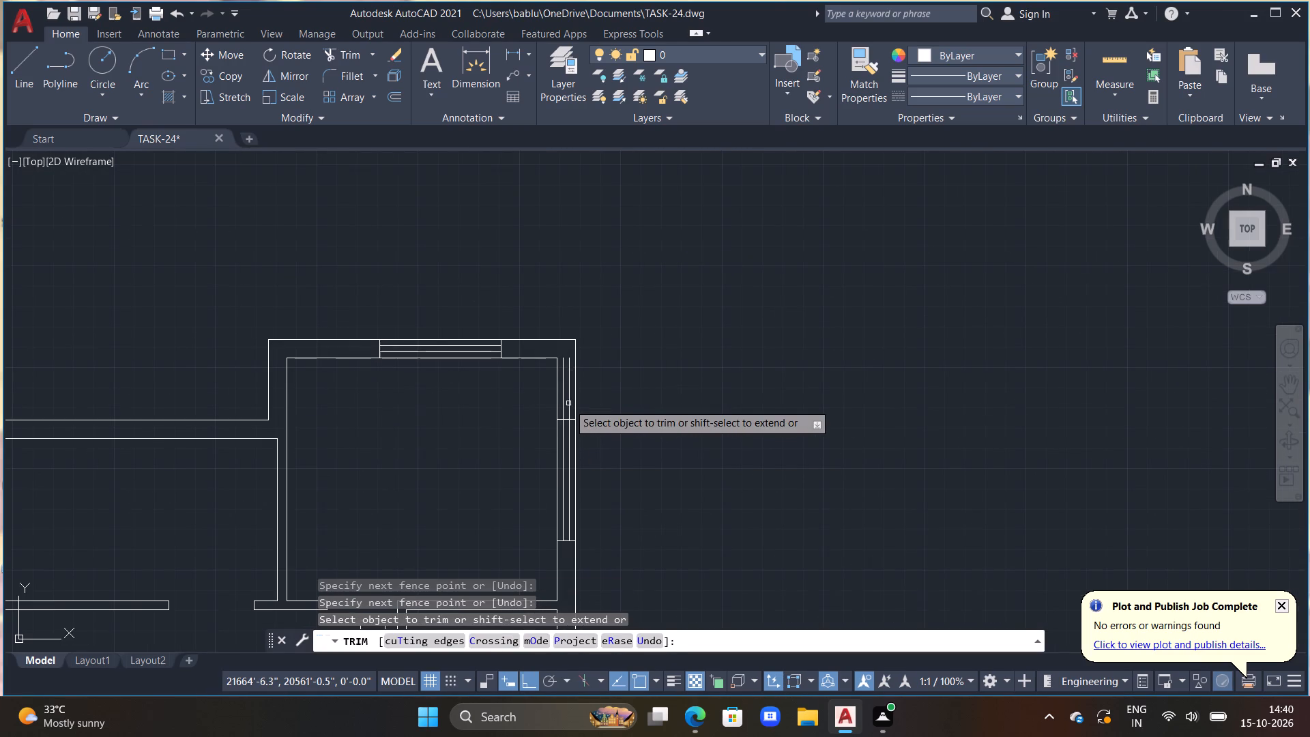
pyautogui.click(566, 399)
pyautogui.click(563, 393)
pyautogui.scroll(3, 563, 393)
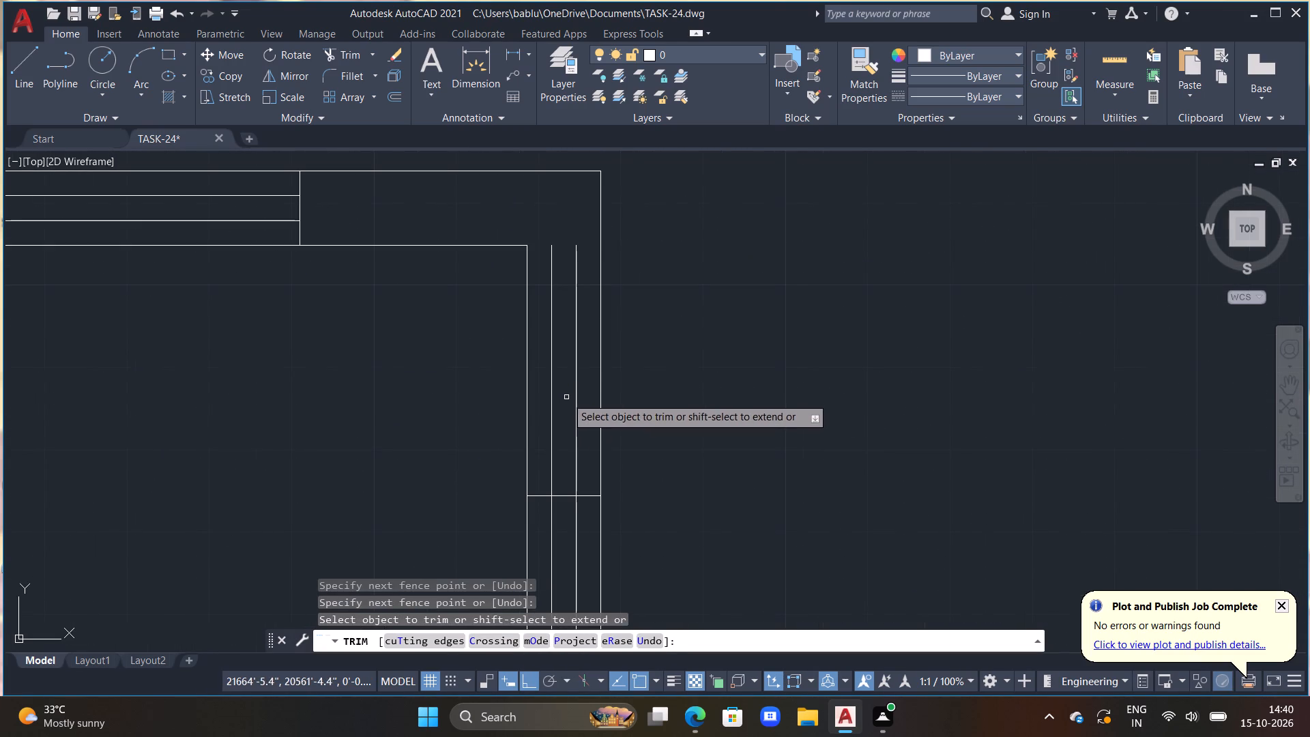
pyautogui.moveTo(547, 381); pyautogui.dragTo(583, 424)
pyautogui.press('Escape')
pyautogui.scroll(-4, 576, 411)
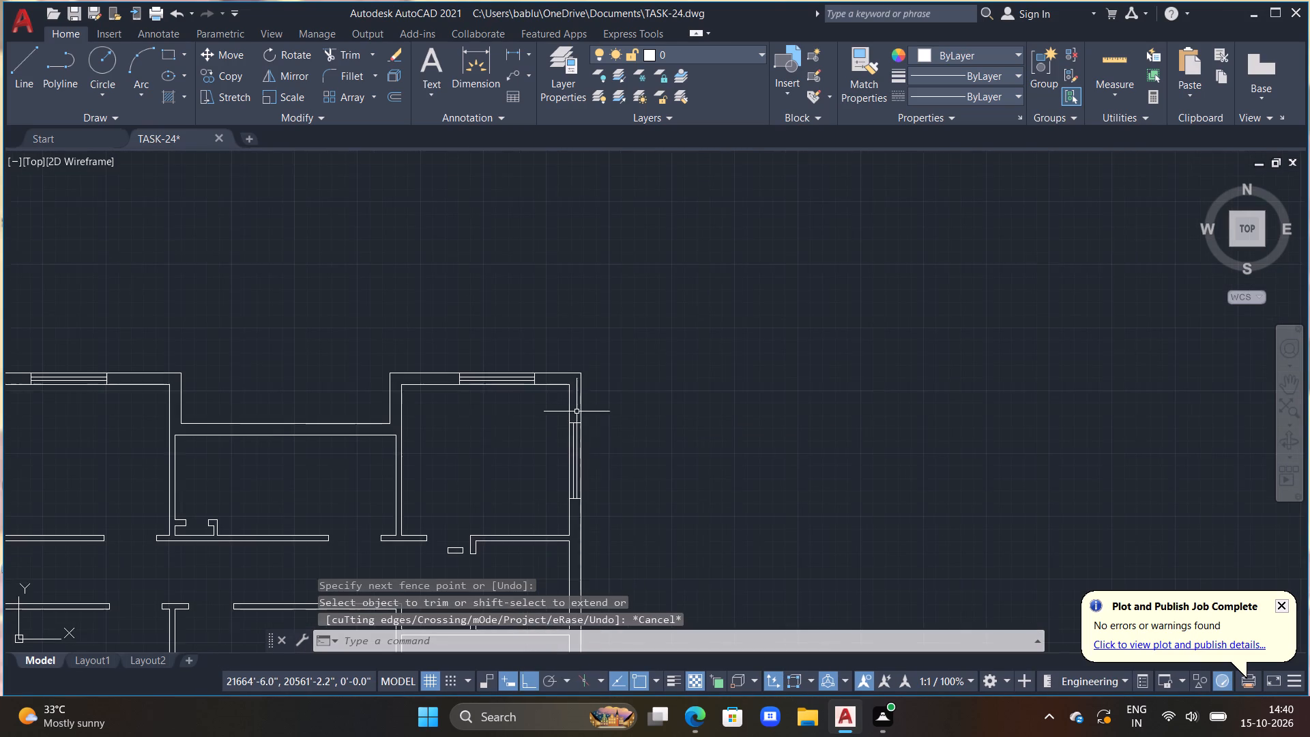
# Draw a horizontal line about 2'-2" long across the lower-right room's right outer wall, near its upper part.
pyautogui.moveTo(627, 470); pyautogui.dragTo(624, 374, button='middle')
pyautogui.scroll(-2, 647, 453)
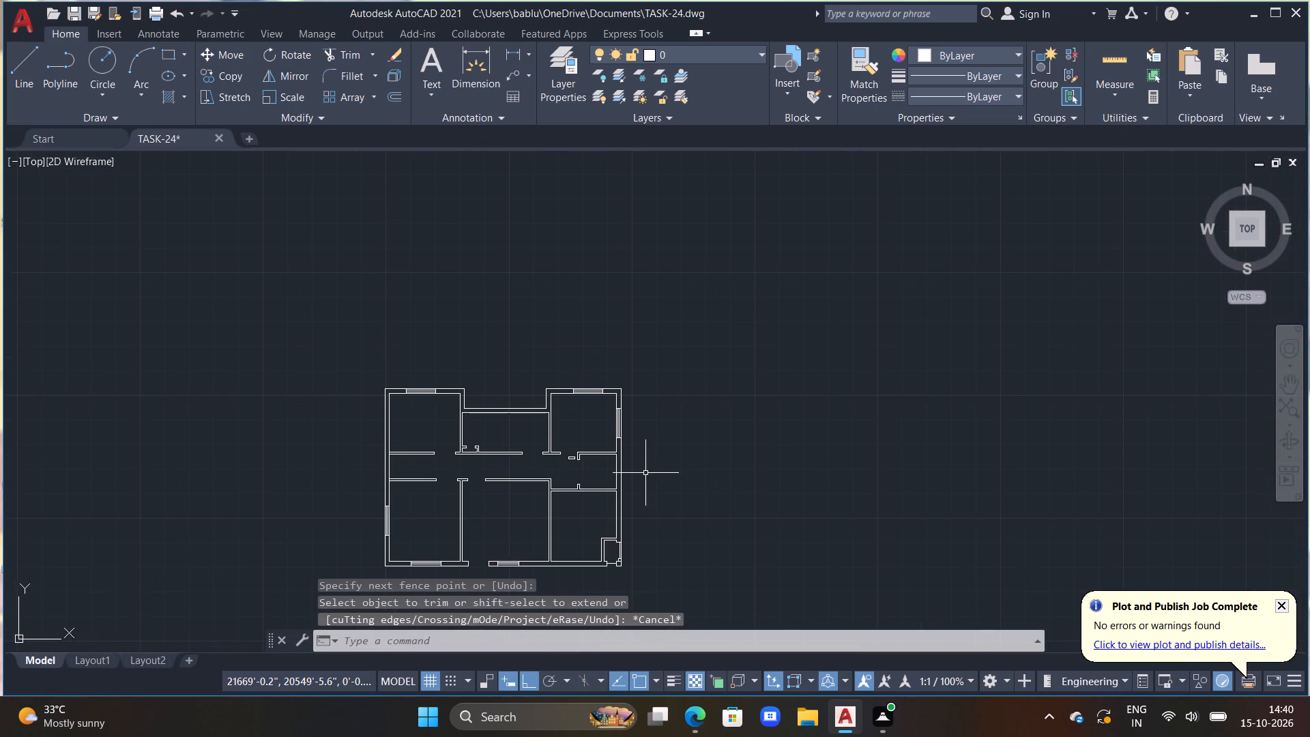
pyautogui.moveTo(645, 439); pyautogui.dragTo(639, 407, button='middle')
pyautogui.scroll(4, 602, 475)
pyautogui.moveTo(608, 467); pyautogui.dragTo(599, 382, button='middle')
pyautogui.scroll(-2, 605, 376)
pyautogui.scroll(2, 705, 482)
pyautogui.write('L')
pyautogui.press('space')
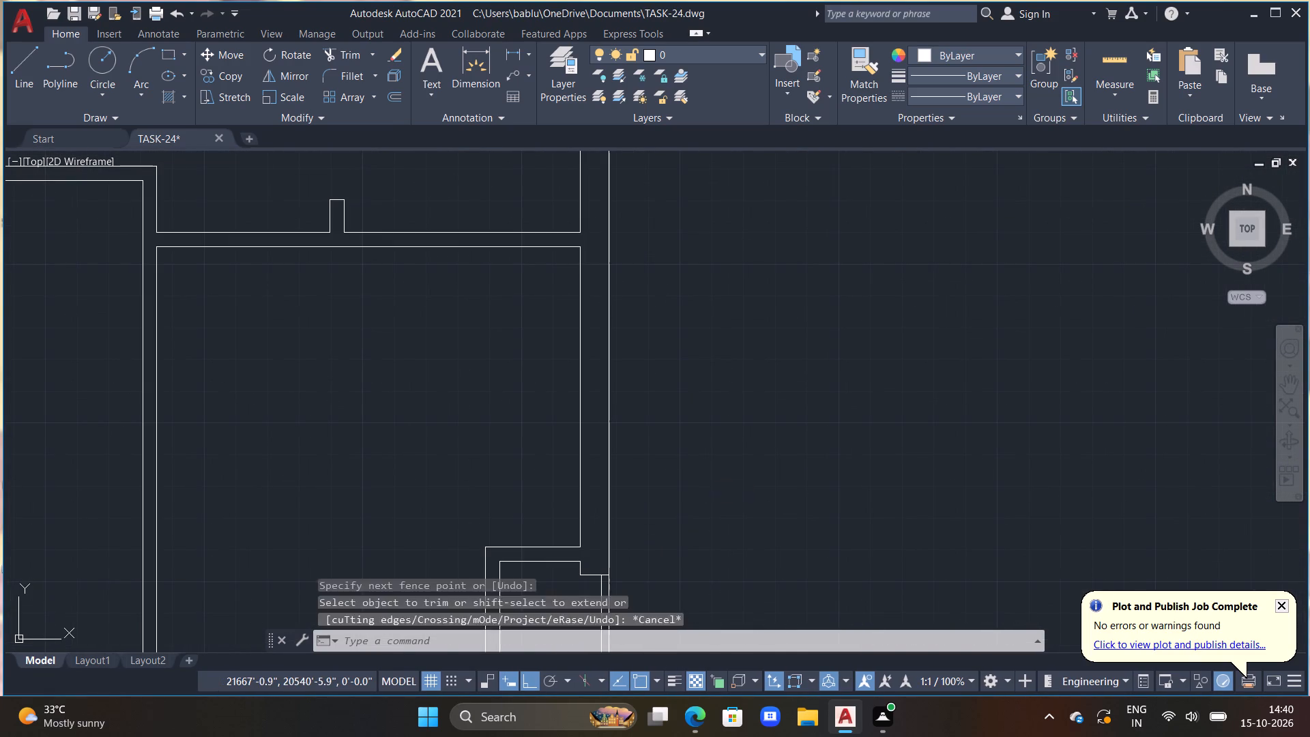
pyautogui.click(562, 308)
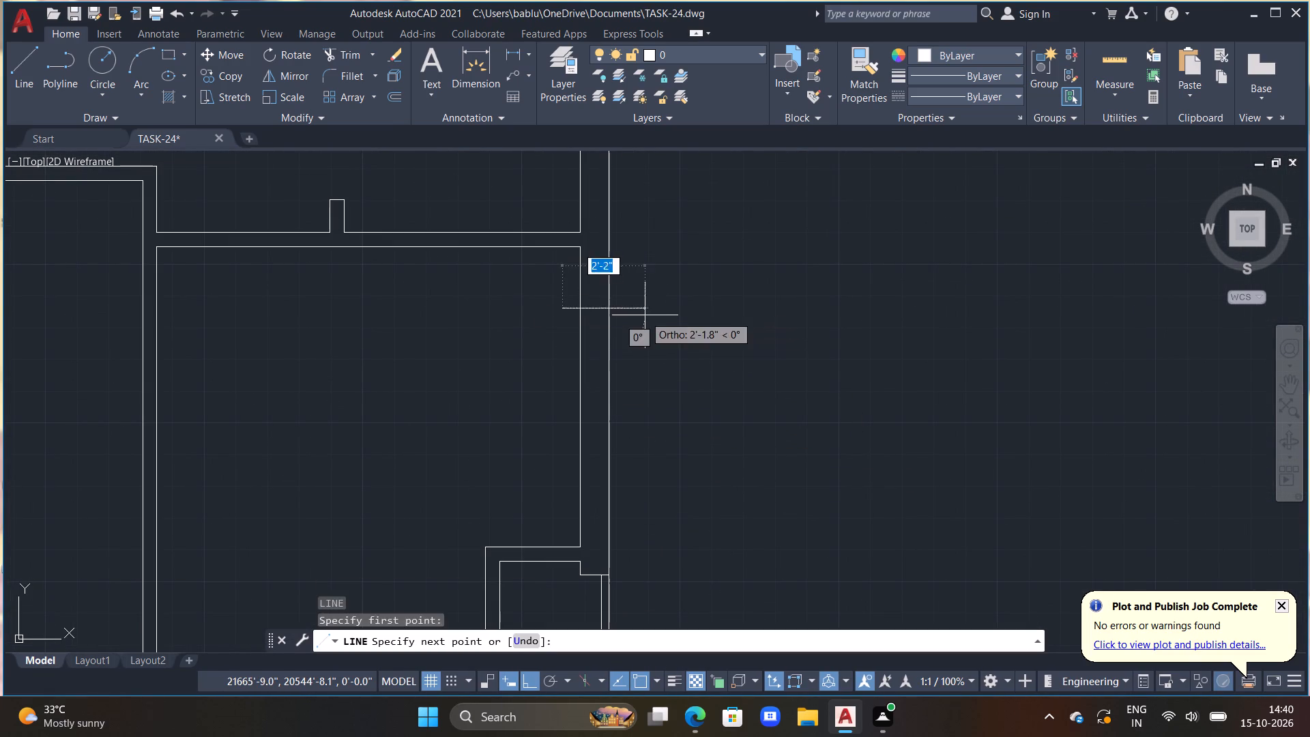
pyautogui.click(645, 315)
pyautogui.press('Escape')
# Offset the horizontal line across the lower-right room's right wall 5' downward.
pyautogui.write('OFF')
pyautogui.press('space')
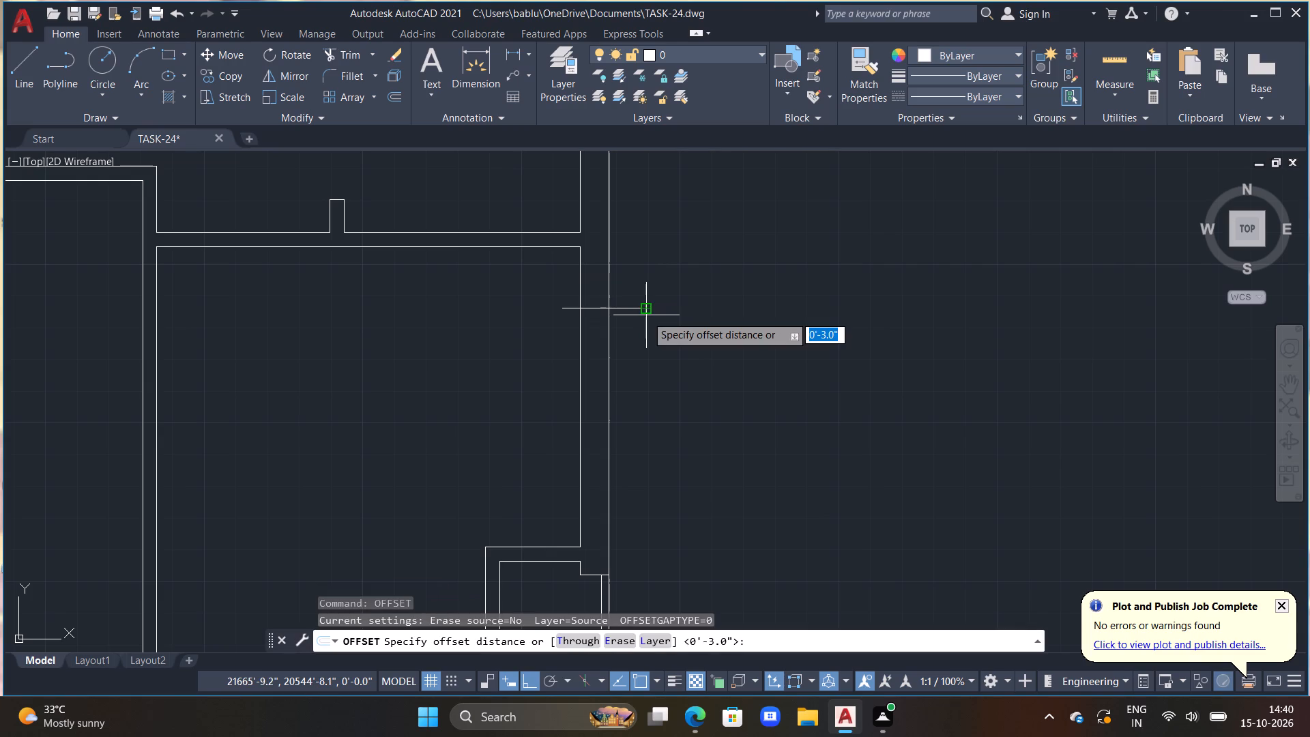
pyautogui.write("5'")
pyautogui.press('Return')
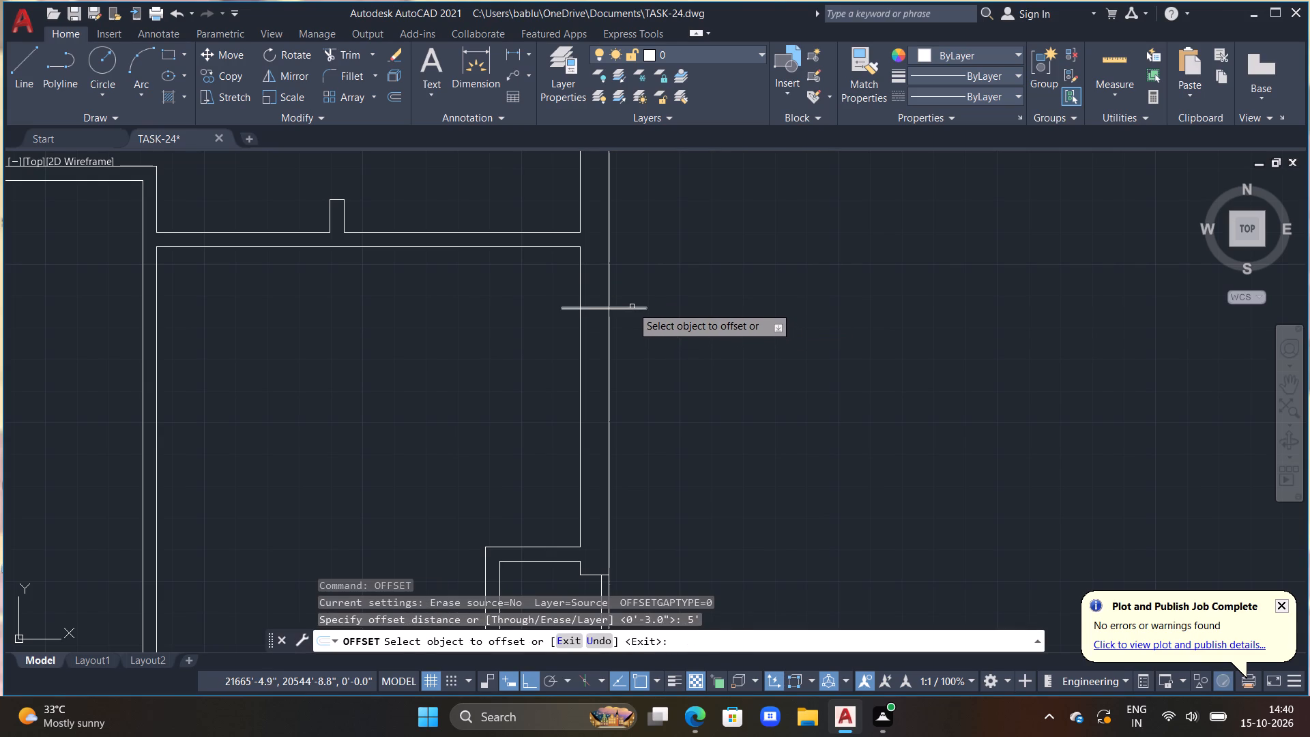
pyautogui.click(632, 306)
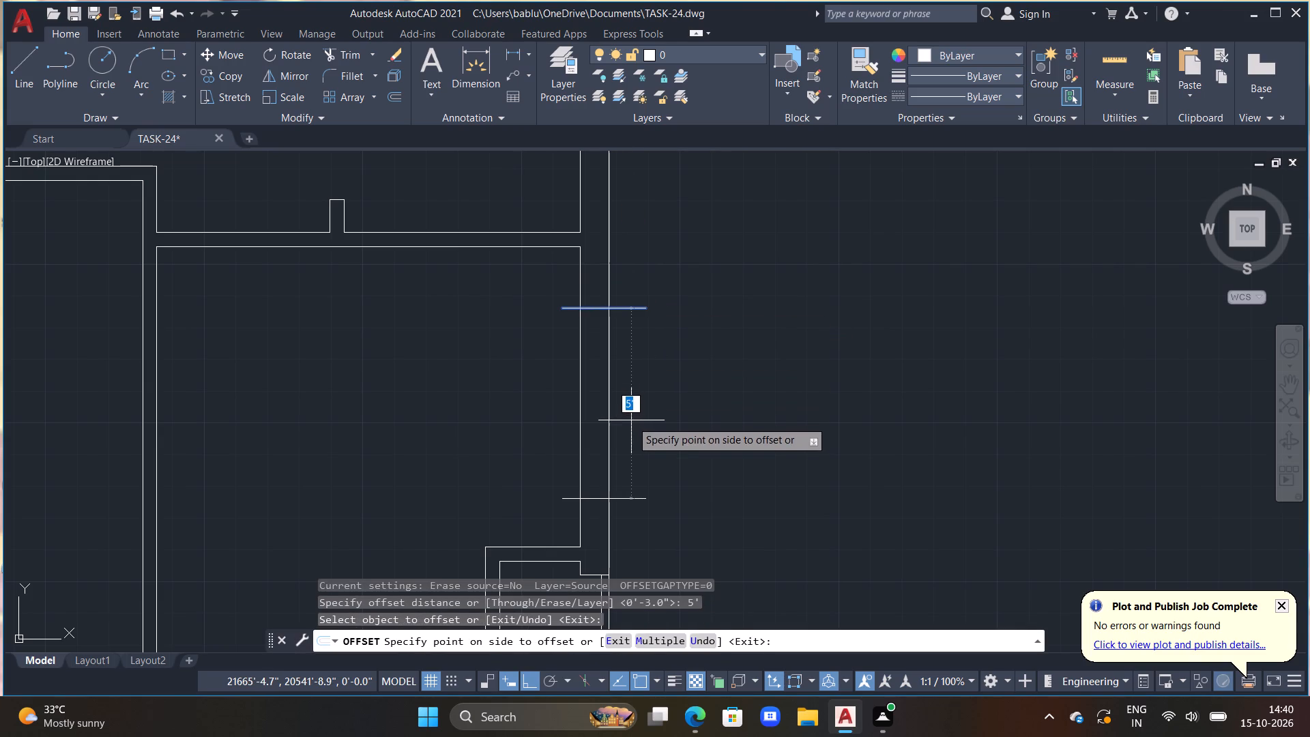
pyautogui.click(630, 429)
pyautogui.press('Escape')
# Trim both horizontal lines' overruns outside and inside the lower-right room's right outer wall.
pyautogui.write('TR')
pyautogui.press('space')
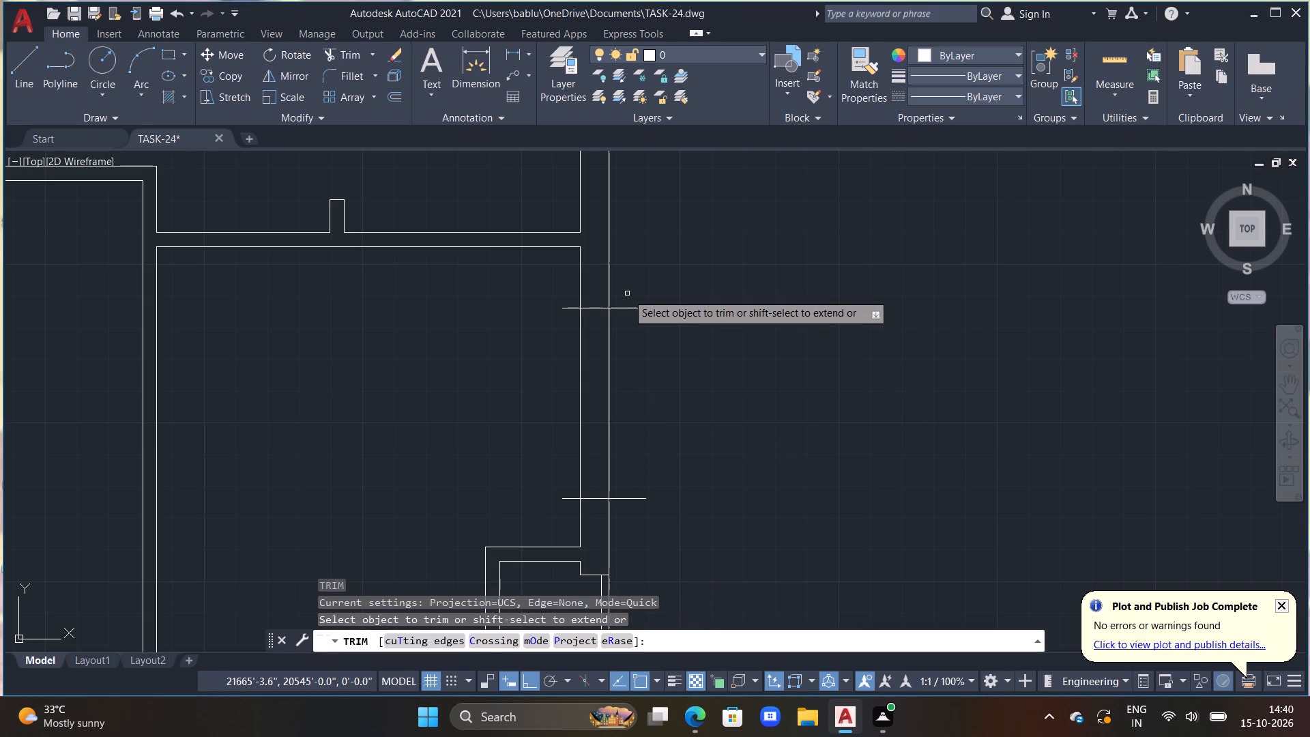
pyautogui.moveTo(624, 285); pyautogui.dragTo(636, 534)
pyautogui.moveTo(571, 506); pyautogui.dragTo(564, 466)
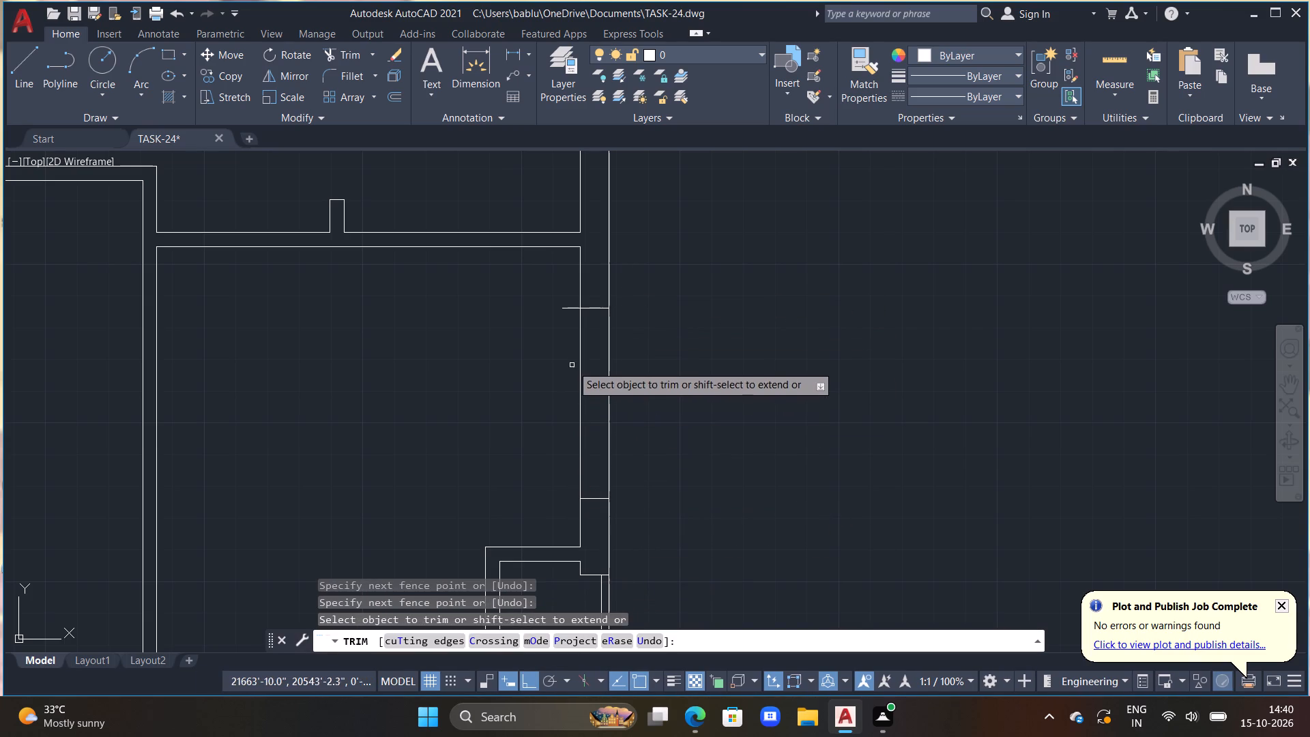
pyautogui.moveTo(572, 316); pyautogui.dragTo(566, 283)
pyautogui.press('Escape')
# Offset the inner edge of the lower-right room's right wall 3" outward twice to make two window lines.
pyautogui.write('OF 3"')
pyautogui.press('Return')
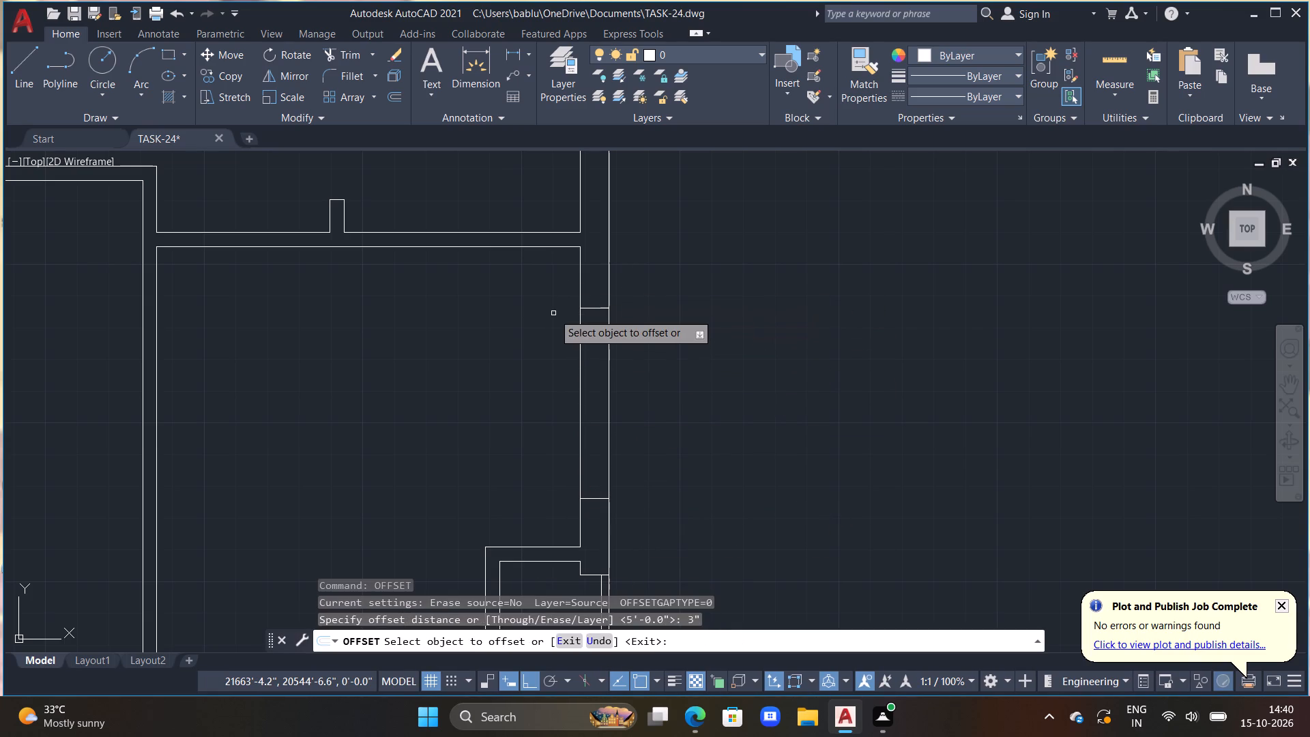
pyautogui.moveTo(579, 383); pyautogui.dragTo(602, 398)
pyautogui.click(602, 398)
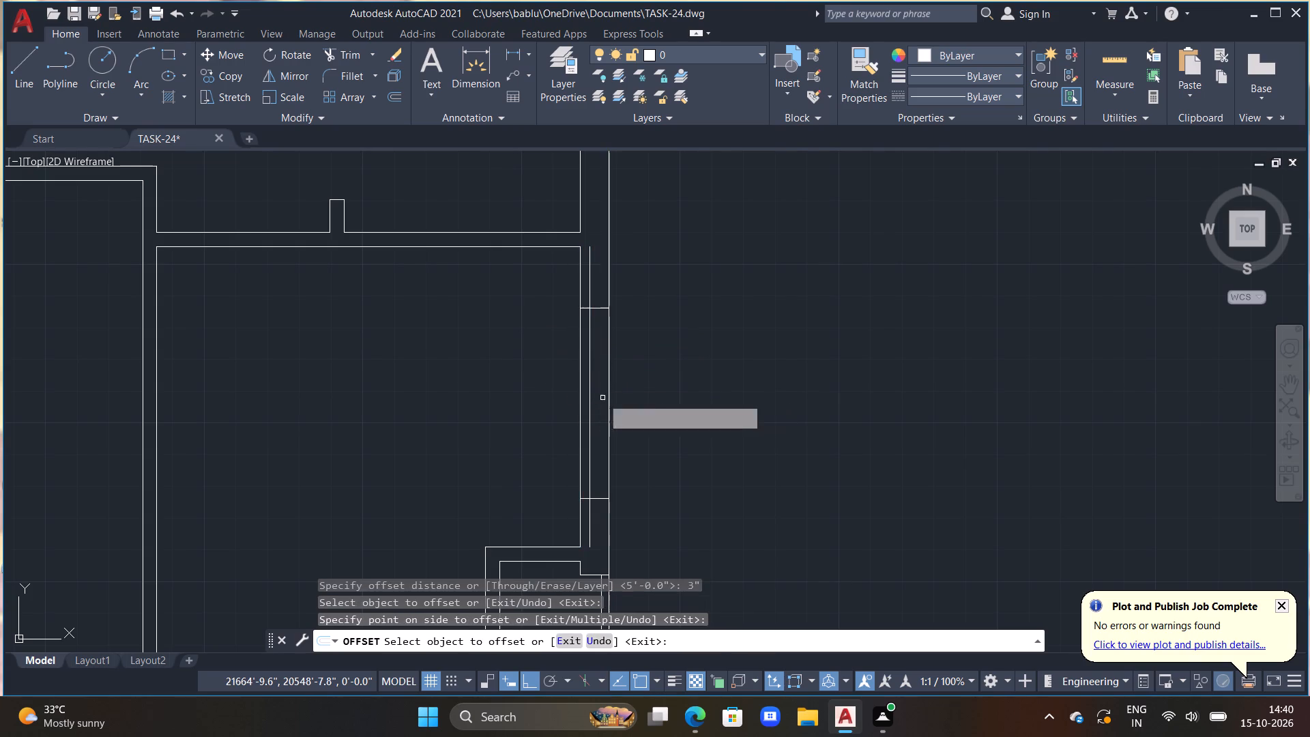
pyautogui.moveTo(589, 379); pyautogui.dragTo(611, 405)
pyautogui.click(611, 405)
pyautogui.press('Escape')
# Trim the two window lines above and below the window in the lower-right room's right wall.
pyautogui.write('TR')
pyautogui.press('space')
pyautogui.click(600, 525)
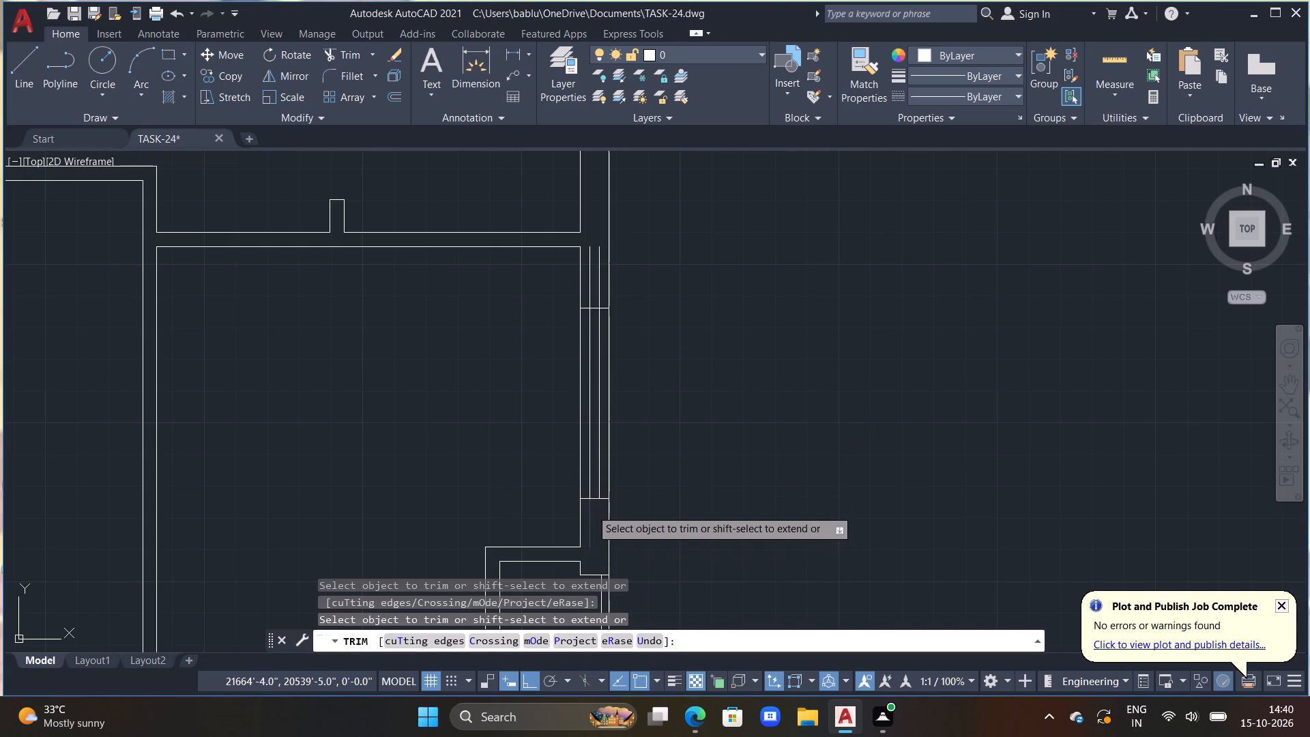
pyautogui.click(591, 509)
pyautogui.click(590, 287)
pyautogui.click(598, 302)
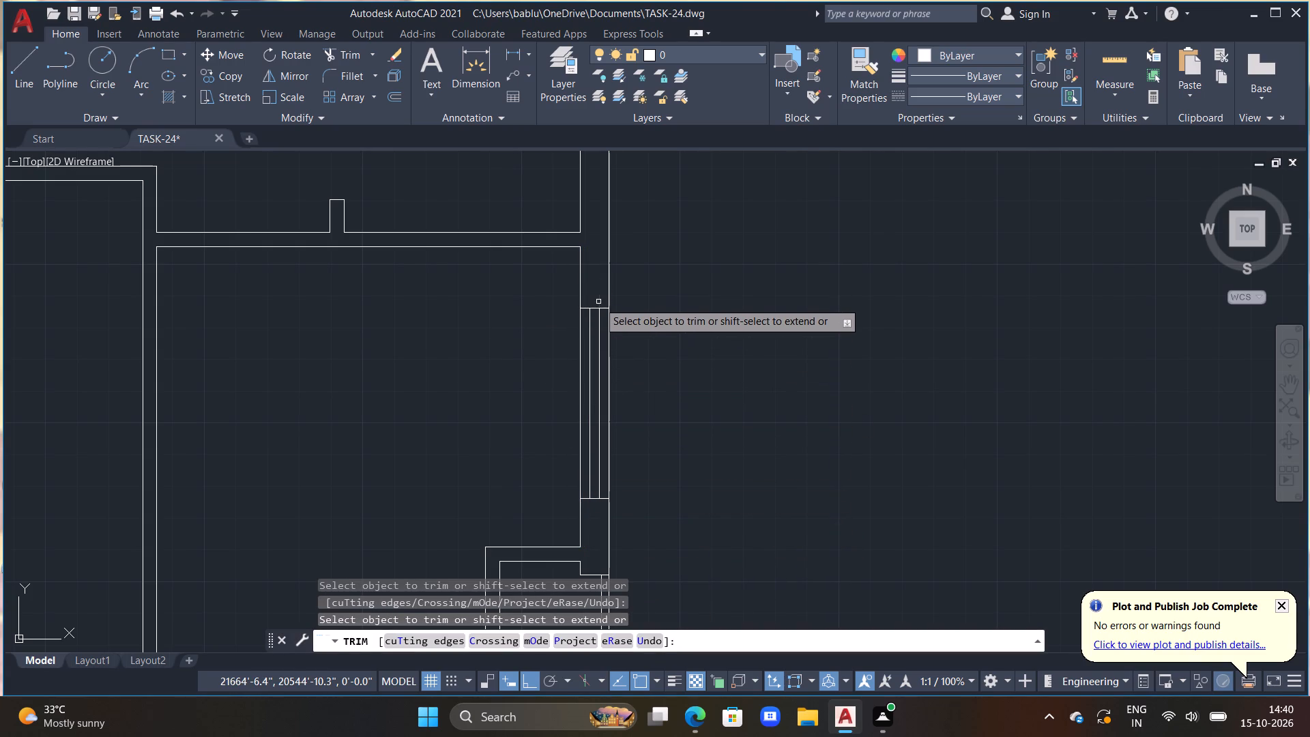
pyautogui.scroll(-2, 600, 304)
pyautogui.press('Escape')
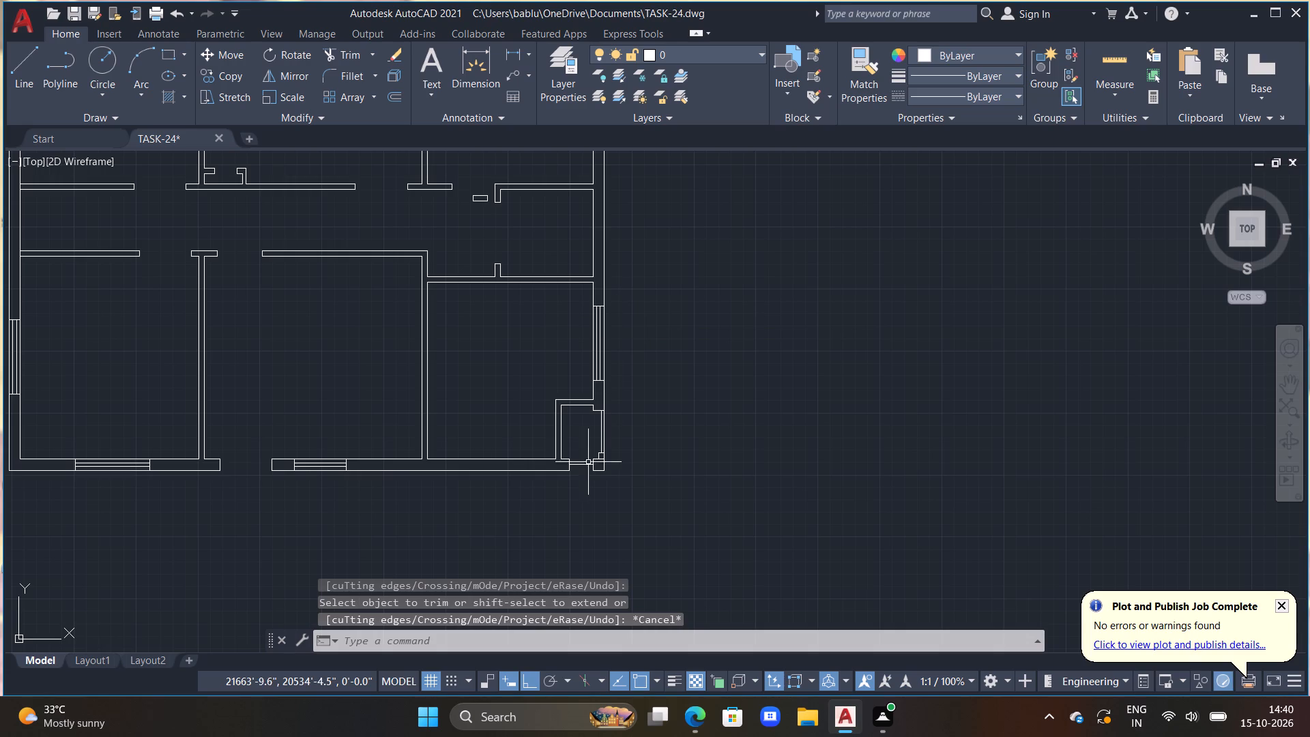
# Draw the entrance door leaf at the opening's left jamb, 3'6" up from the inner wall face, 2" thick, closed at the outer wall face.
pyautogui.moveTo(587, 466); pyautogui.dragTo(654, 420, button='middle')
pyautogui.middleClick(631, 388)
pyautogui.moveTo(577, 375); pyautogui.dragTo(681, 378, button='middle')
pyautogui.scroll(-1, 611, 340)
pyautogui.moveTo(585, 303); pyautogui.dragTo(624, 360, button='middle')
pyautogui.scroll(1, 624, 360)
pyautogui.moveTo(480, 461); pyautogui.dragTo(660, 384, button='middle')
pyautogui.write('L')
pyautogui.press('space')
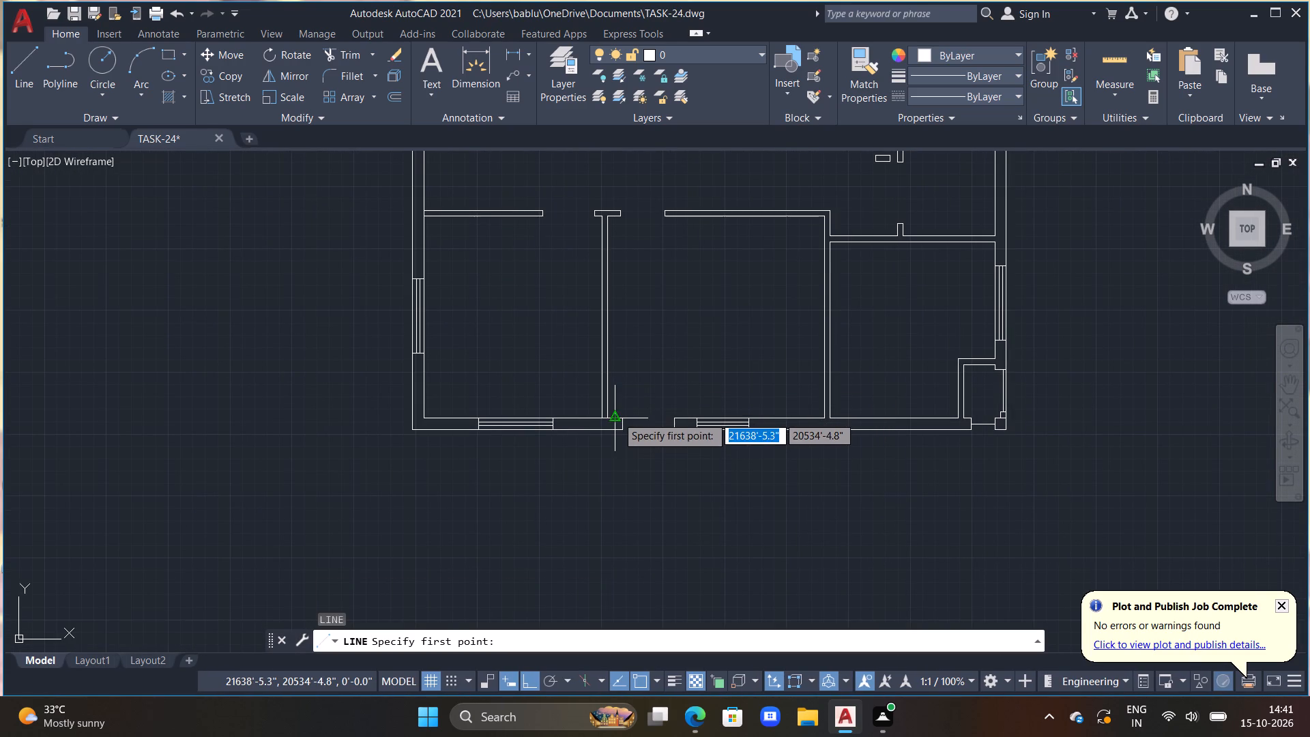
pyautogui.scroll(2, 617, 416)
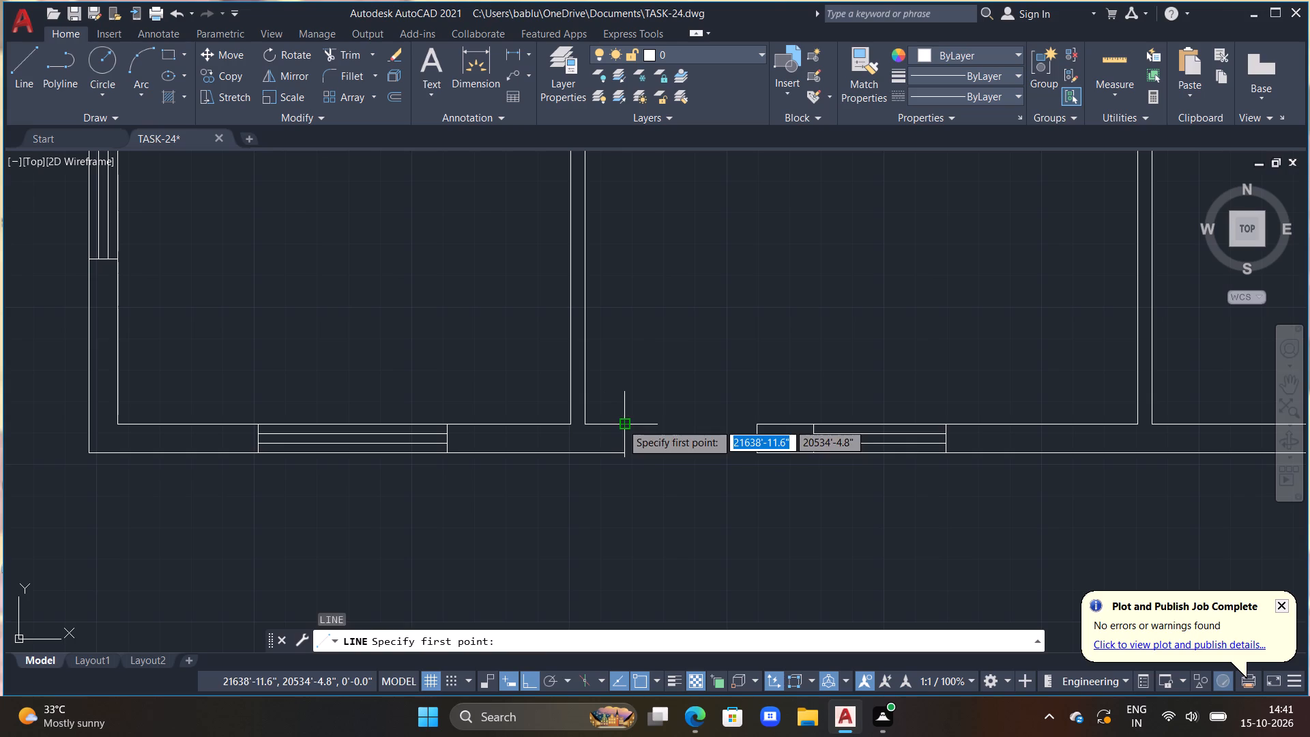
pyautogui.click(622, 423)
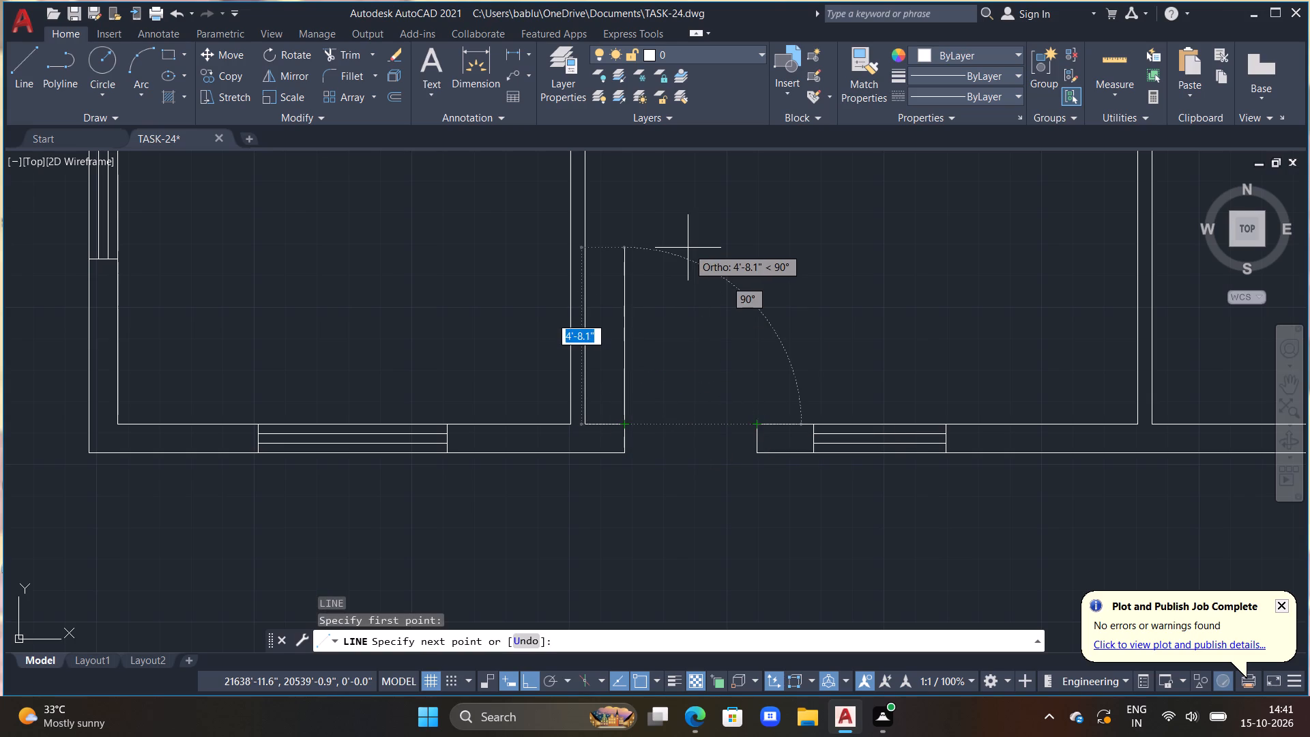
pyautogui.press('3')
pyautogui.write("'6")
pyautogui.hotkey('shift', '"')
pyautogui.press('Return')
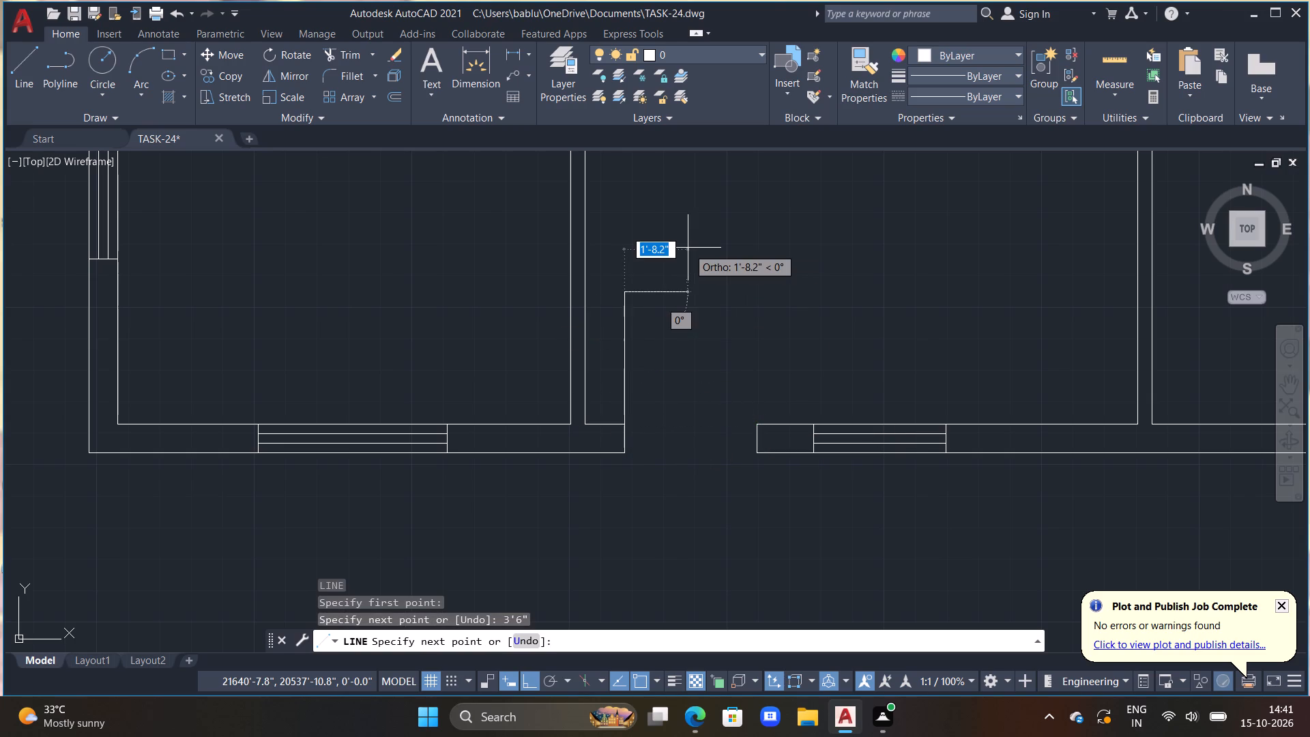
pyautogui.write('2"')
pyautogui.press('Return')
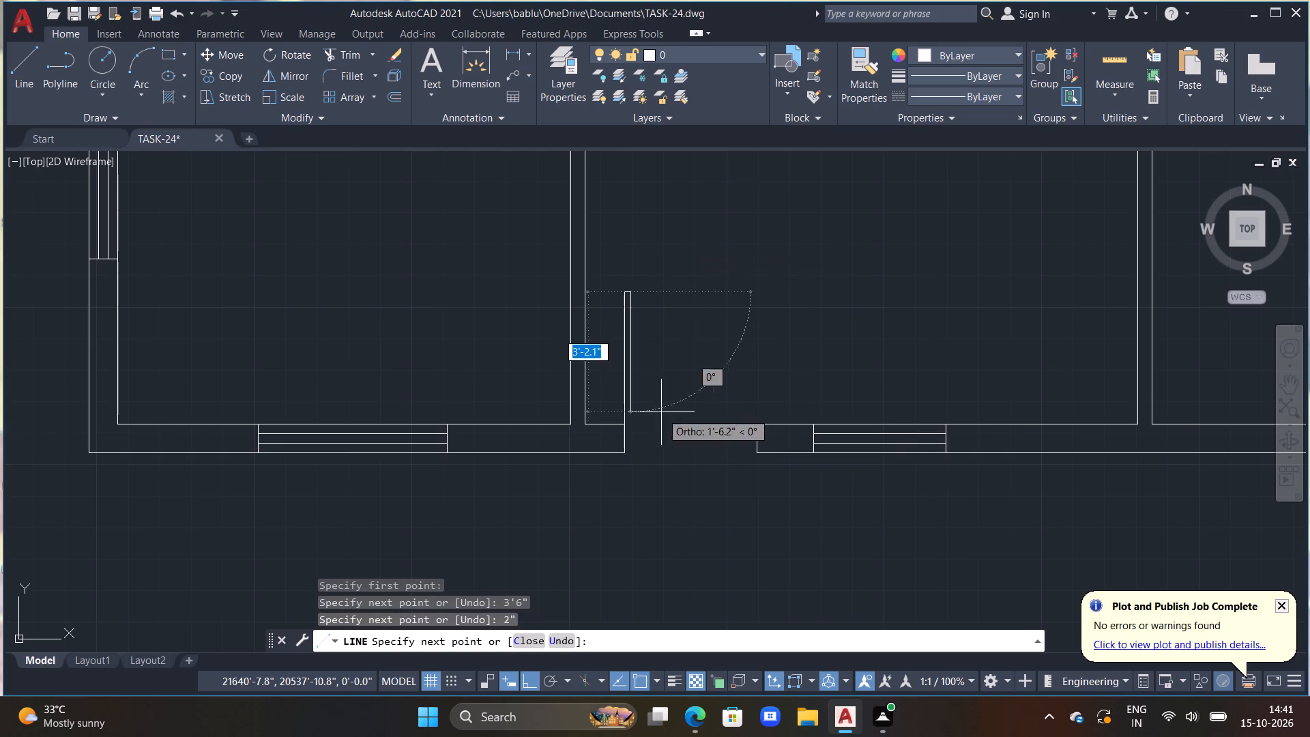
pyautogui.scroll(3, 625, 467)
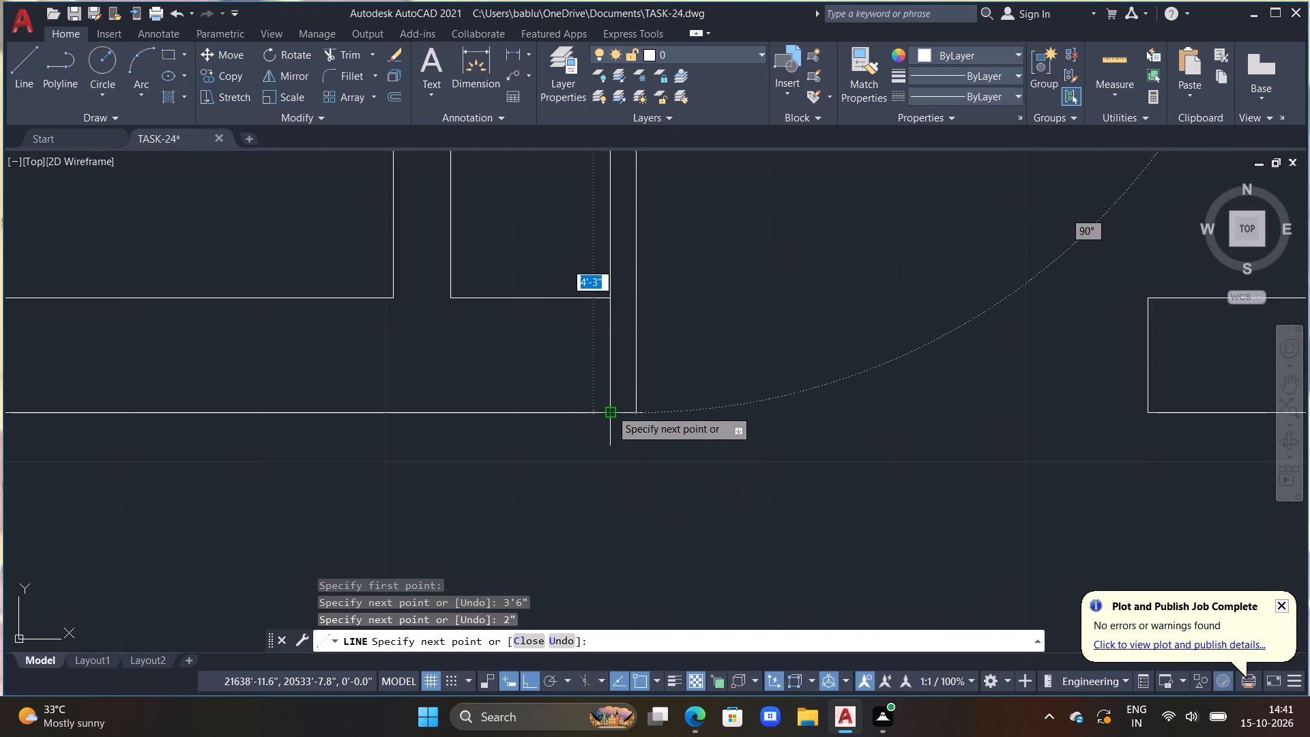
pyautogui.click(637, 414)
pyautogui.click(614, 410)
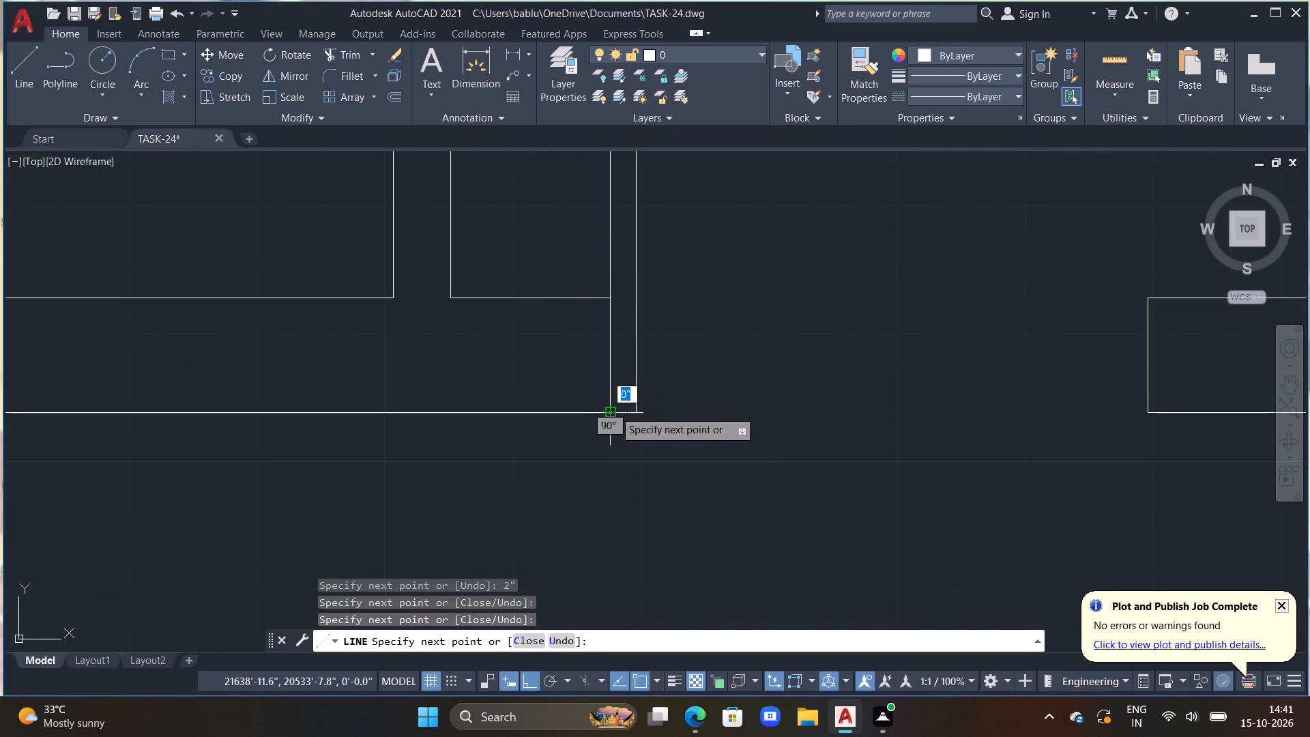
pyautogui.scroll(-5, 615, 411)
pyautogui.press('Escape')
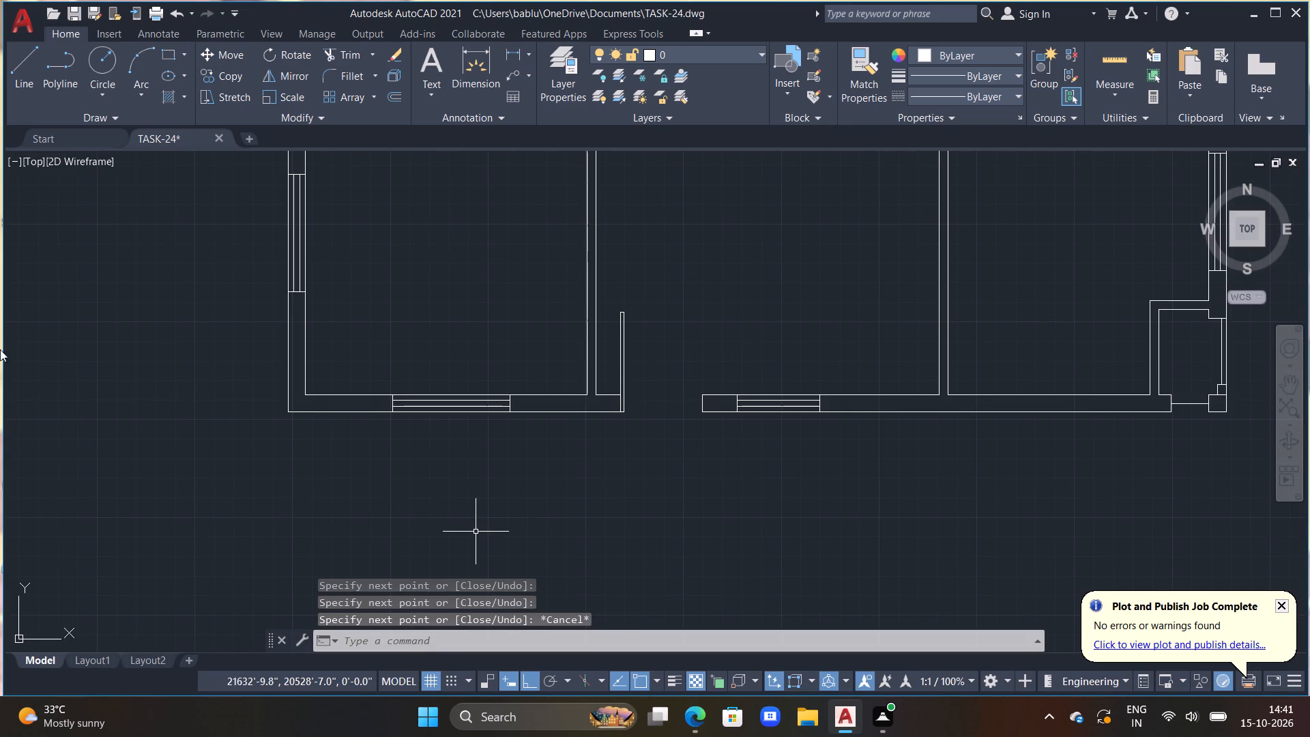
# Draw a three-point arc from the entrance door leaf's two top corners to the outer corner of the opening's right jamb.
pyautogui.click(145, 62)
pyautogui.scroll(2, 512, 263)
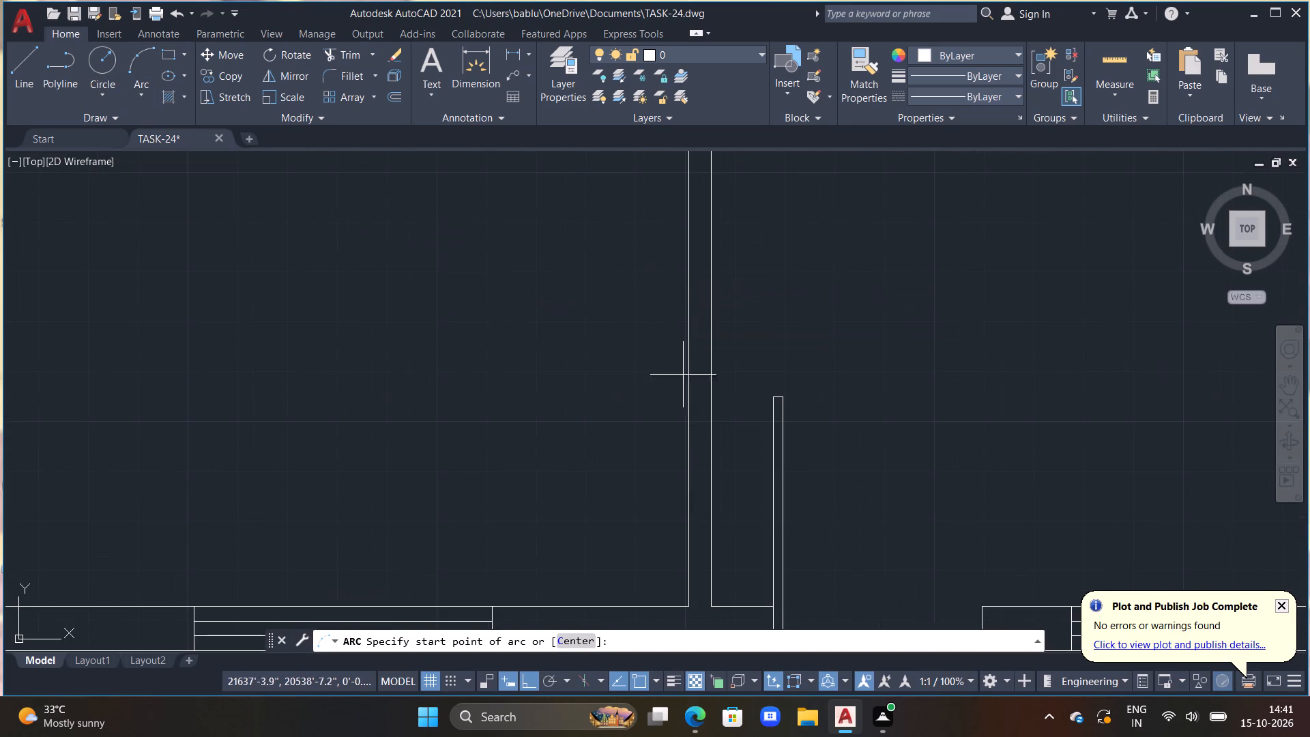
pyautogui.scroll(2, 815, 448)
pyautogui.click(706, 322)
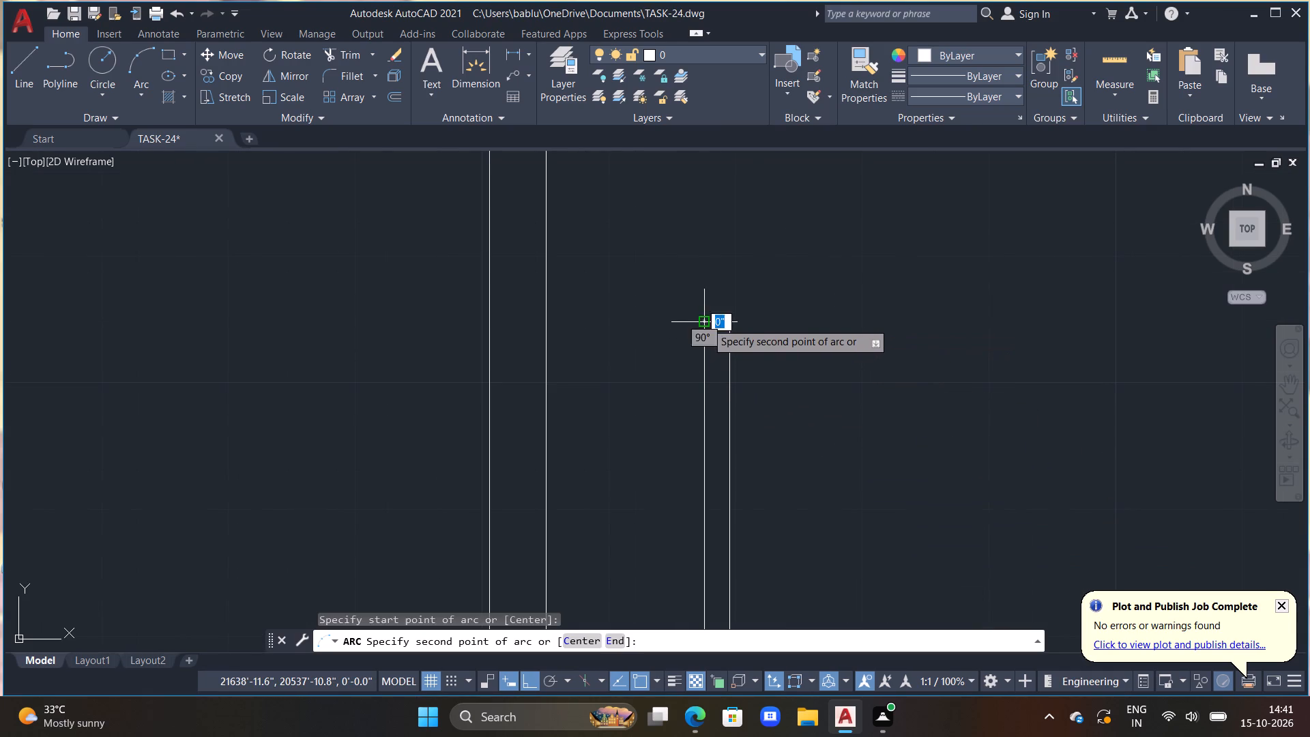
pyautogui.click(729, 323)
pyautogui.scroll(-4, 830, 347)
pyautogui.moveTo(845, 368); pyautogui.dragTo(723, 334, button='middle')
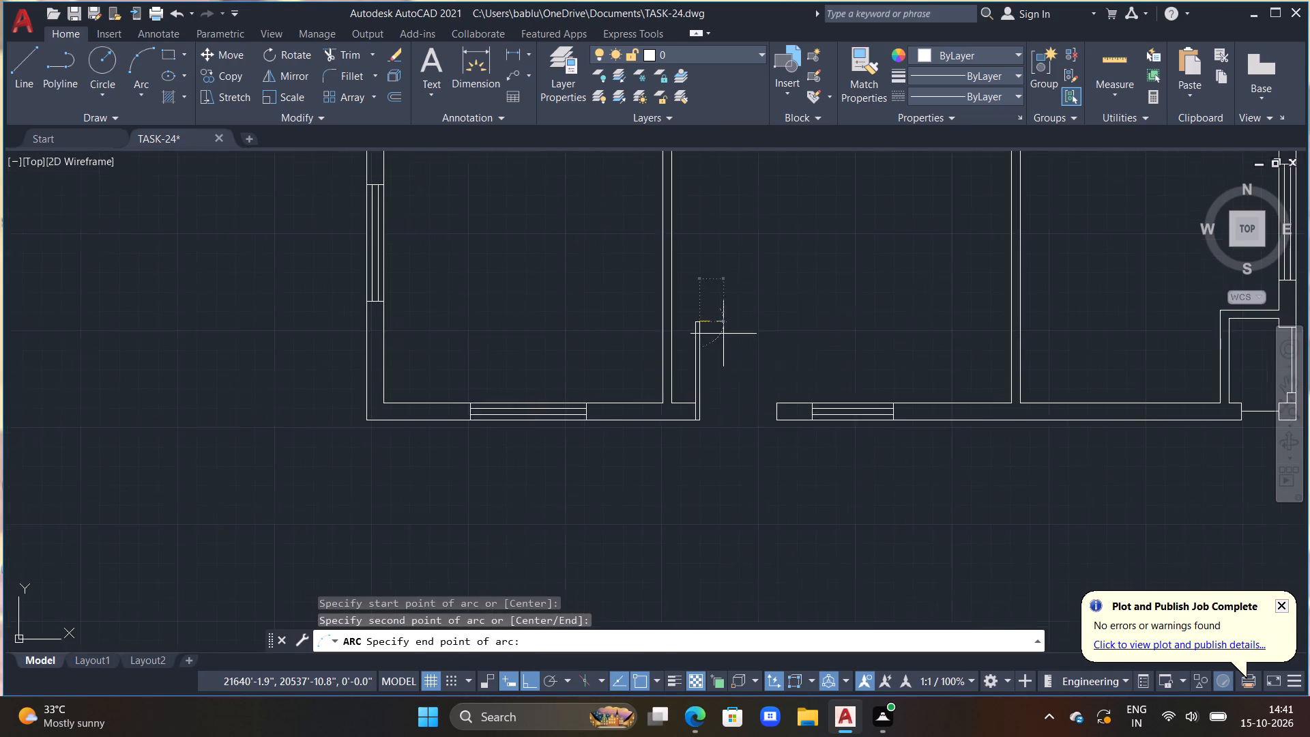
pyautogui.scroll(3, 776, 414)
pyautogui.click(772, 446)
pyautogui.scroll(-4, 769, 446)
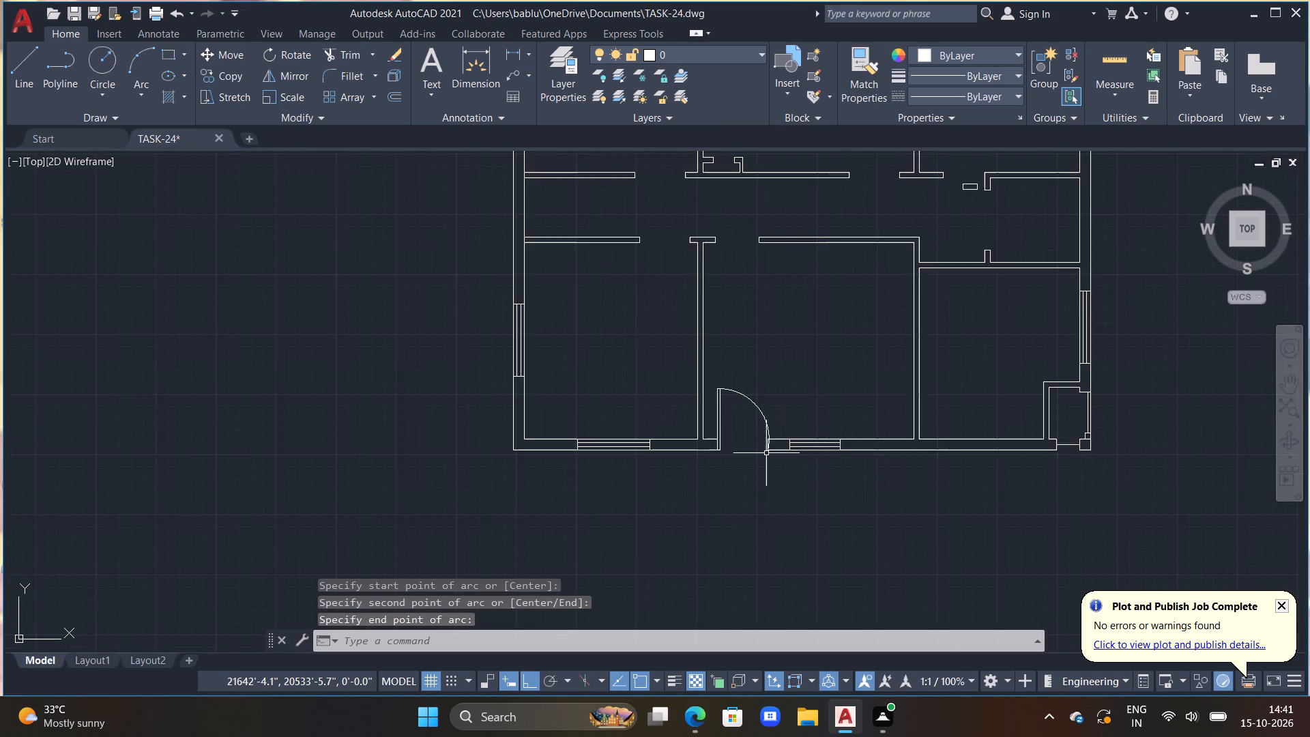
# Trim the right jamb line and the inner wall line's stub where the entrance door arc meets the wall.
pyautogui.scroll(2, 766, 452)
pyautogui.press('Escape')
pyautogui.write('R')
pyautogui.press('space')
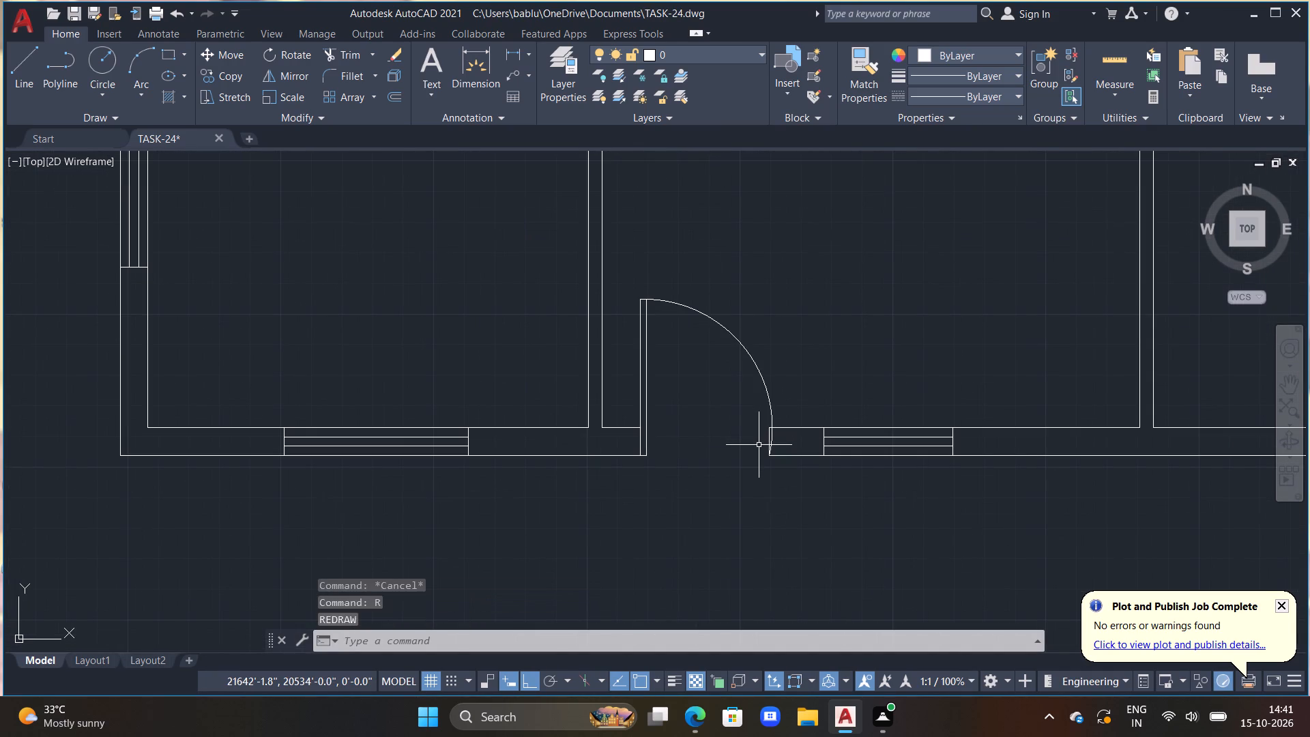
pyautogui.press('Escape')
pyautogui.press('Escape')
pyautogui.press('Escape')
pyautogui.write('TR')
pyautogui.press('space')
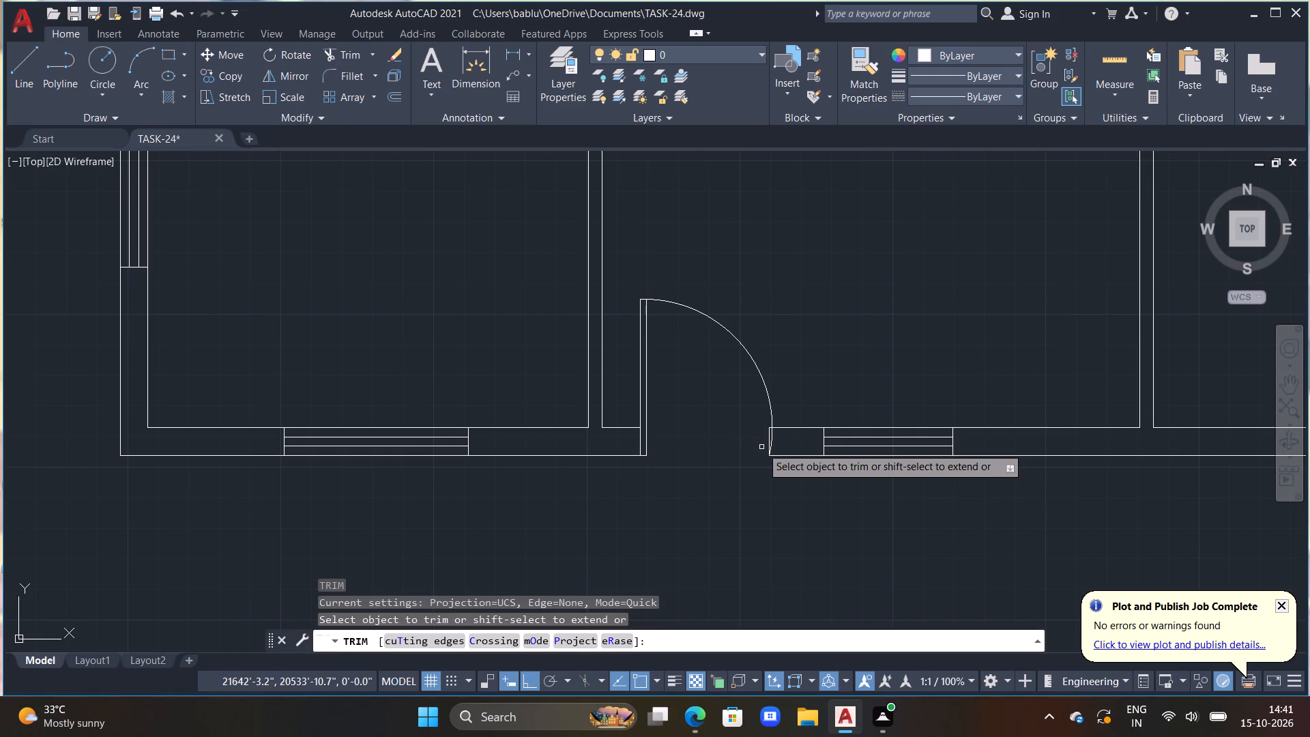
pyautogui.scroll(3, 765, 446)
pyautogui.moveTo(776, 427); pyautogui.dragTo(757, 448)
pyautogui.moveTo(781, 391); pyautogui.dragTo(780, 390)
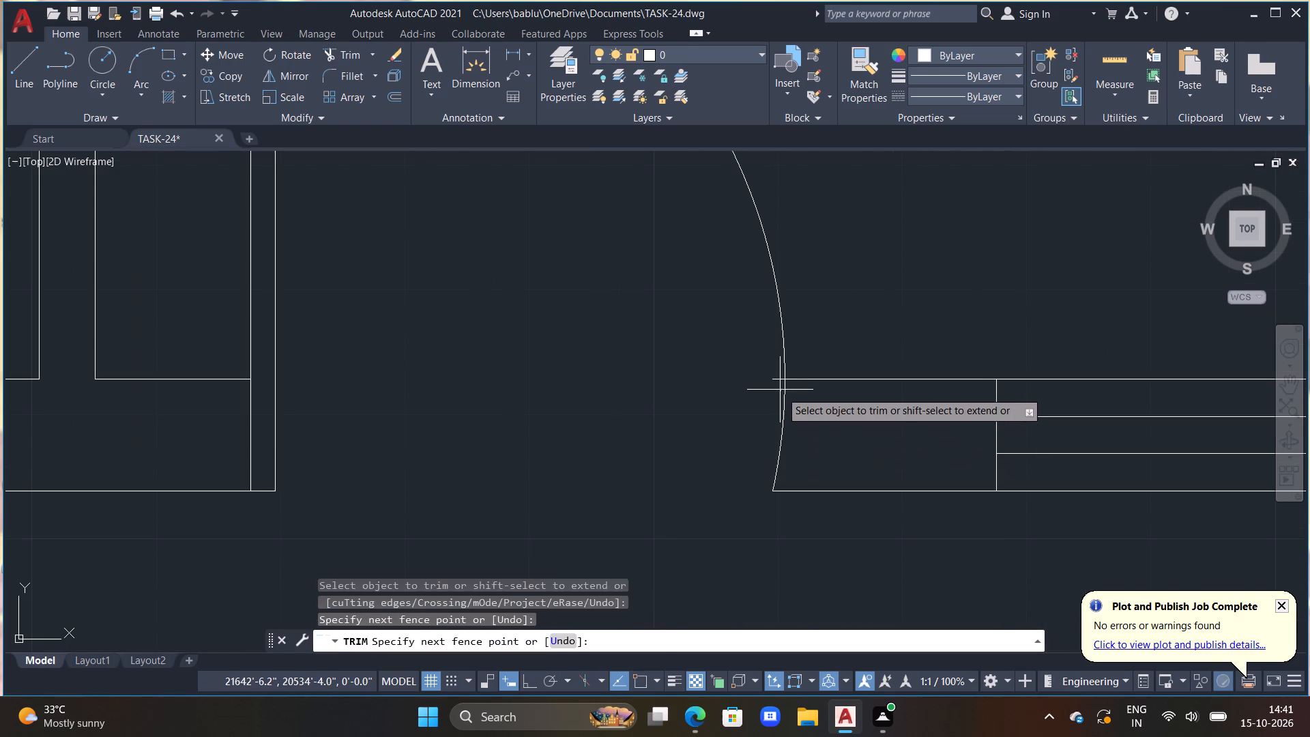
pyautogui.moveTo(780, 390); pyautogui.dragTo(774, 362)
pyautogui.scroll(-2, 729, 402)
pyautogui.press('Escape')
pyautogui.press('Escape')
pyautogui.press('Escape')
pyautogui.scroll(-2, 813, 491)
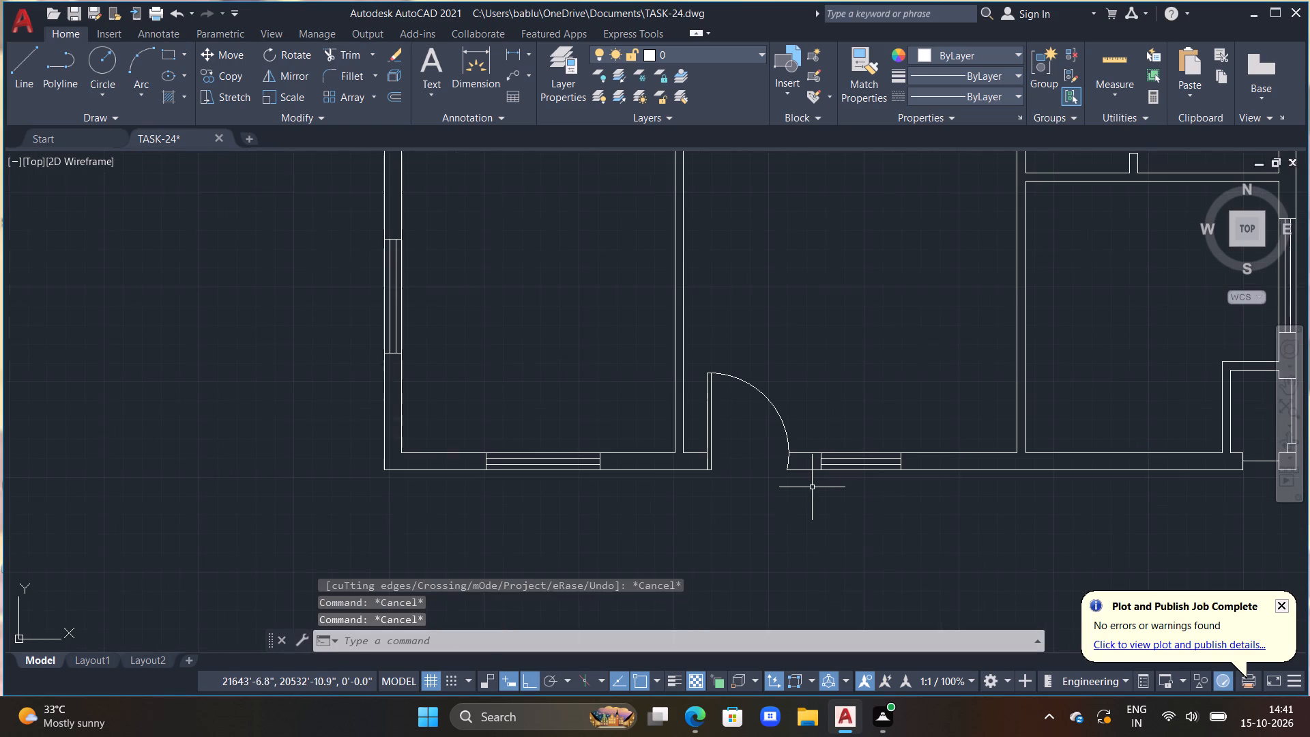
pyautogui.press('Escape')
pyautogui.press('Escape')
pyautogui.press('Escape')
pyautogui.scroll(-1, 760, 497)
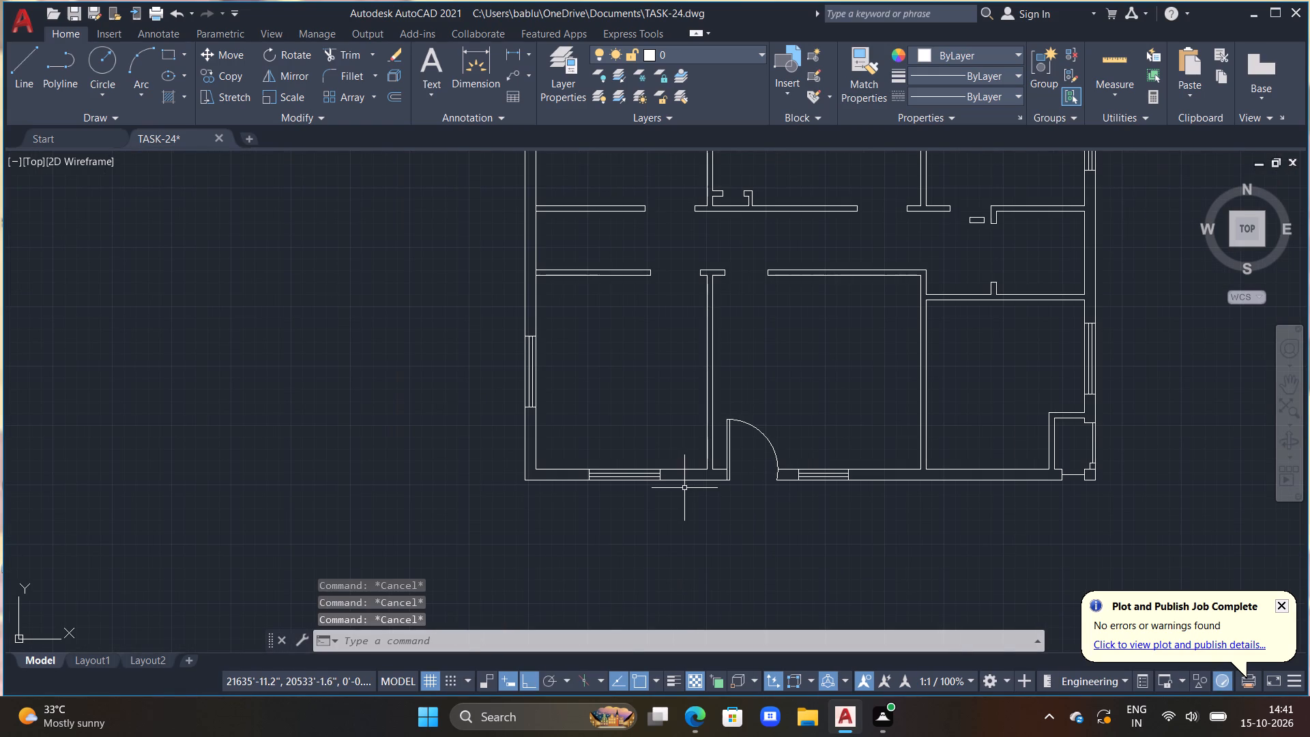
# Draw the lower-left room's door leaf at the opening's right jamb, 3'6" down from the corridor-side wall face, 2" thick, closed at that face.
pyautogui.moveTo(690, 489); pyautogui.dragTo(708, 546, button='middle')
pyautogui.moveTo(657, 400); pyautogui.dragTo(665, 444, button='middle')
pyautogui.write('L')
pyautogui.press('space')
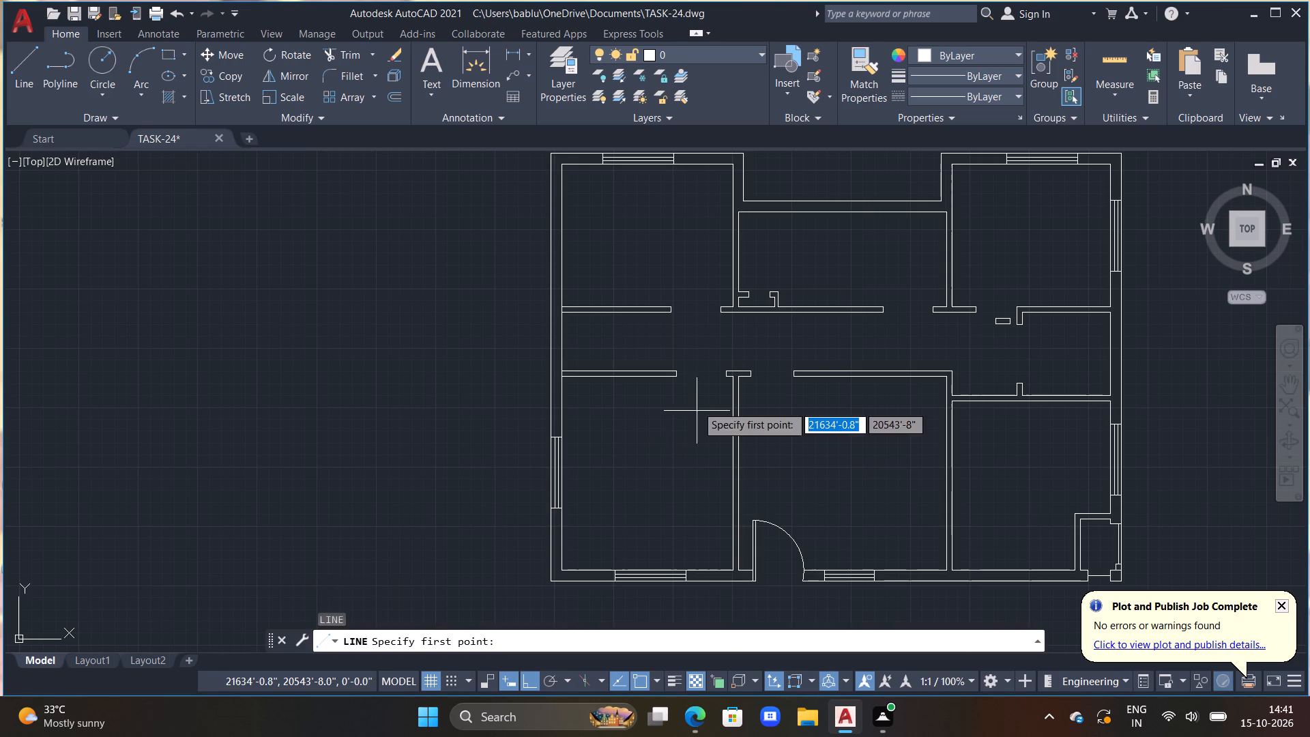
pyautogui.scroll(3, 688, 373)
pyautogui.click(829, 376)
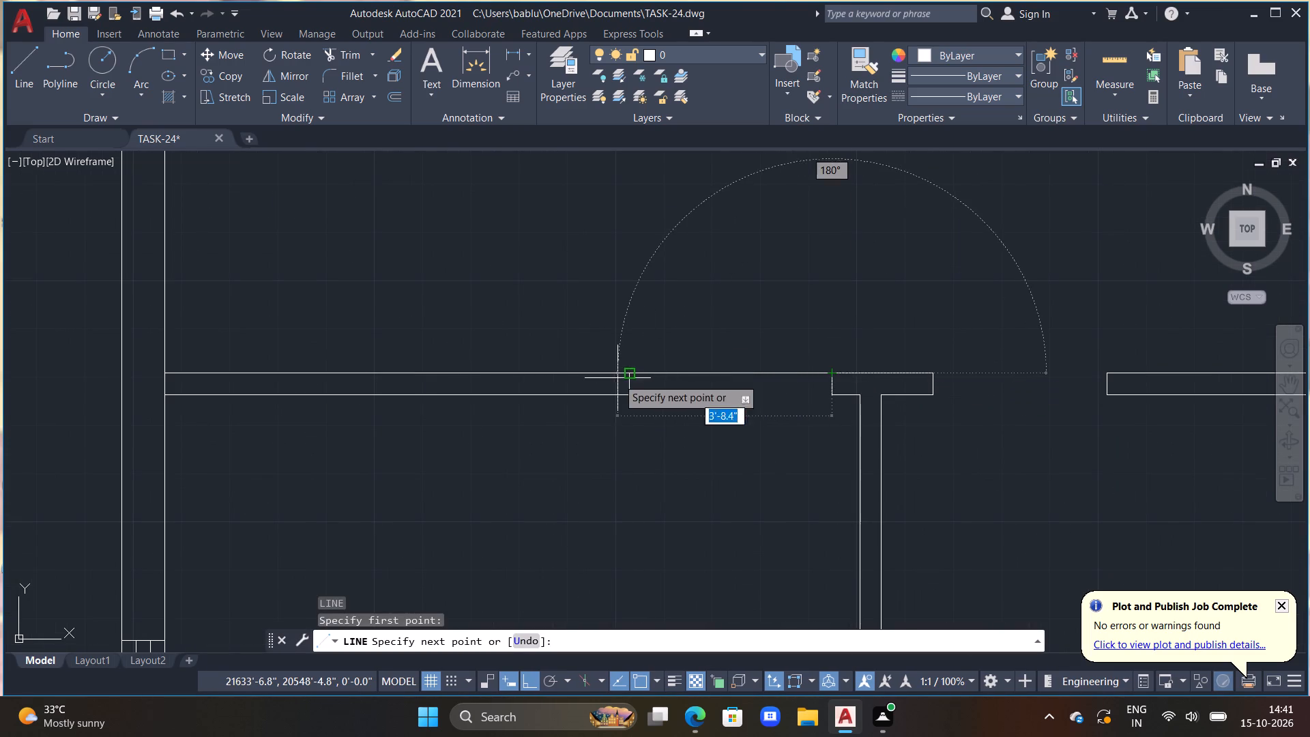
pyautogui.write('3\'6"')
pyautogui.press('Return')
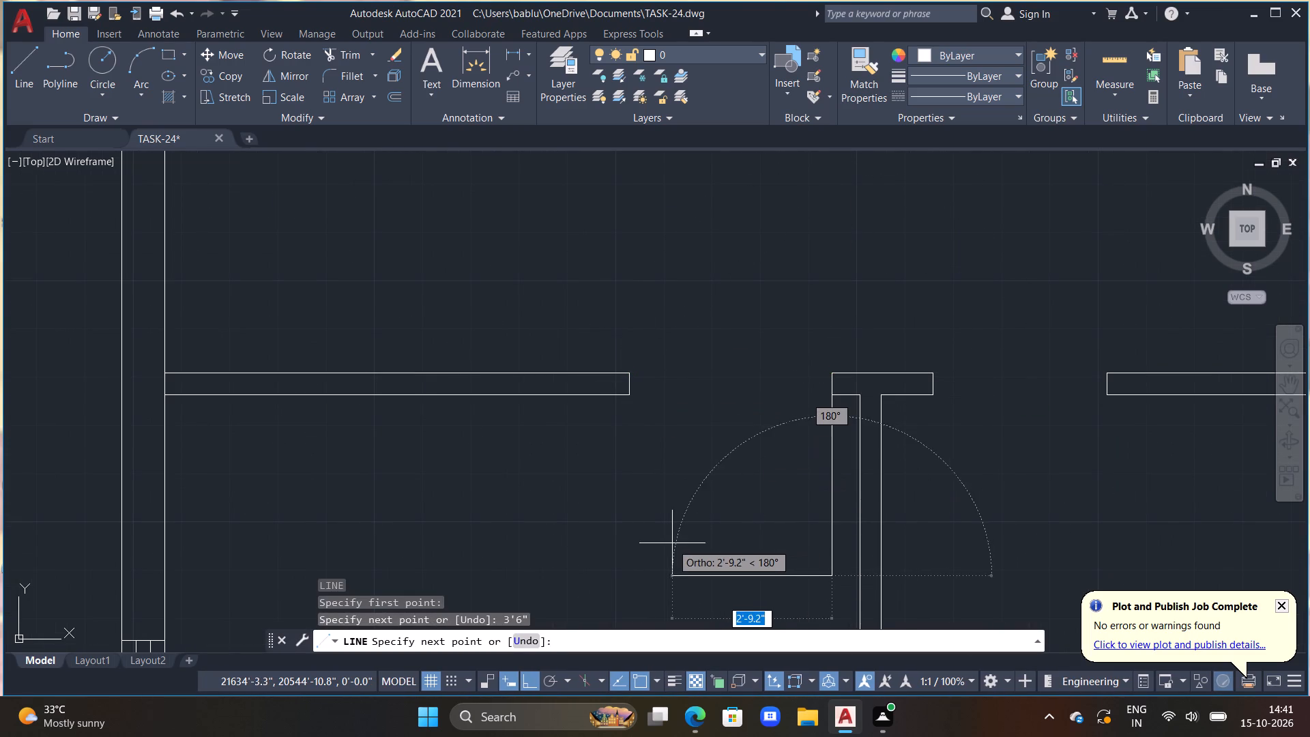
pyautogui.press('2')
pyautogui.hotkey('shift', '"')
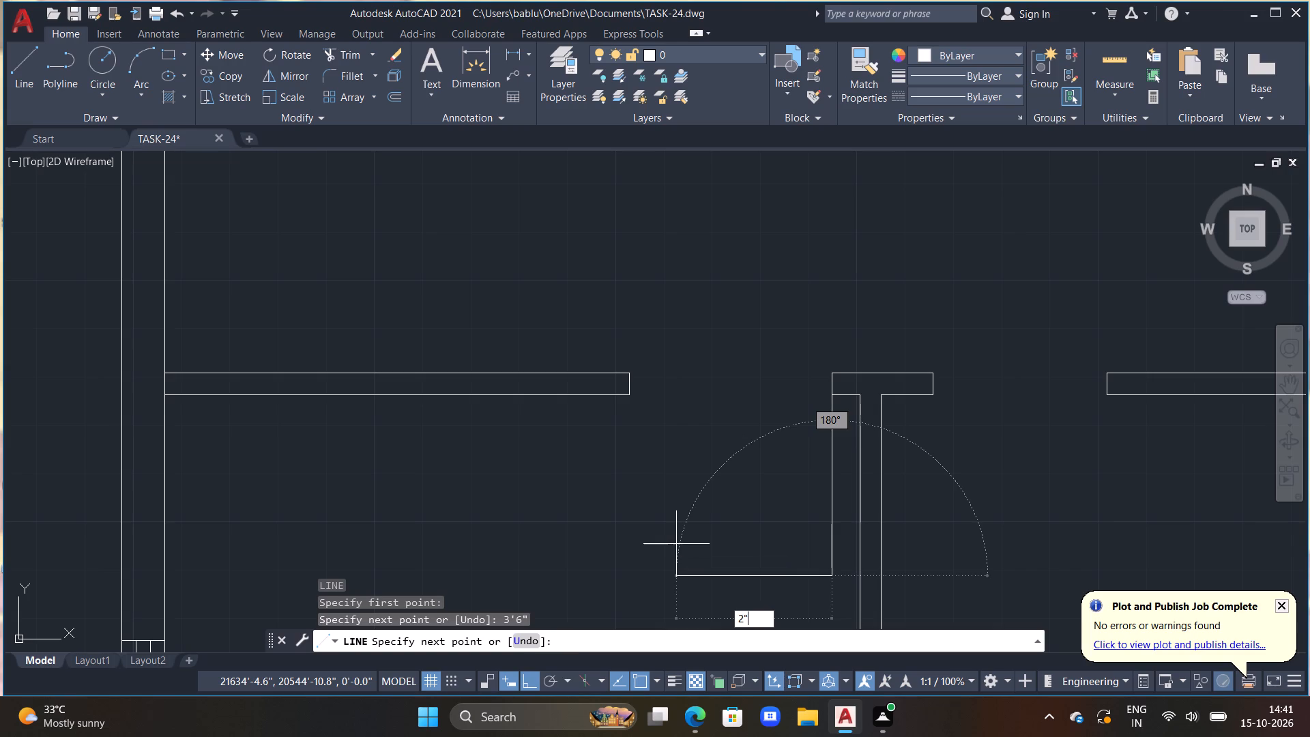
pyautogui.press('Return')
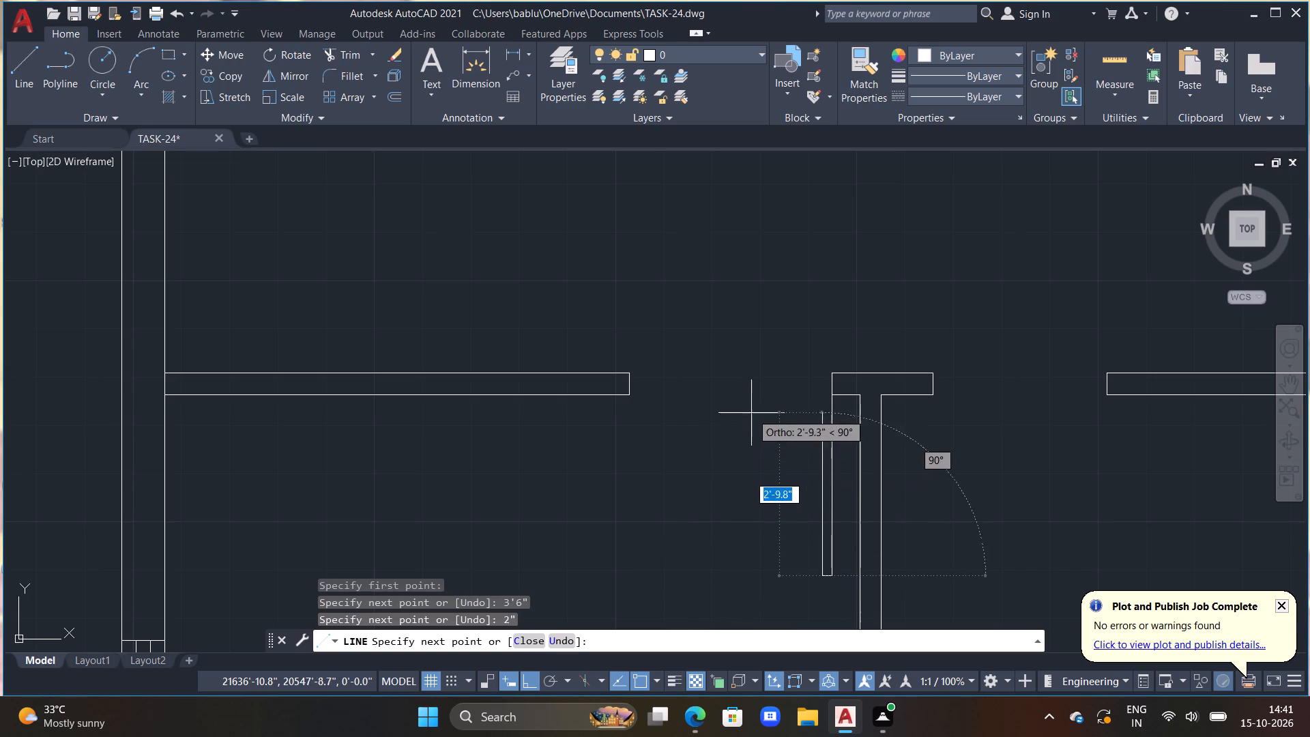
pyautogui.scroll(2, 753, 384)
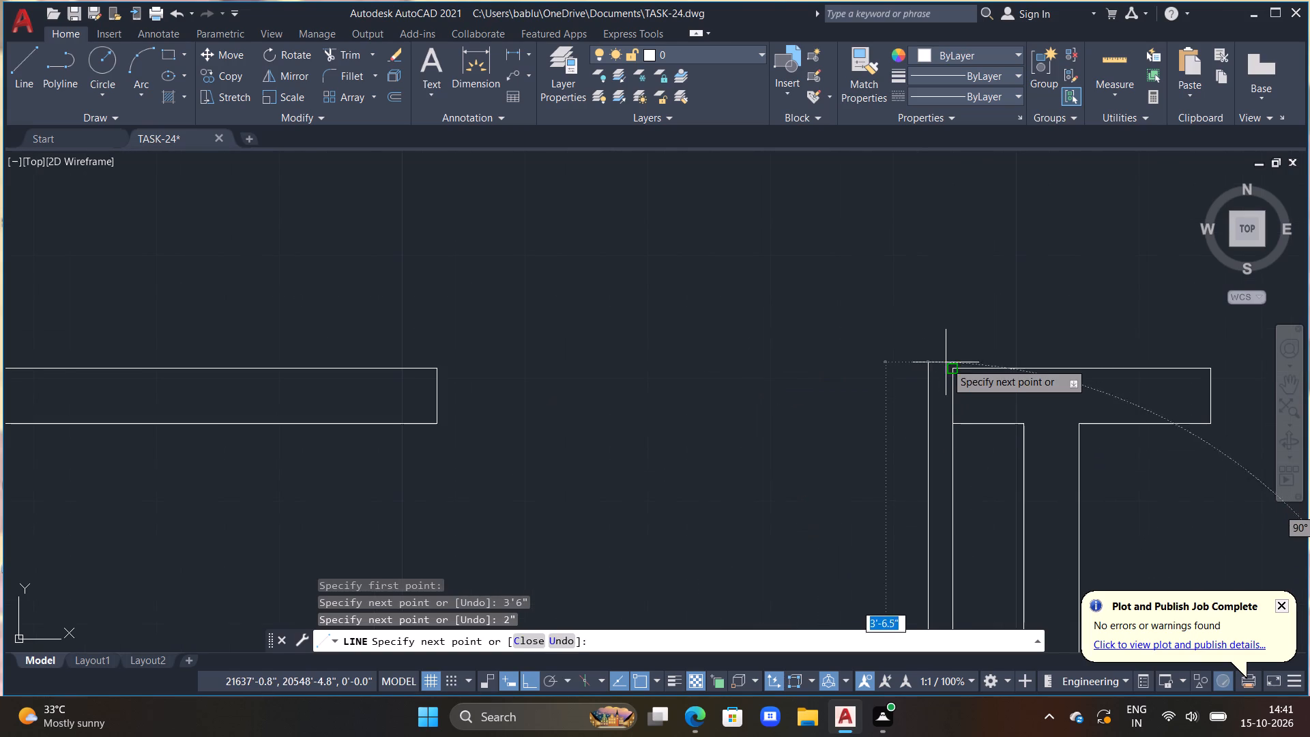
pyautogui.click(927, 367)
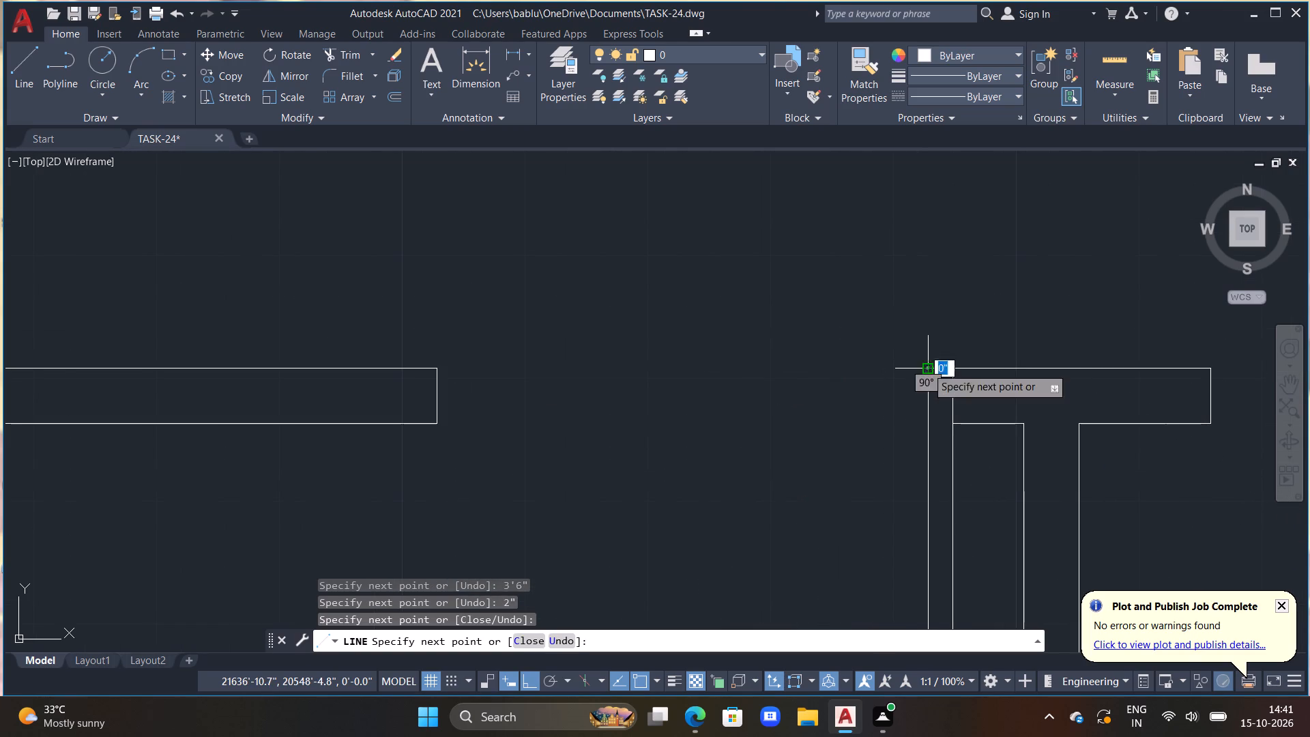
pyautogui.click(961, 367)
pyautogui.press('Escape')
# Draw a three-point arc from the lower-left room's door leaf's two bottom corners to the corridor-side corner of the opening's left jamb.
pyautogui.scroll(-2, 958, 370)
pyautogui.moveTo(901, 500); pyautogui.dragTo(834, 340, button='middle')
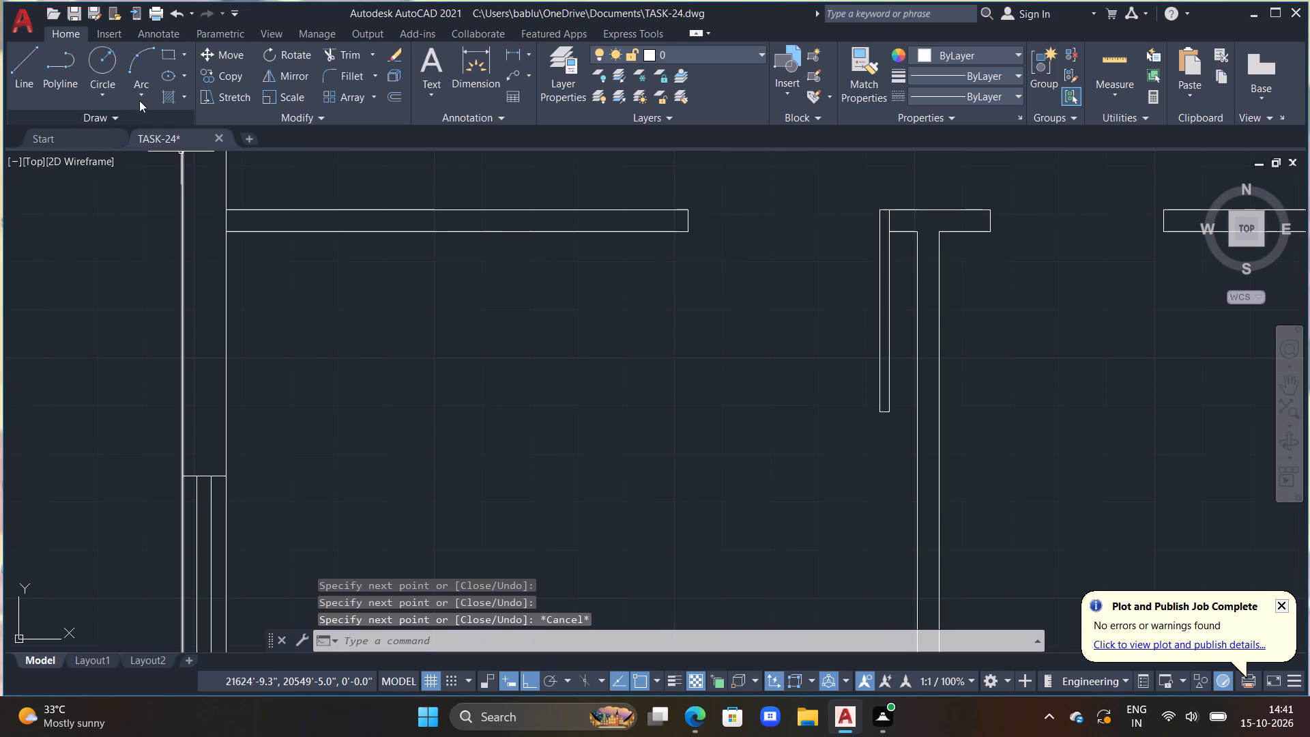
pyautogui.click(136, 85)
pyautogui.scroll(1, 939, 445)
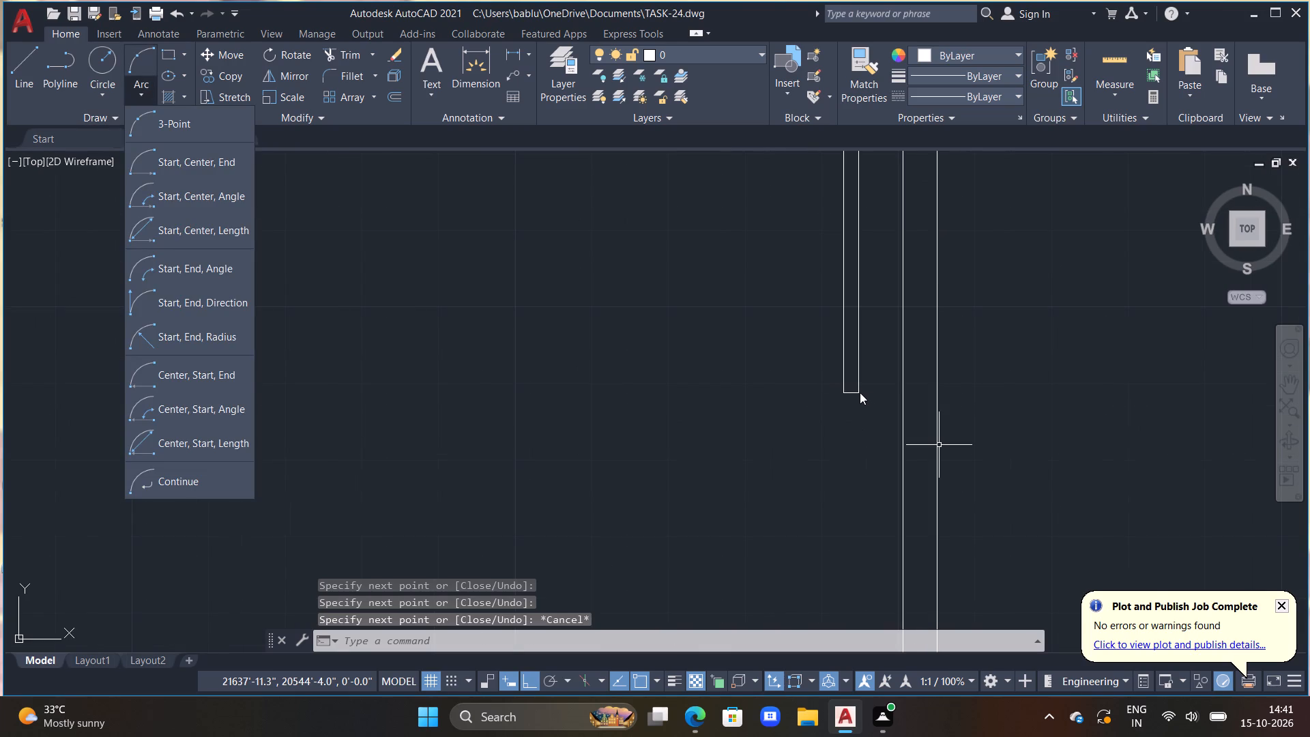
pyautogui.press('Escape')
pyautogui.click(139, 44)
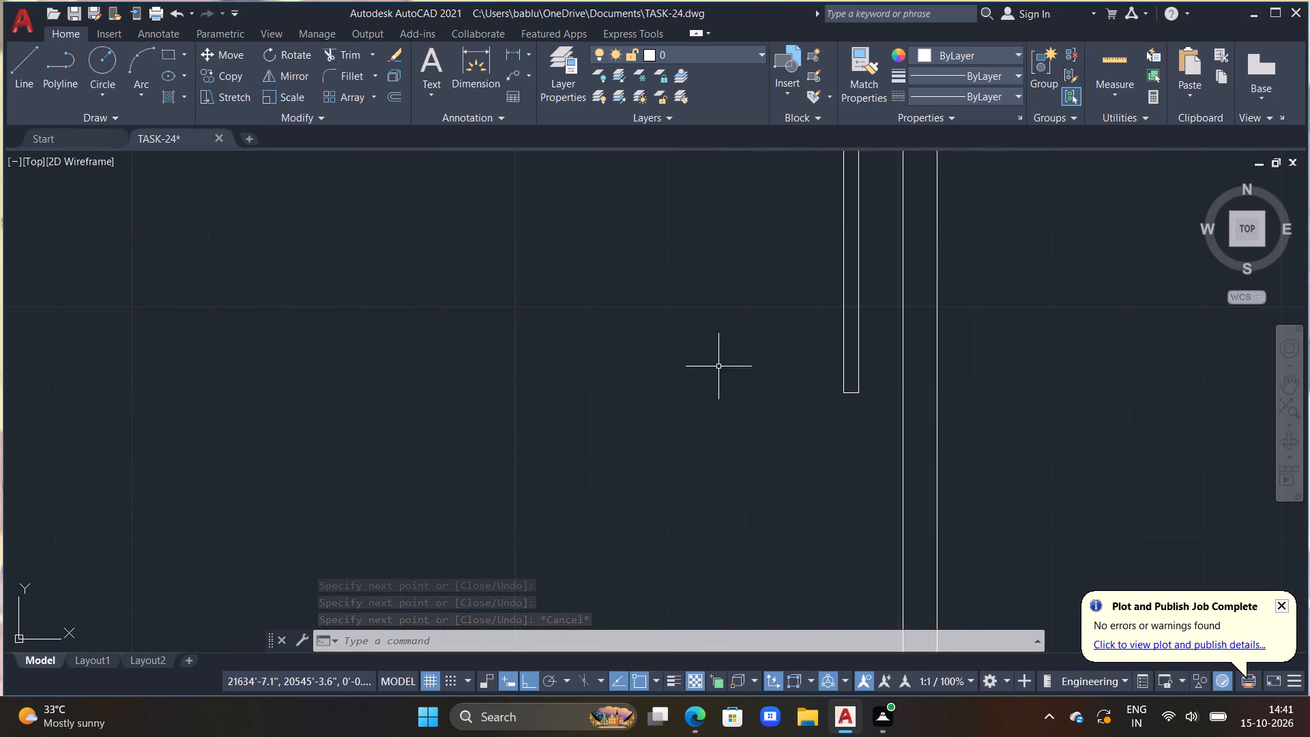
pyautogui.doubleClick(126, 61)
pyautogui.click(863, 394)
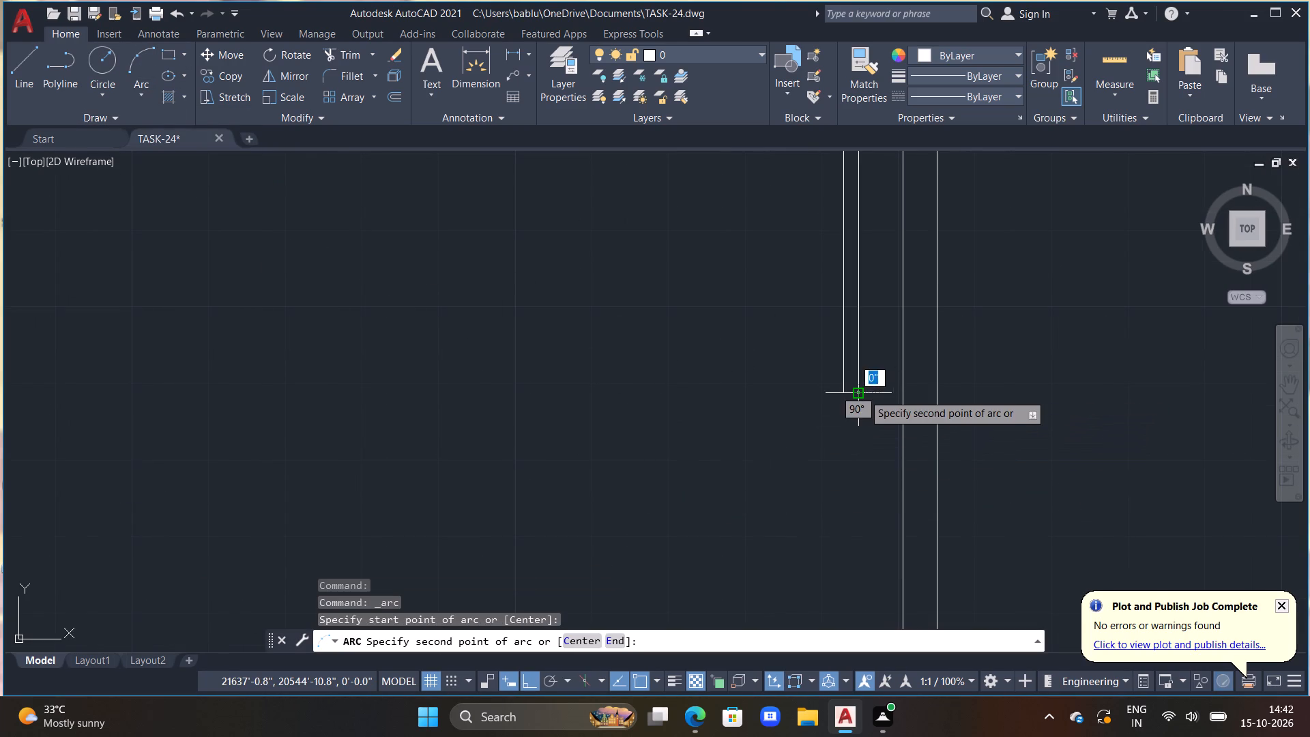
pyautogui.click(839, 393)
pyautogui.scroll(-2, 785, 397)
pyautogui.moveTo(751, 396); pyautogui.dragTo(761, 425, button='middle')
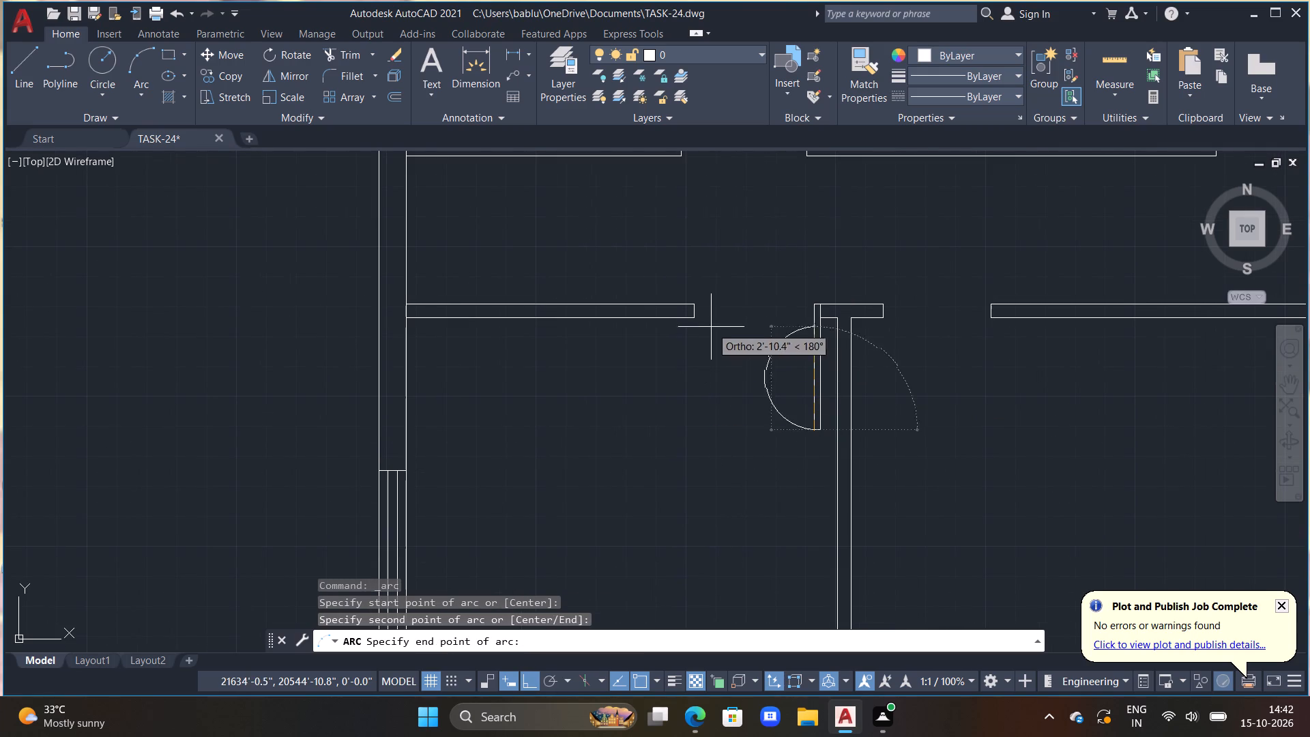
pyautogui.click(687, 301)
pyautogui.press('Escape')
# Draw the upper-left room's door leaf at the opening's right jamb, 3'6" up from the room-side wall face, 2" thick, closed at the corridor face.
pyautogui.scroll(-1, 894, 487)
pyautogui.scroll(-1, 950, 490)
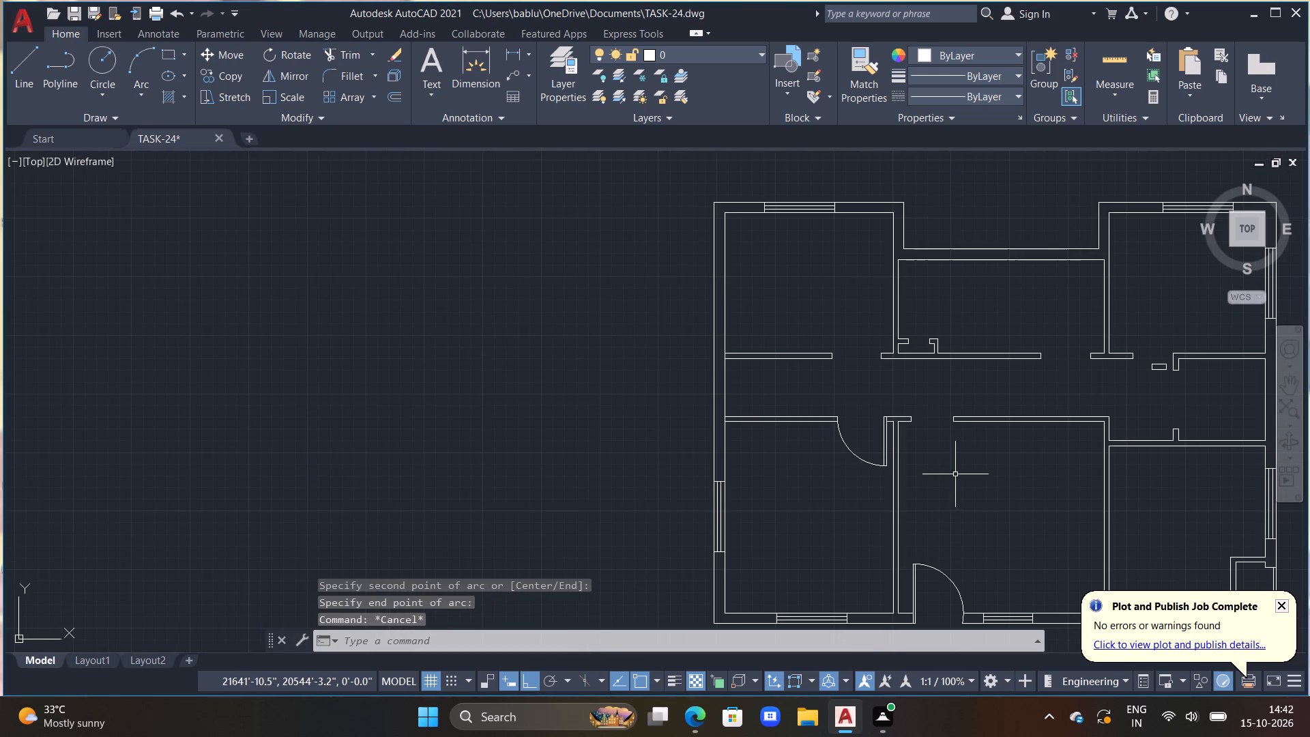
pyautogui.scroll(-1, 960, 452)
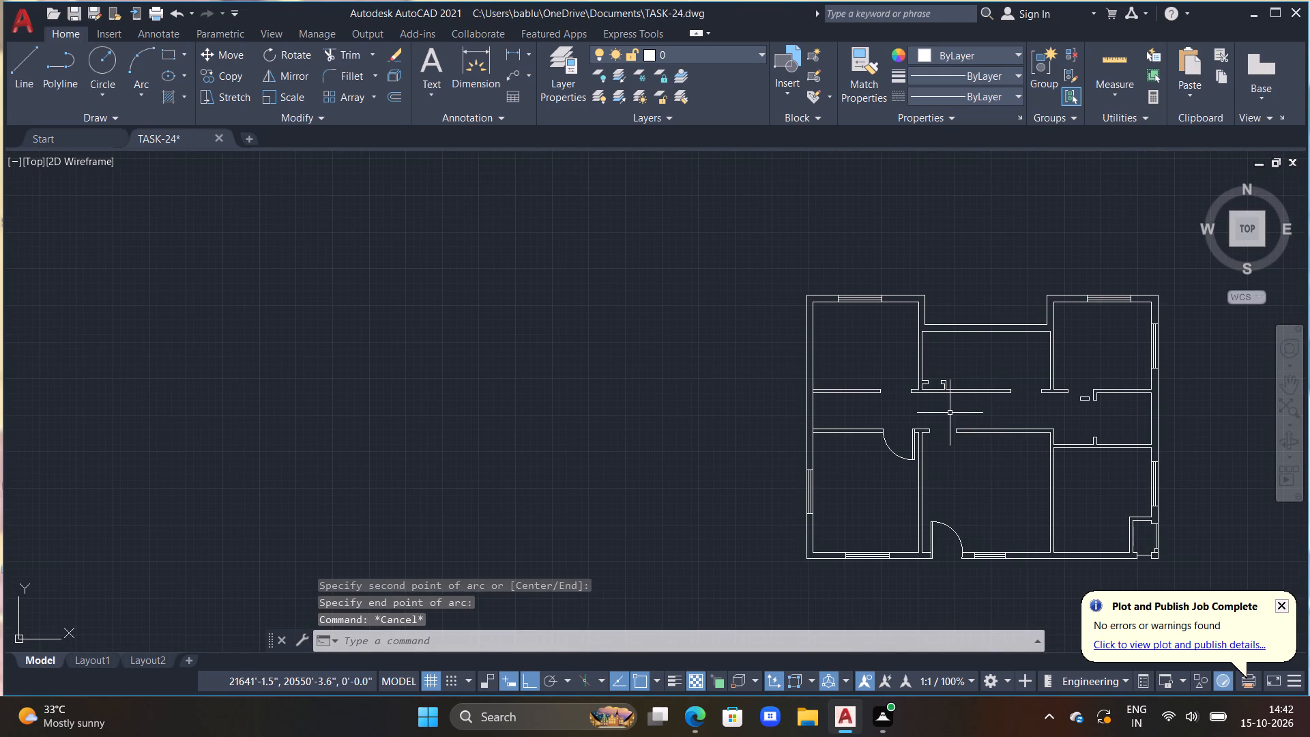
pyautogui.scroll(2, 926, 400)
pyautogui.write('L')
pyautogui.press('space')
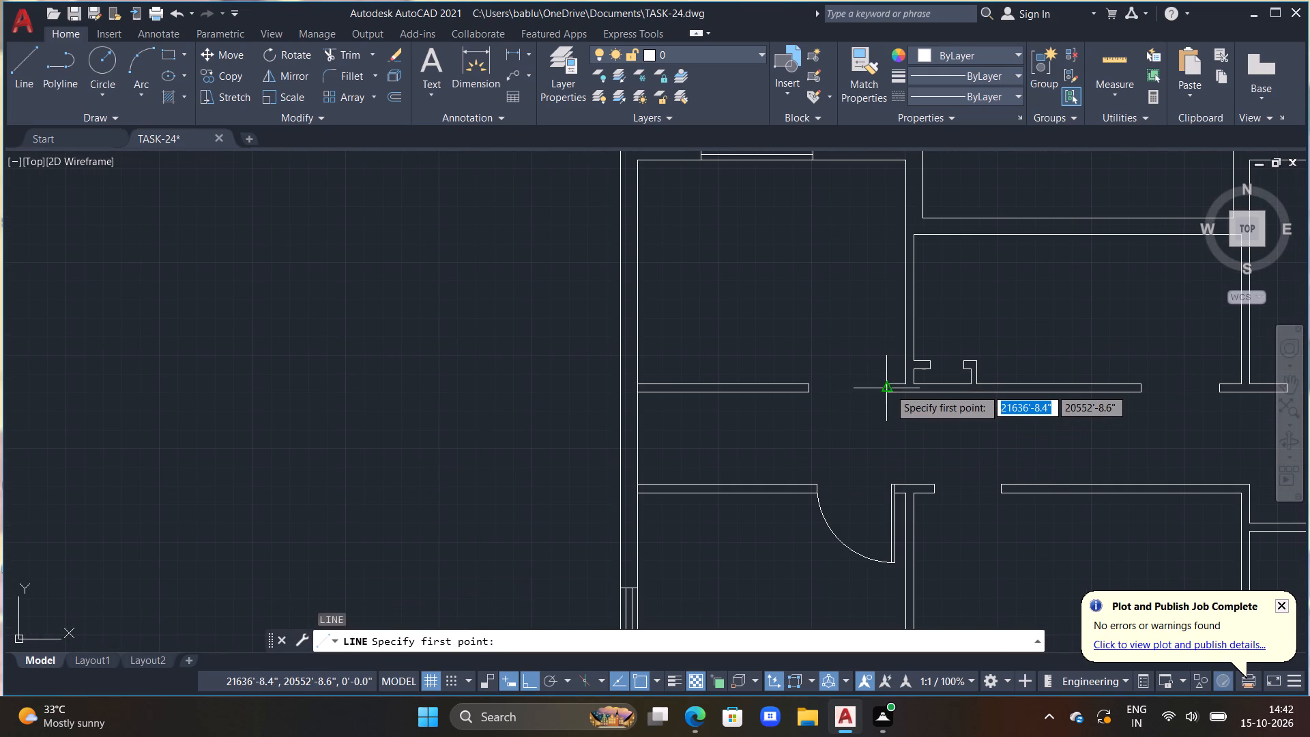
pyautogui.click(885, 382)
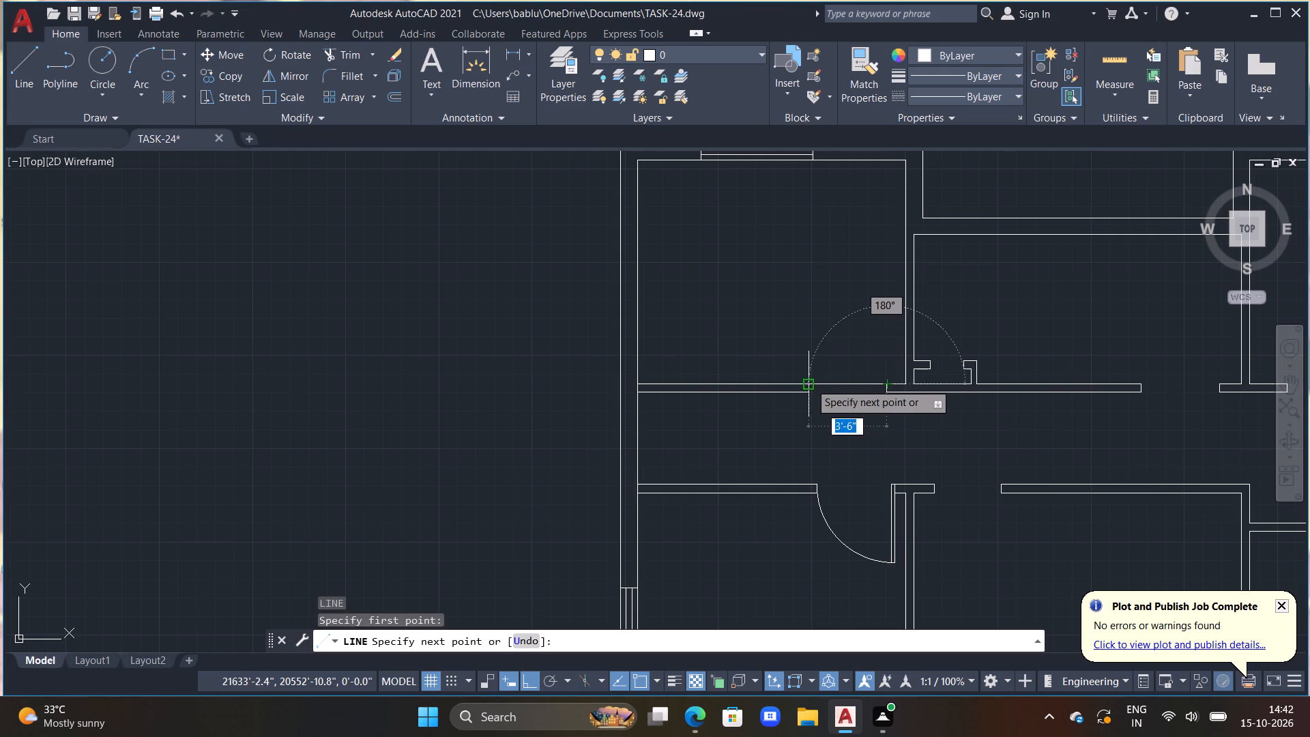
pyautogui.write('3\'6"')
pyautogui.press('Return')
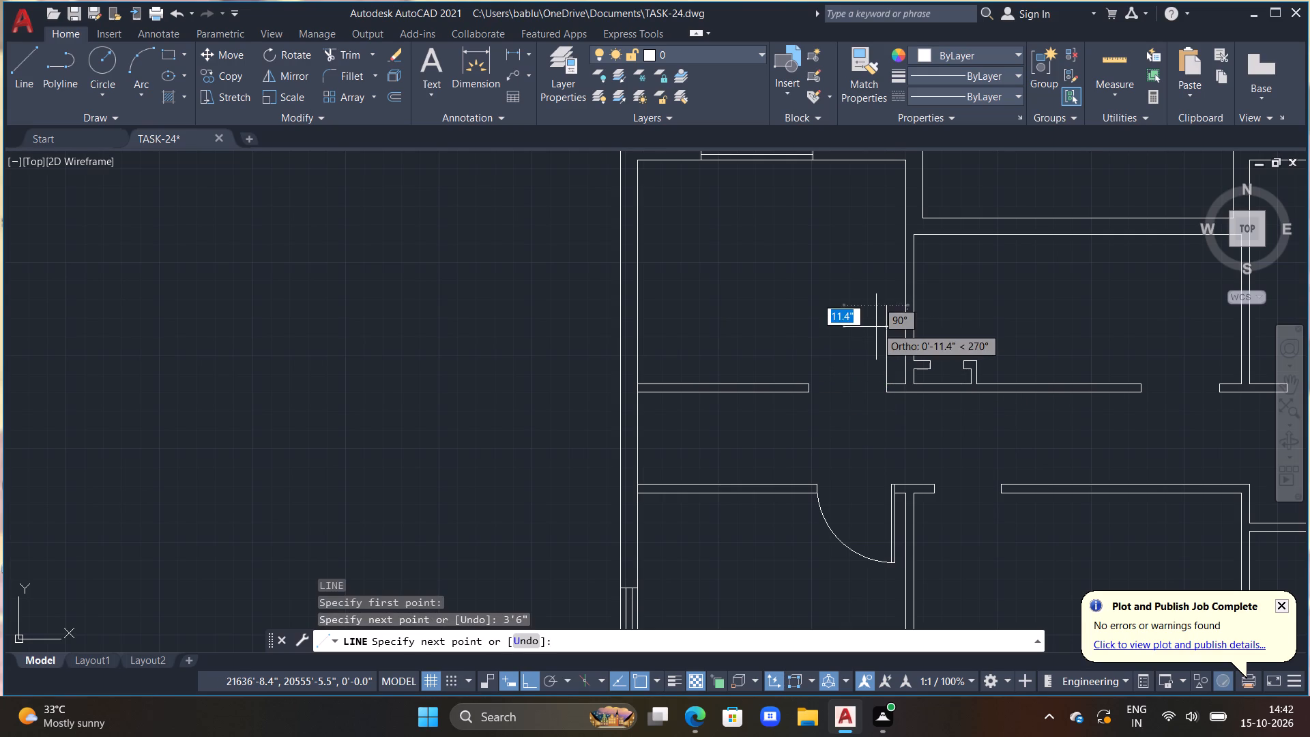
pyautogui.write('2"')
pyautogui.press('Return')
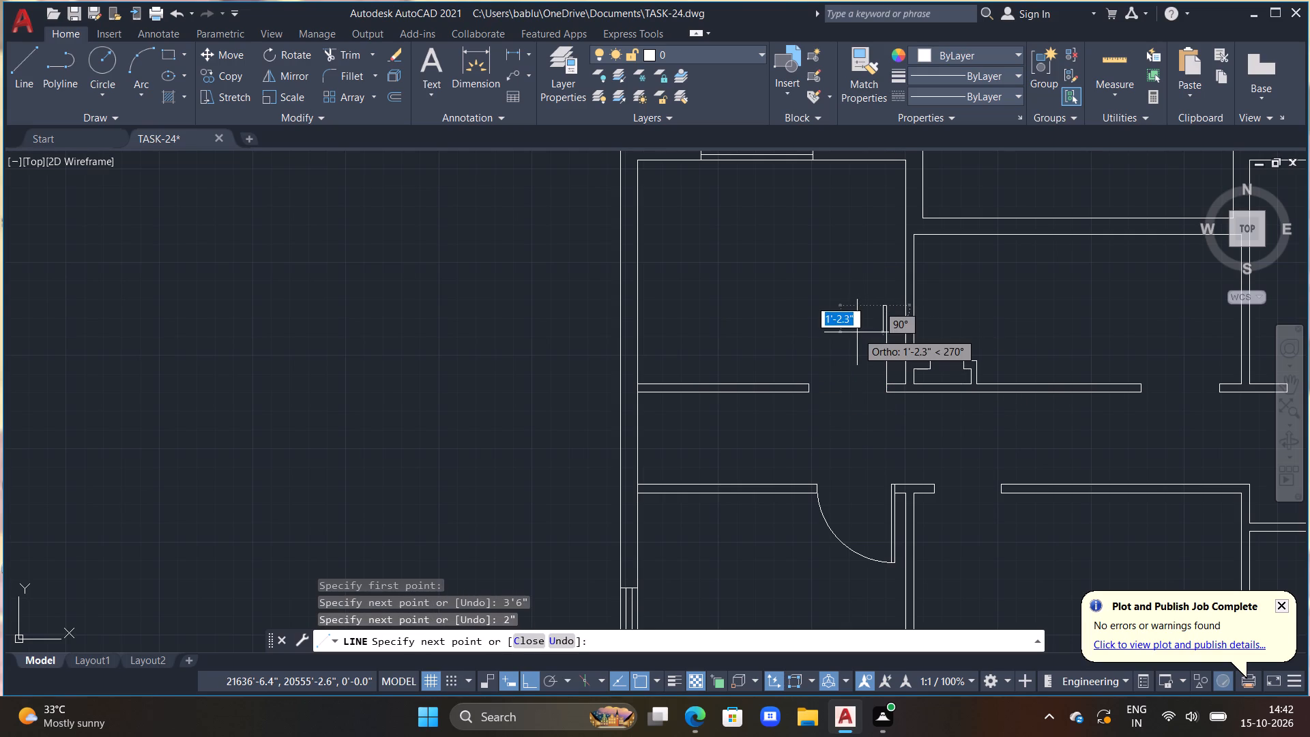
pyautogui.scroll(3, 867, 409)
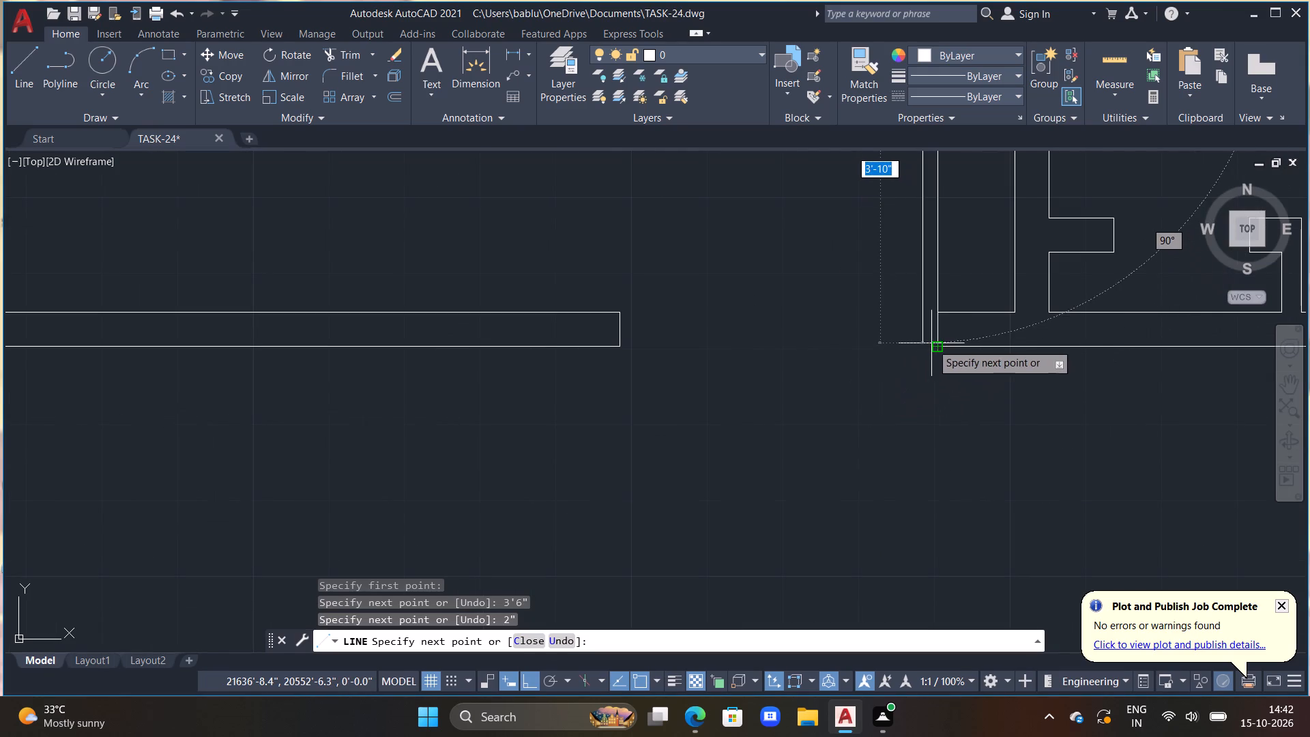
pyautogui.click(920, 347)
pyautogui.click(931, 345)
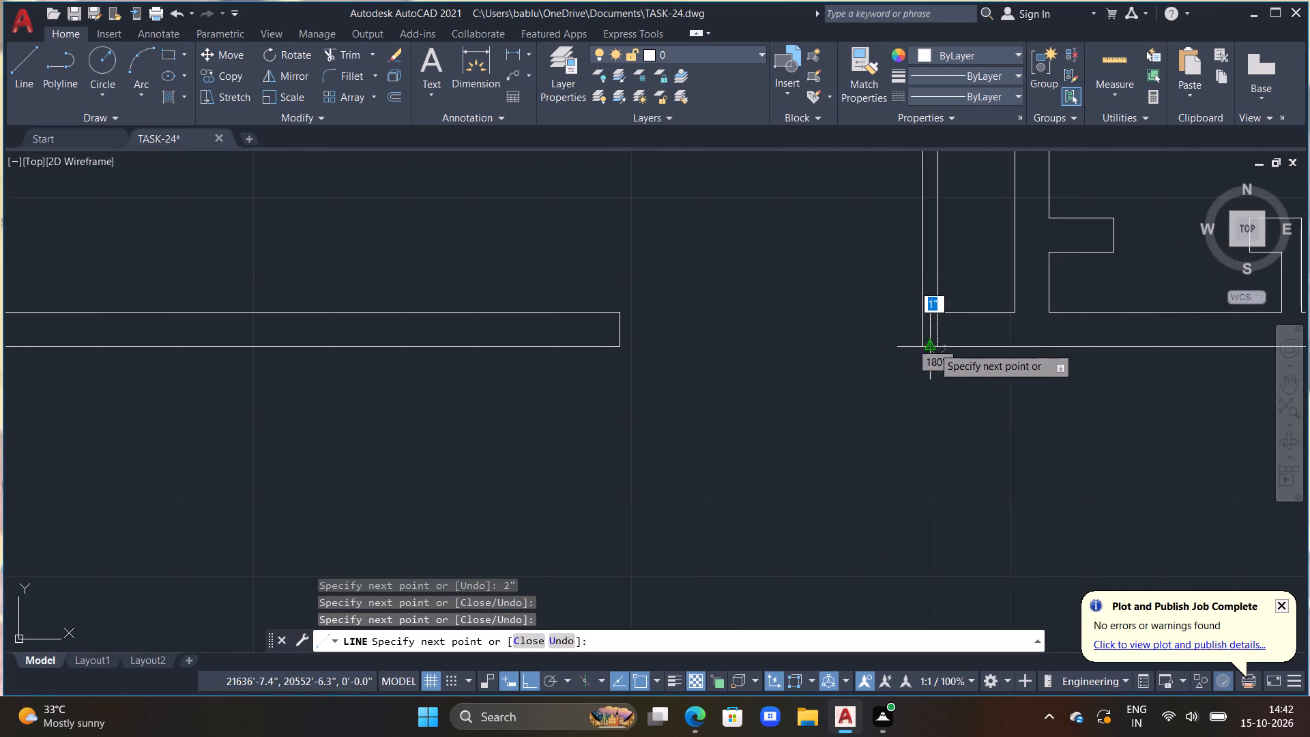
pyautogui.press('Escape')
# Draw a three-point arc from the upper-left room's door leaf's two top corners to the corridor-side corner of the opening's left jamb.
pyautogui.scroll(-4, 929, 357)
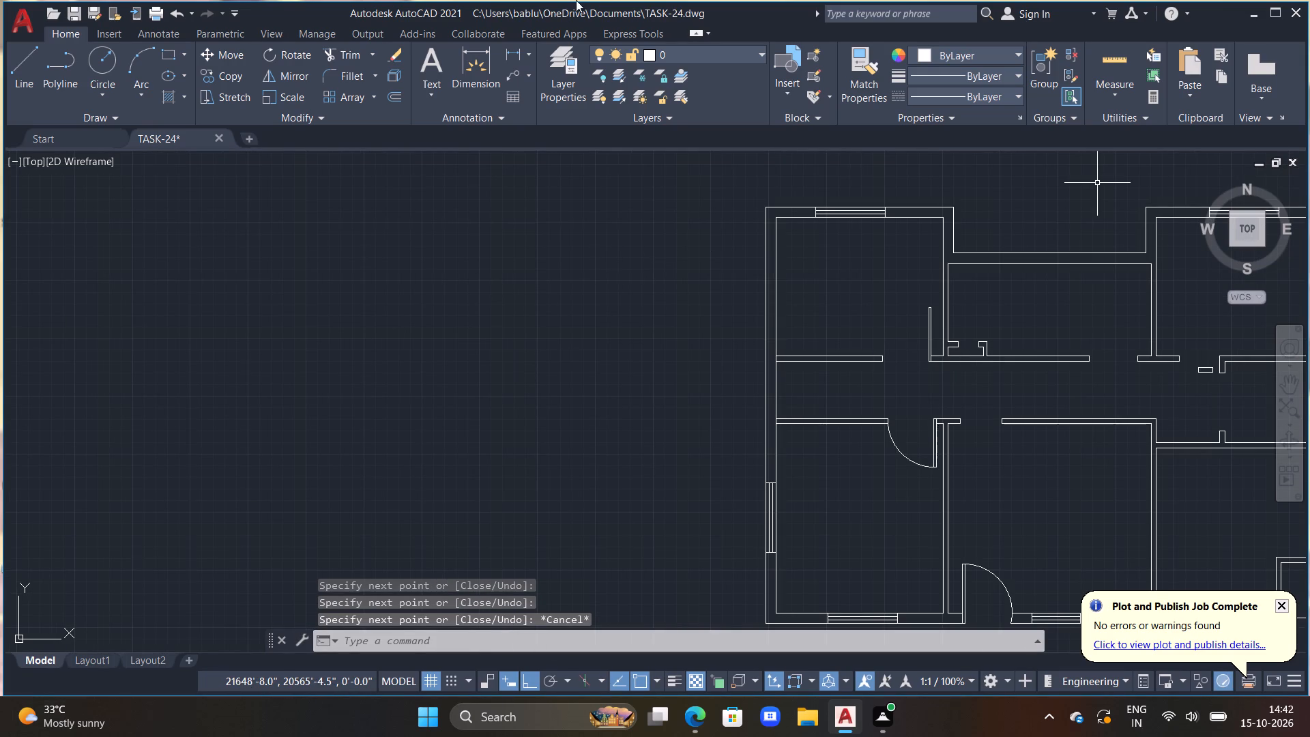
pyautogui.click(130, 57)
pyautogui.scroll(3, 923, 284)
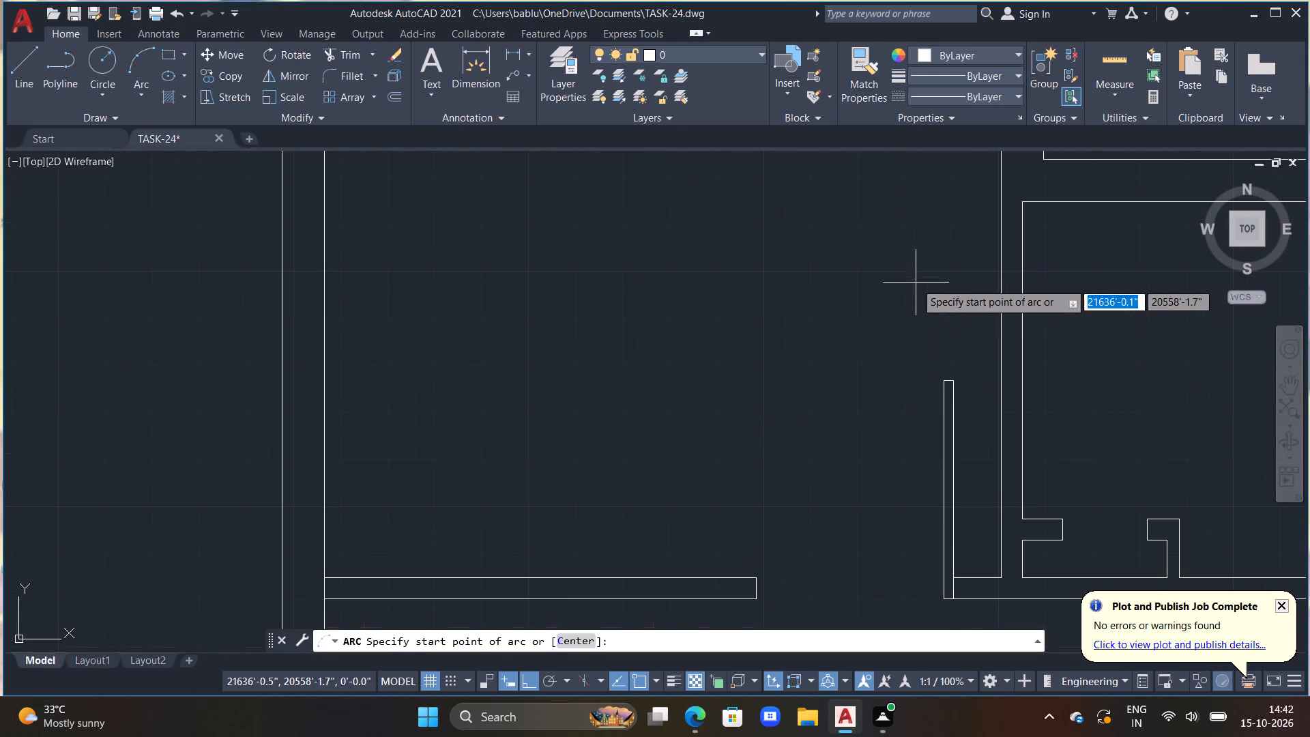
pyautogui.click(956, 382)
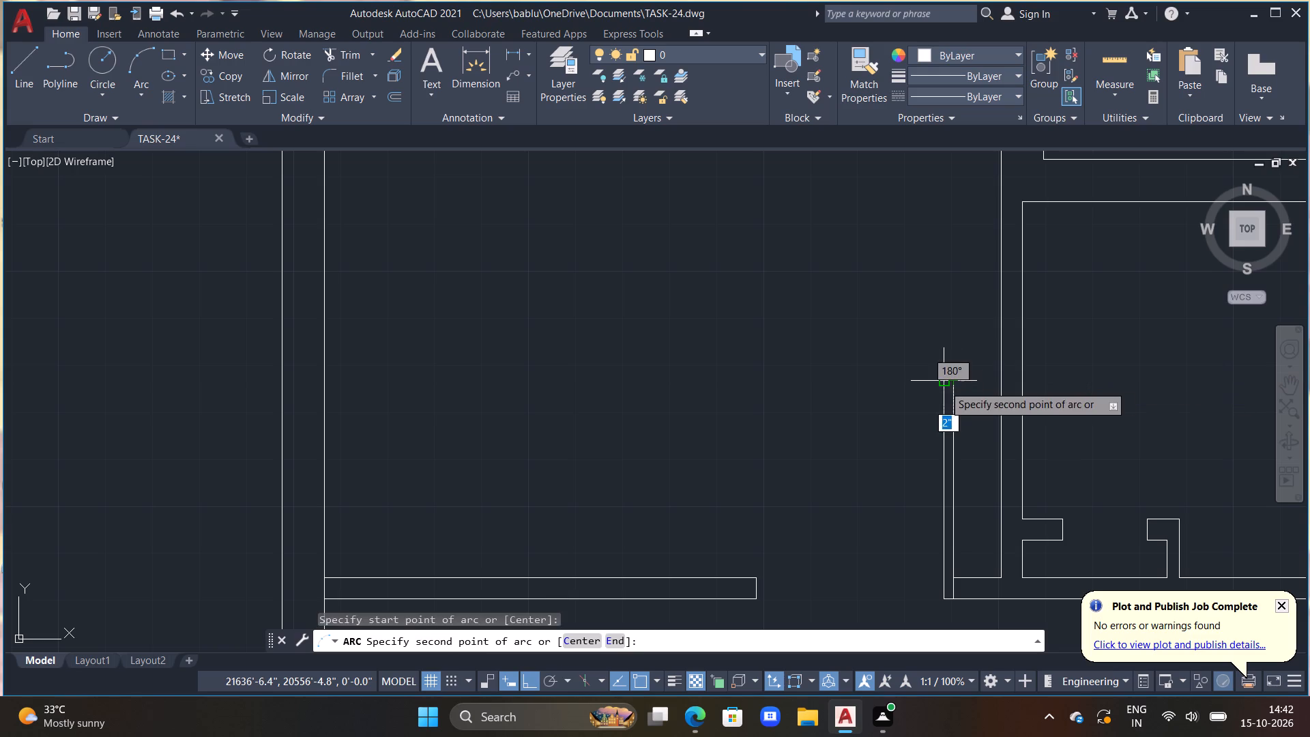
pyautogui.click(942, 384)
pyautogui.click(753, 601)
pyautogui.scroll(-3, 836, 552)
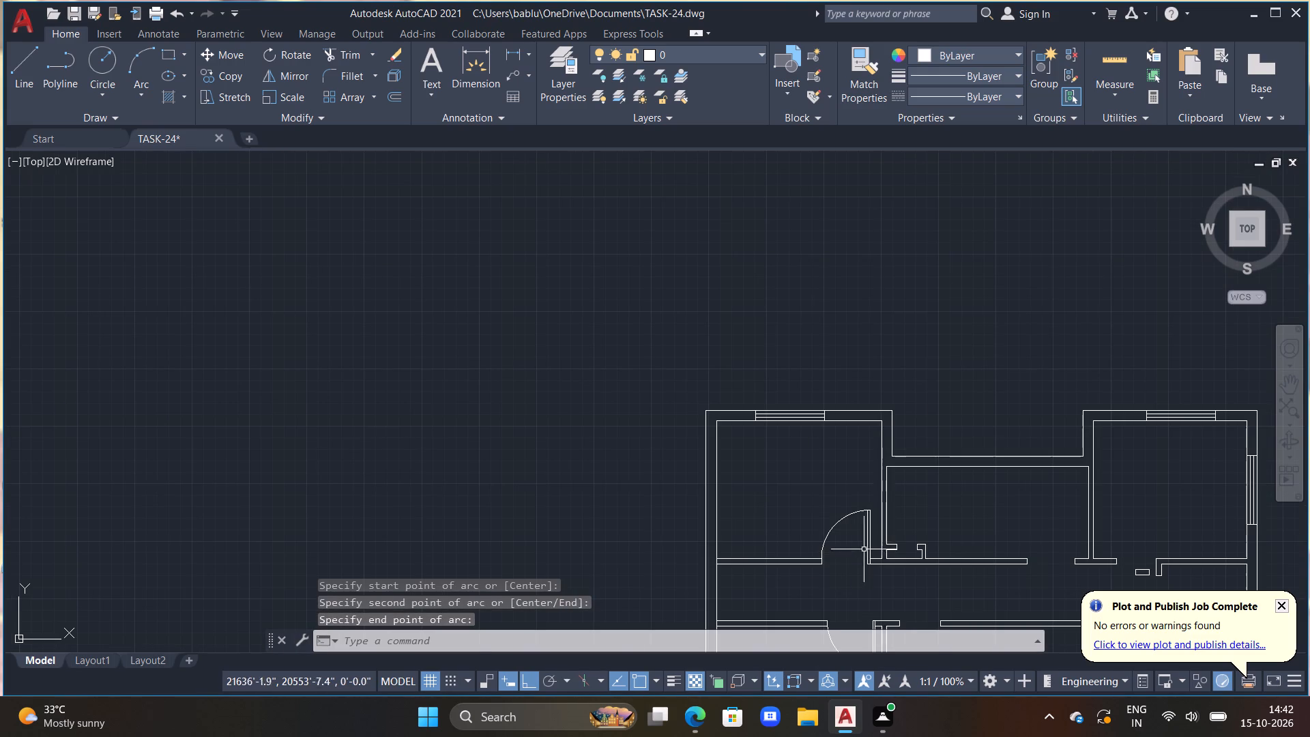
pyautogui.press('Escape')
# Draw the small enclosure's door leaf in the upper middle room, 1'6" up from the left stub wall's lower corner, 1" thick, closed at the bottom.
pyautogui.moveTo(967, 537); pyautogui.dragTo(909, 495, button='middle')
pyautogui.press('l')
pyautogui.press('space')
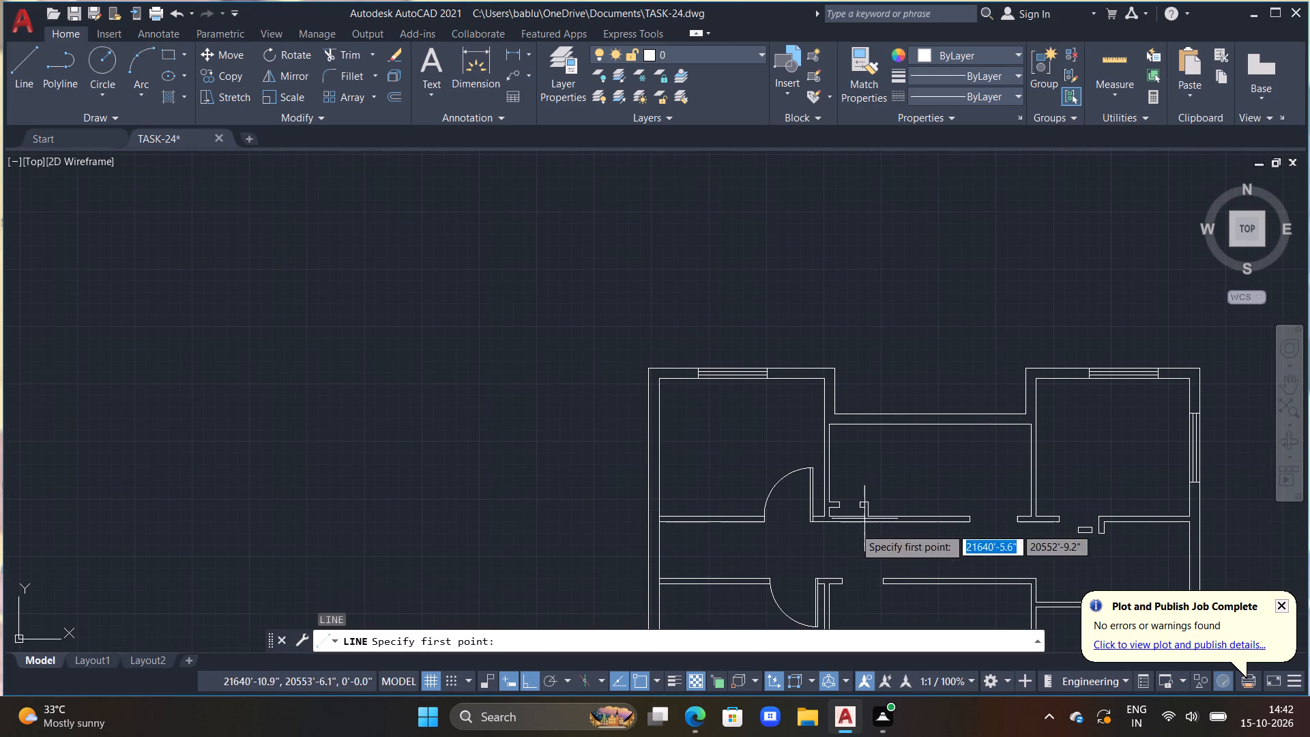
pyautogui.scroll(3, 845, 474)
pyautogui.moveTo(807, 623); pyautogui.dragTo(815, 623)
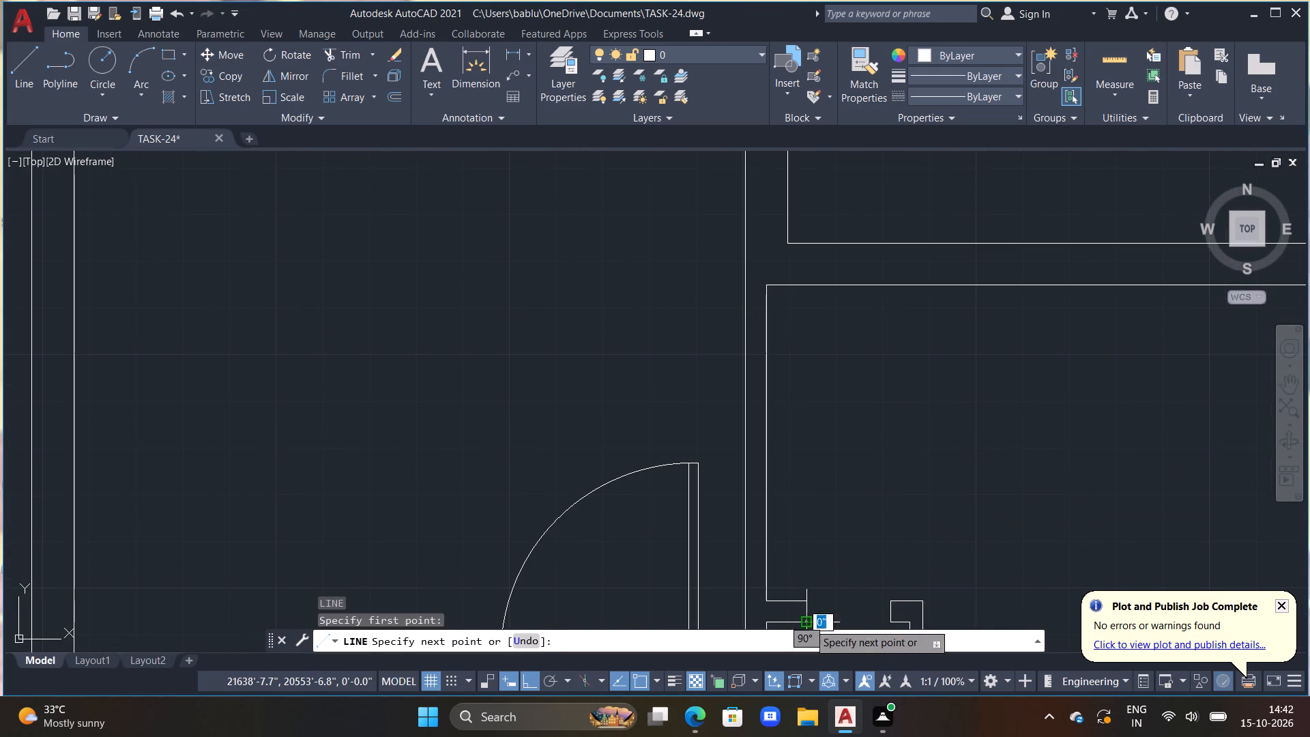
pyautogui.write('1\'6"')
pyautogui.press('Return')
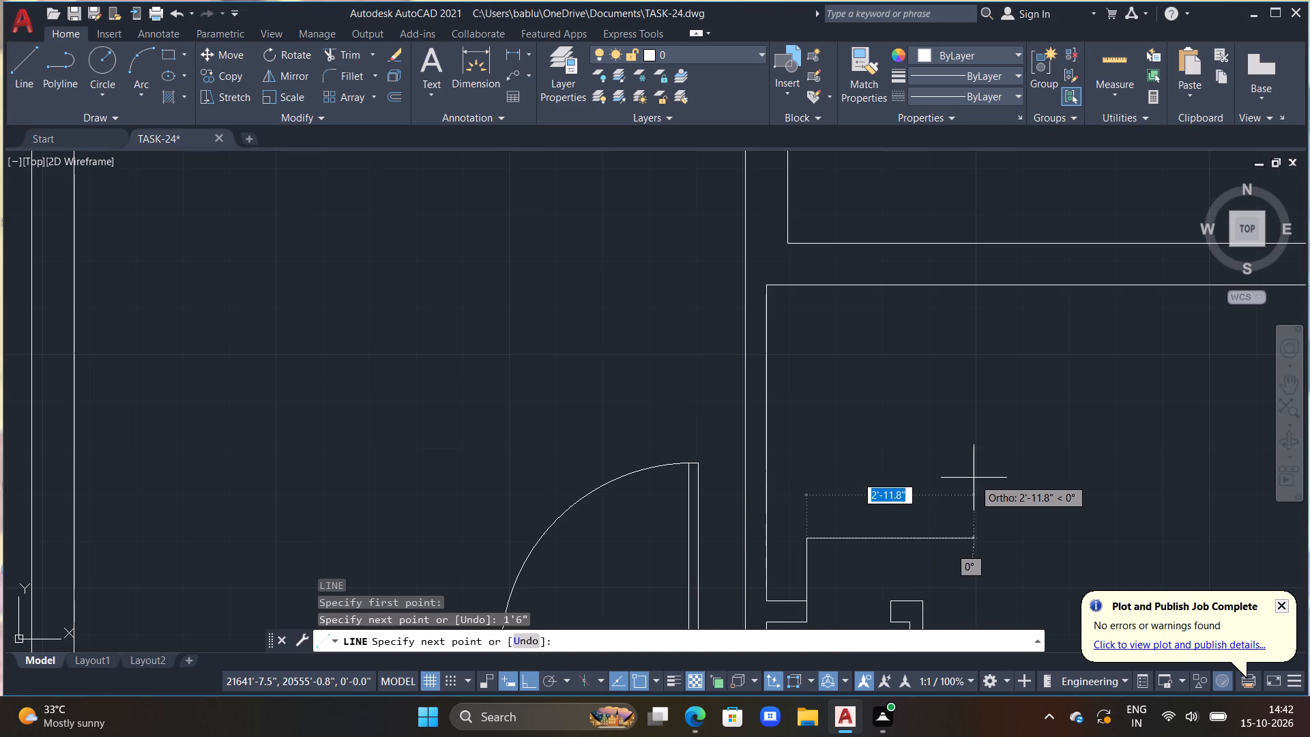
pyautogui.write('1"')
pyautogui.press('Return')
pyautogui.scroll(-2, 972, 487)
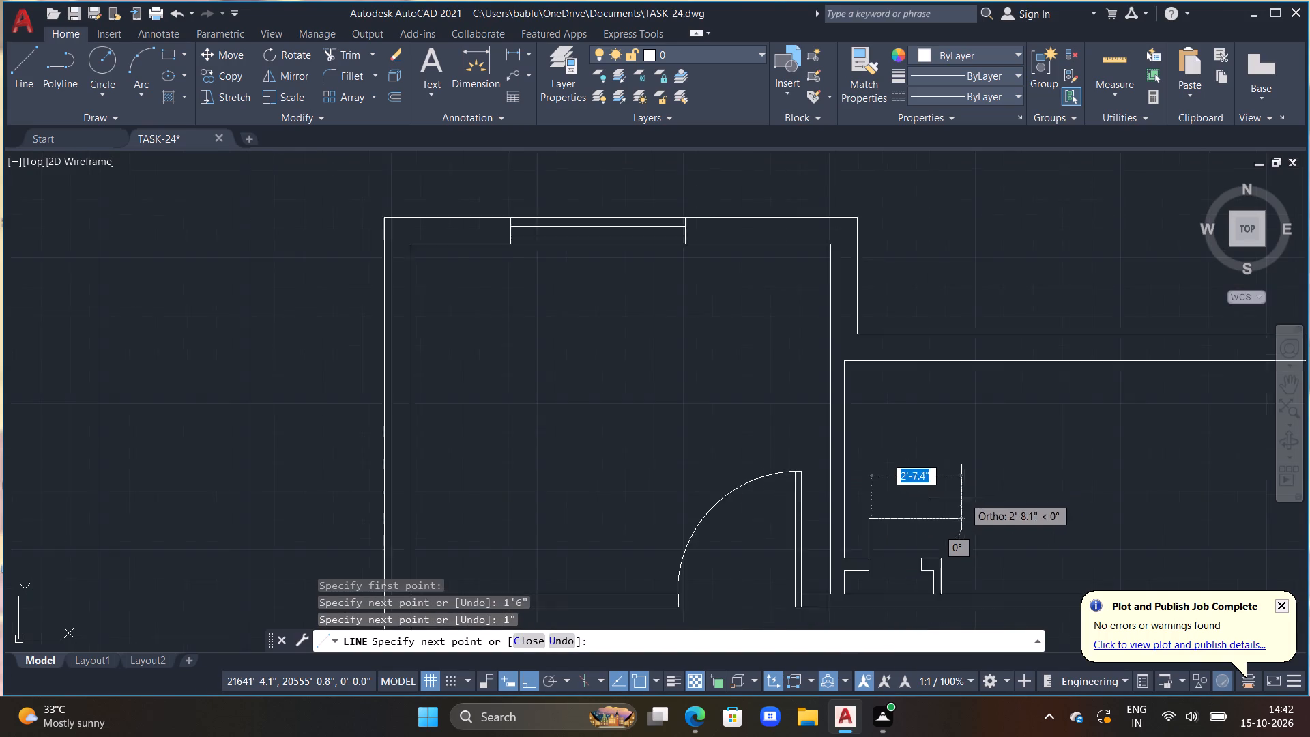
pyautogui.scroll(6, 915, 562)
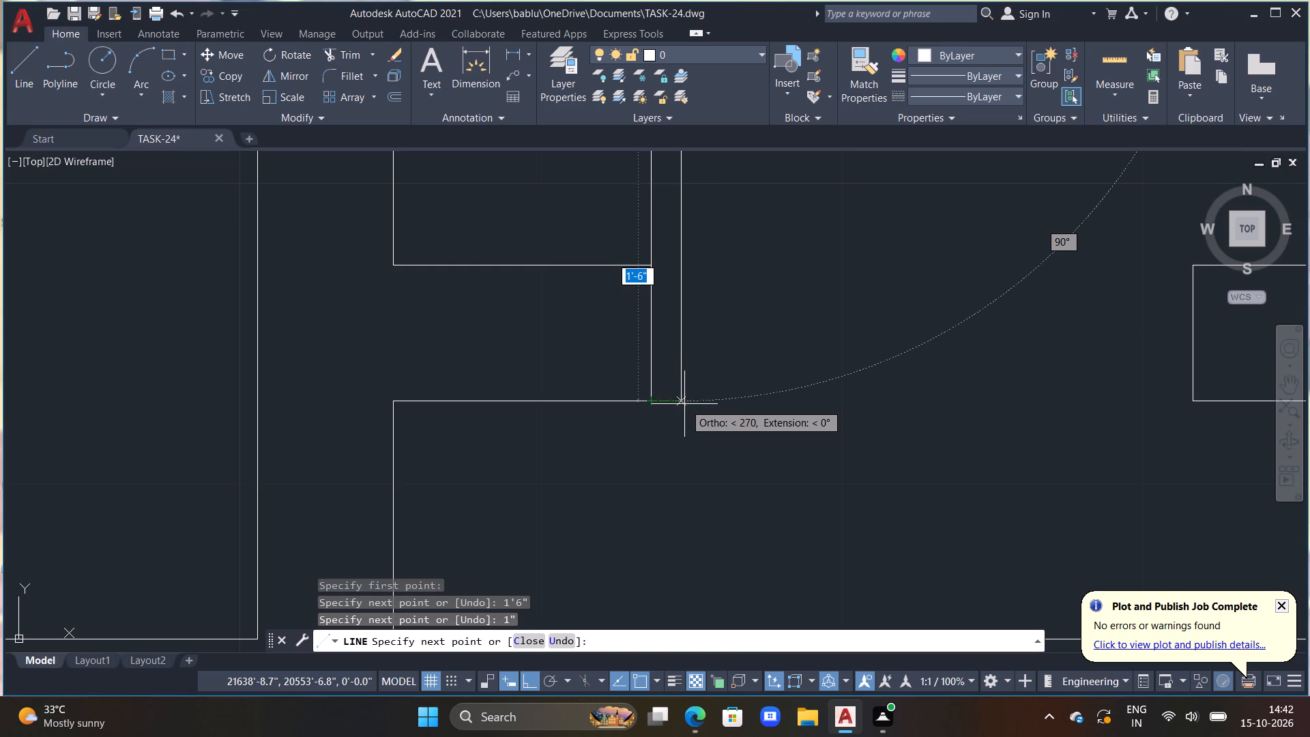
pyautogui.click(679, 401)
pyautogui.click(644, 405)
pyautogui.press('Escape')
# Draw a three-point arc from the small enclosure door leaf's two top corners to the lower corner of the opening's right jamb.
pyautogui.scroll(-5, 880, 434)
pyautogui.moveTo(879, 380); pyautogui.dragTo(767, 417, button='middle')
pyautogui.scroll(2, 751, 387)
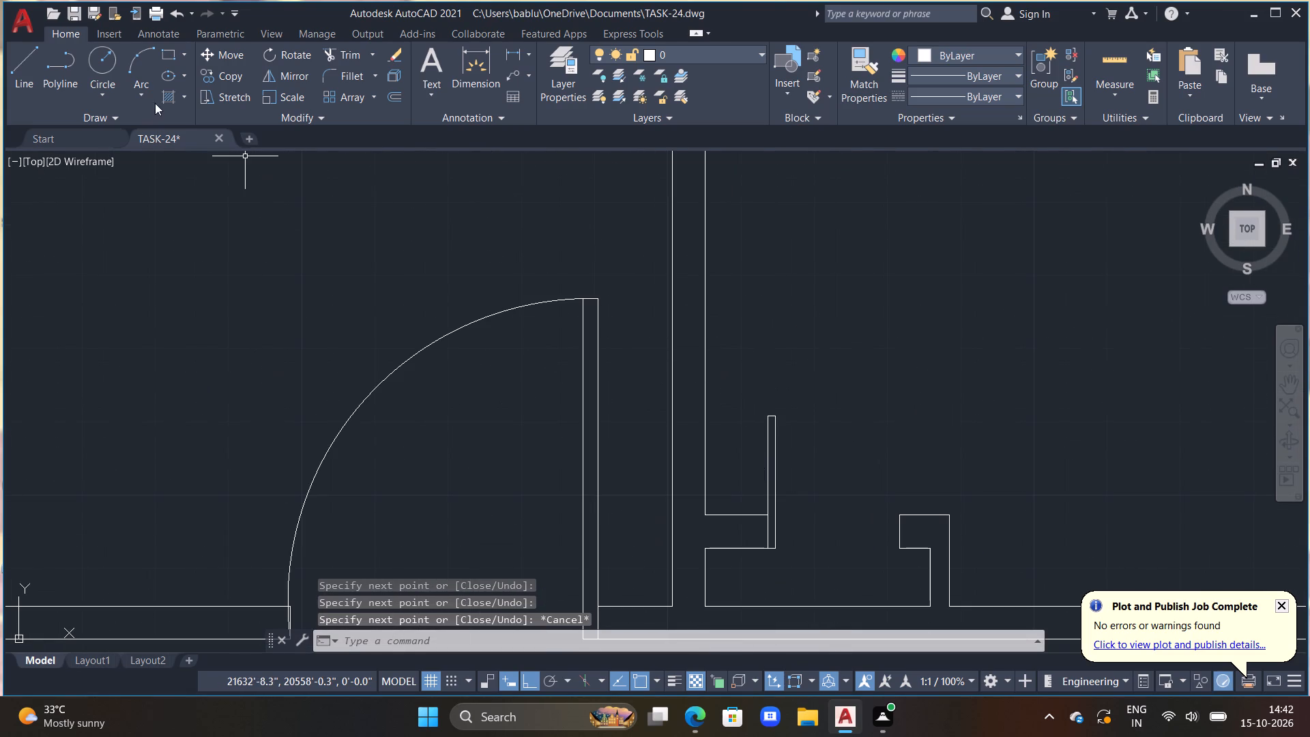
pyautogui.click(143, 59)
pyautogui.scroll(1, 791, 420)
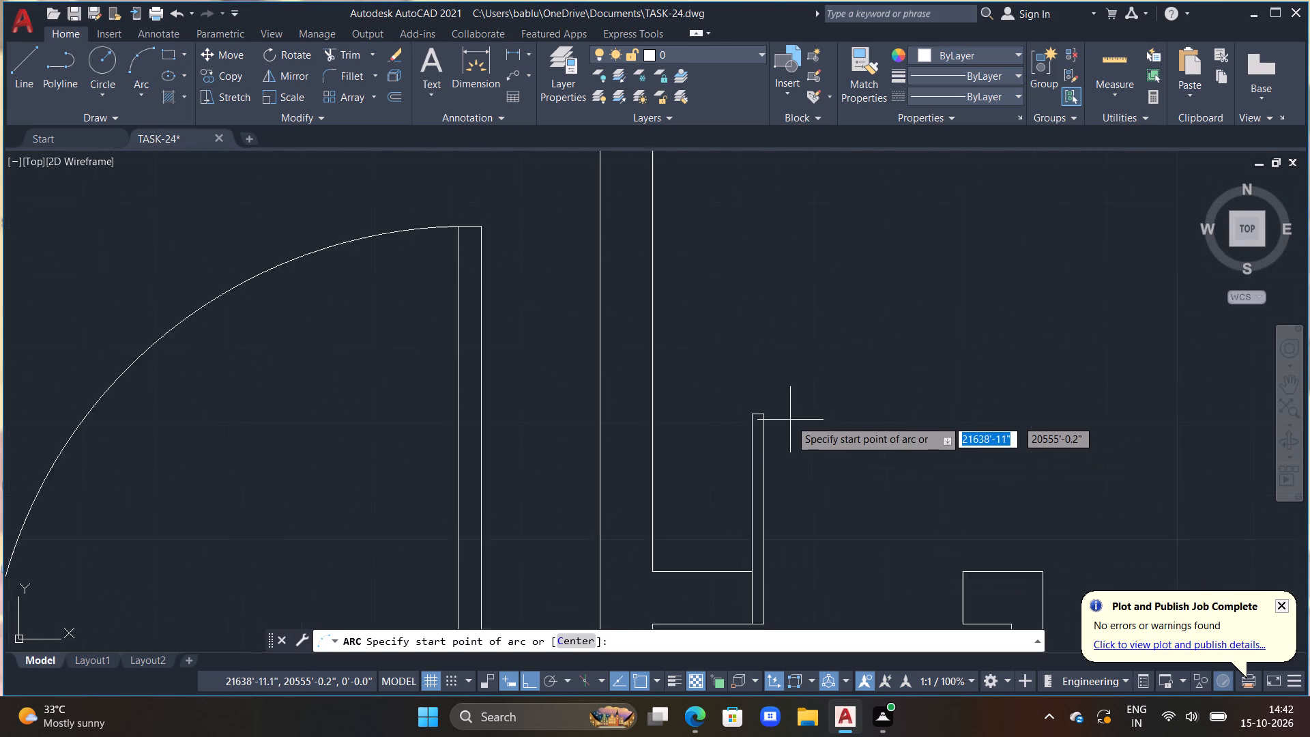
pyautogui.scroll(1, 789, 420)
pyautogui.click(725, 416)
pyautogui.click(751, 414)
pyautogui.scroll(-2, 864, 493)
pyautogui.moveTo(881, 507); pyautogui.dragTo(882, 506, button='middle')
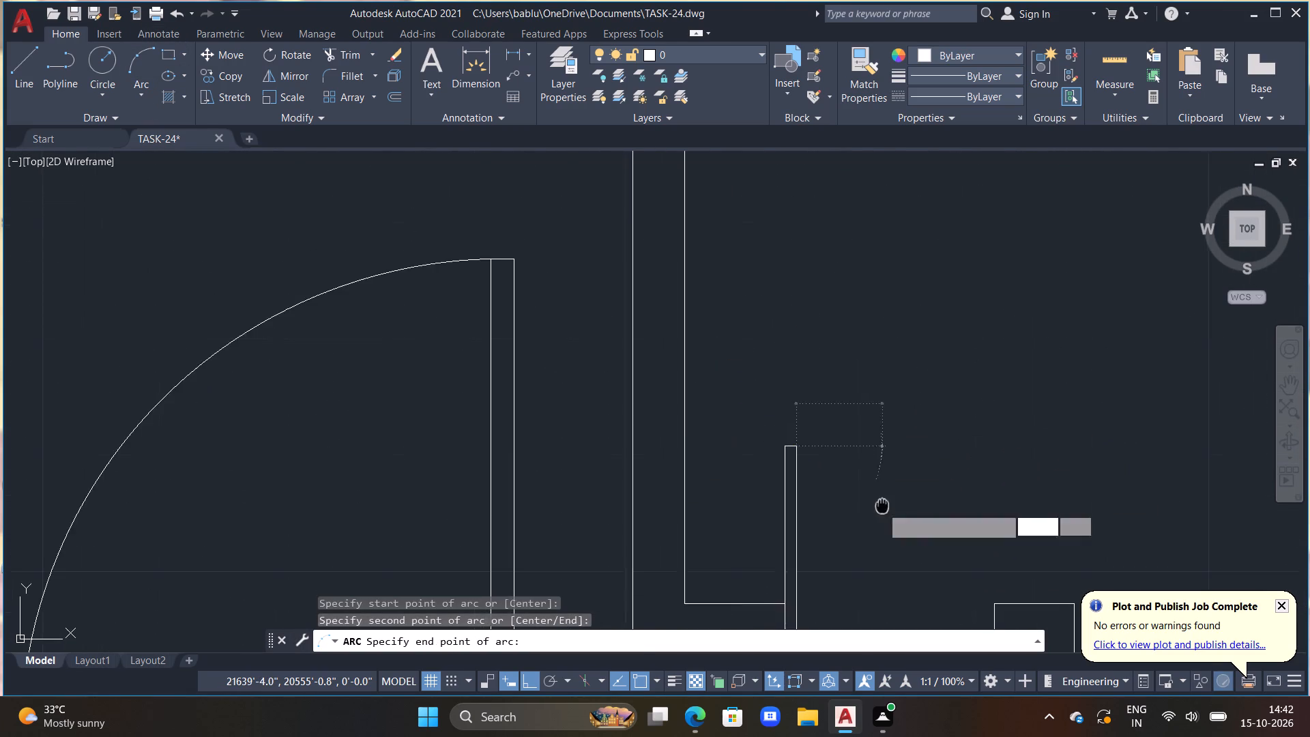
pyautogui.moveTo(882, 506); pyautogui.dragTo(833, 353, button='middle')
pyautogui.scroll(1, 833, 353)
pyautogui.click(1015, 592)
pyautogui.scroll(-2, 1018, 592)
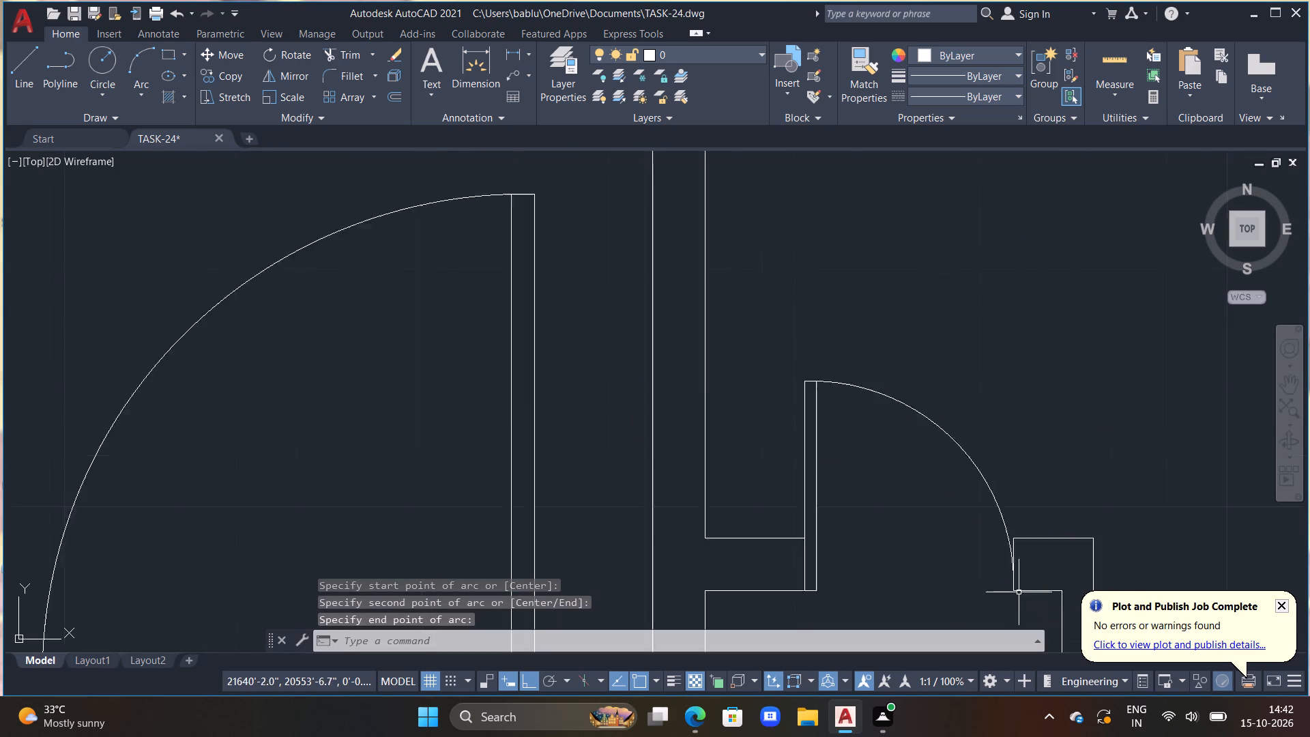
# Draw the upper middle room's door leaf at the opening's right jamb, 1'6" up from the corridor-side corner, 1" thick, closed at the bottom.
pyautogui.scroll(-2, 1019, 592)
pyautogui.moveTo(1040, 567); pyautogui.dragTo(893, 424, button='middle')
pyautogui.scroll(2, 944, 496)
pyautogui.moveTo(947, 496); pyautogui.dragTo(901, 394, button='middle')
pyautogui.scroll(-3, 770, 408)
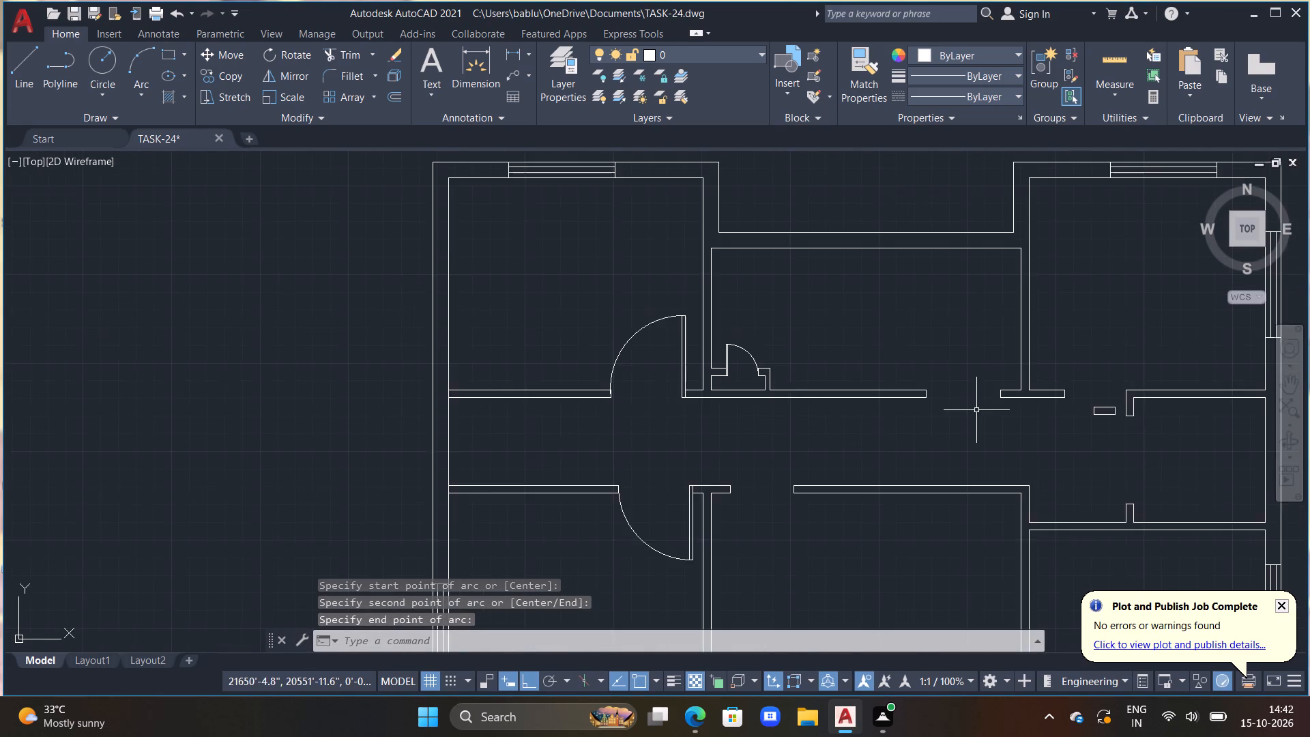
pyautogui.moveTo(978, 410); pyautogui.dragTo(743, 373, button='middle')
pyautogui.write('L')
pyautogui.press('space')
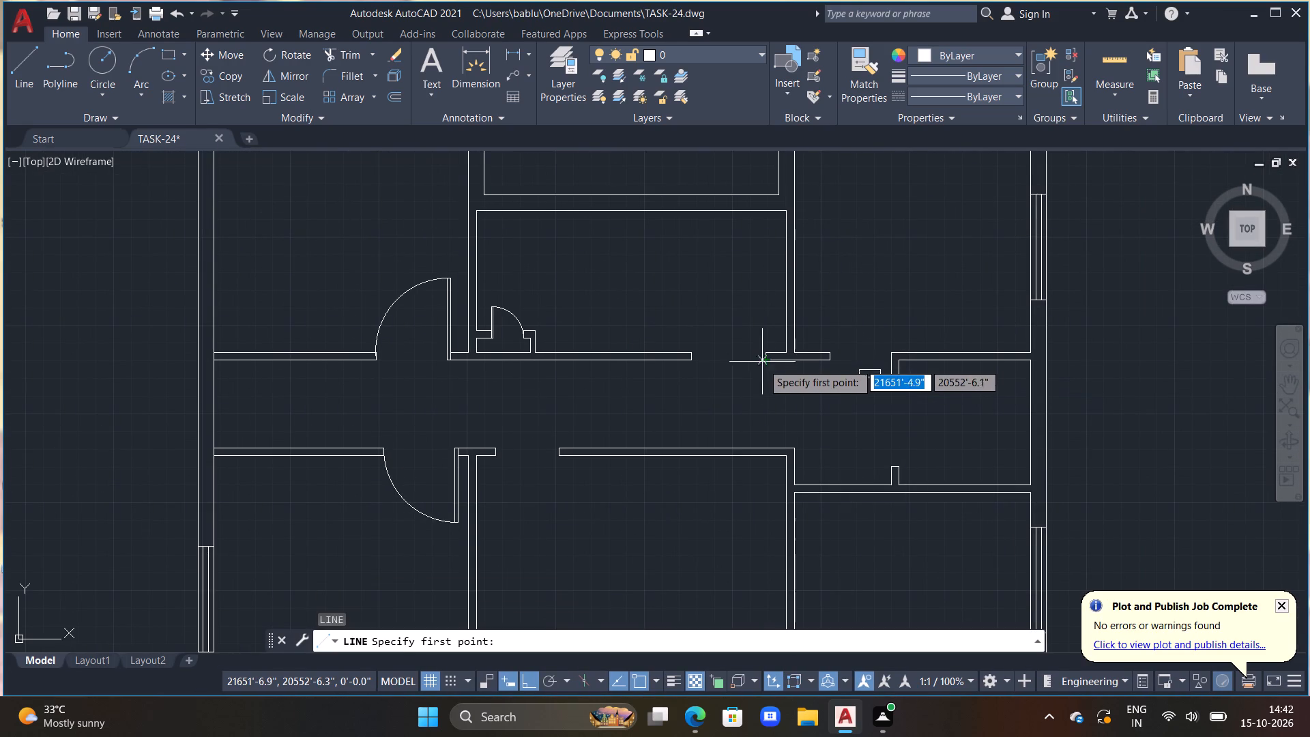
pyautogui.moveTo(763, 365); pyautogui.dragTo(765, 307)
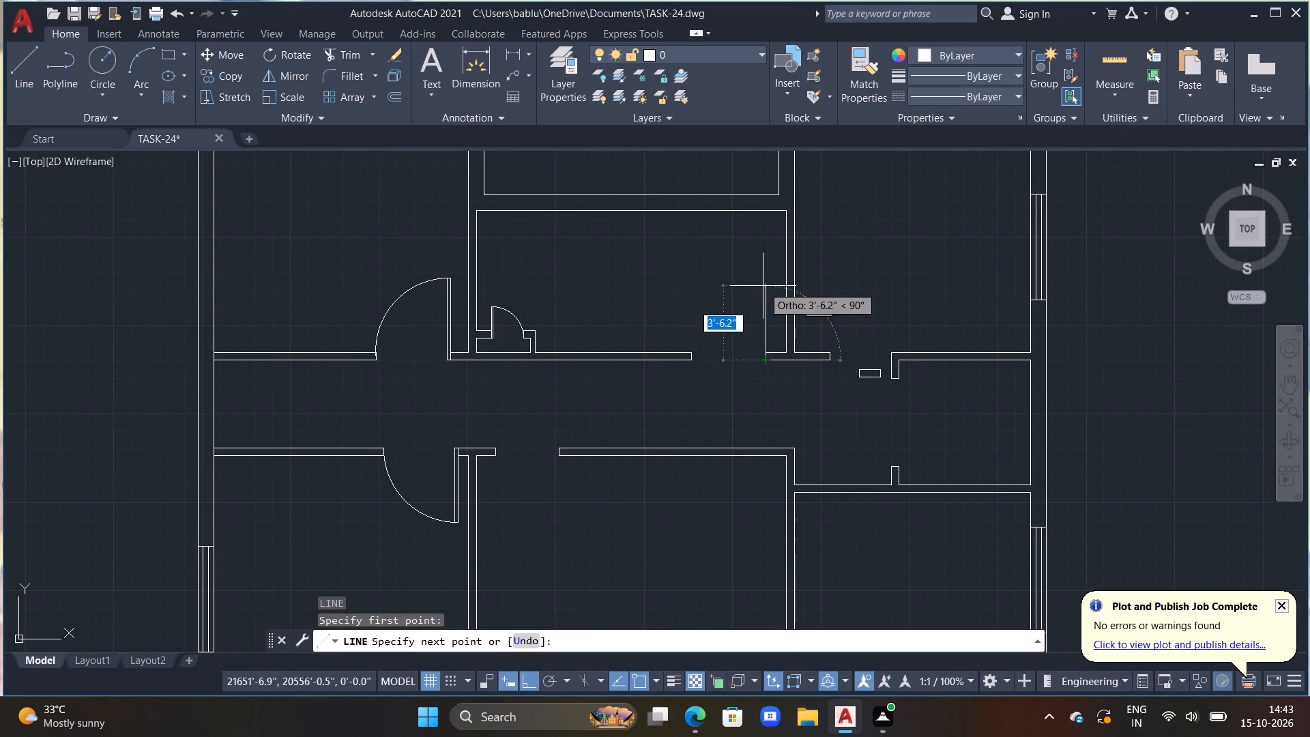
pyautogui.write('1\'6"')
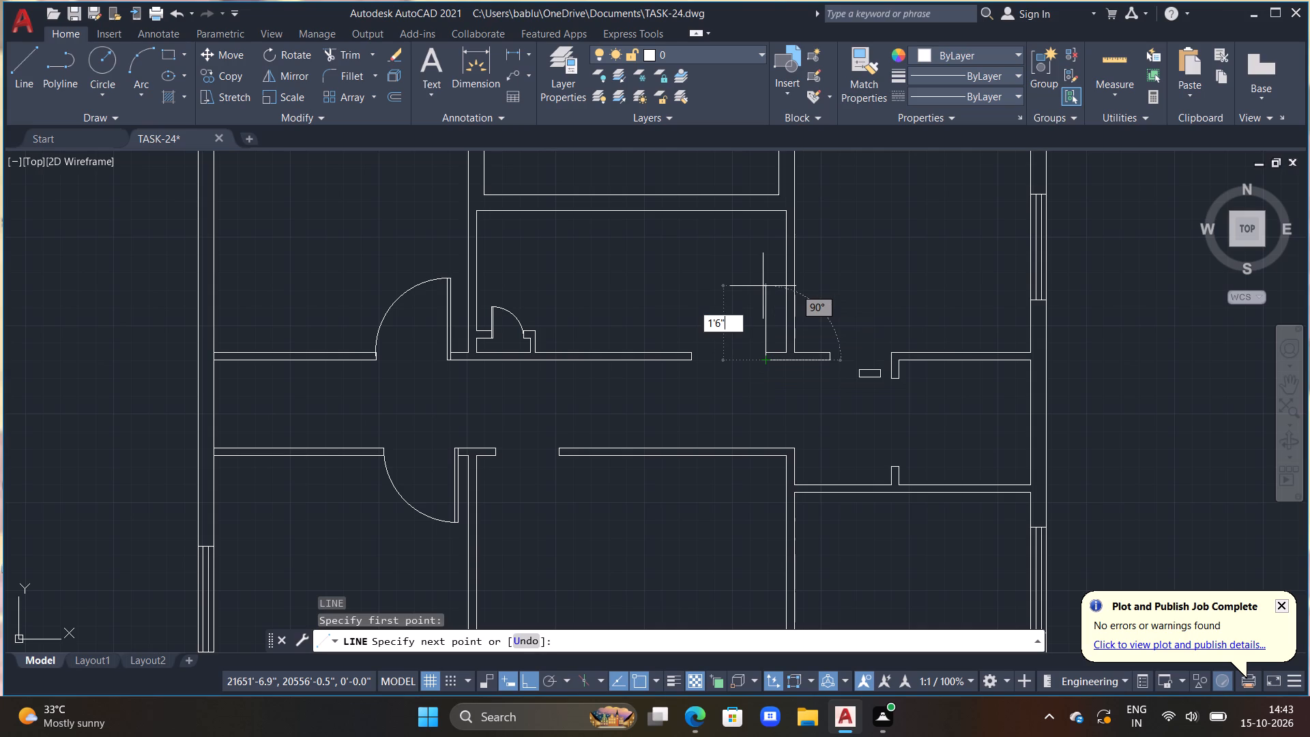
pyautogui.press('Return')
pyautogui.press('1')
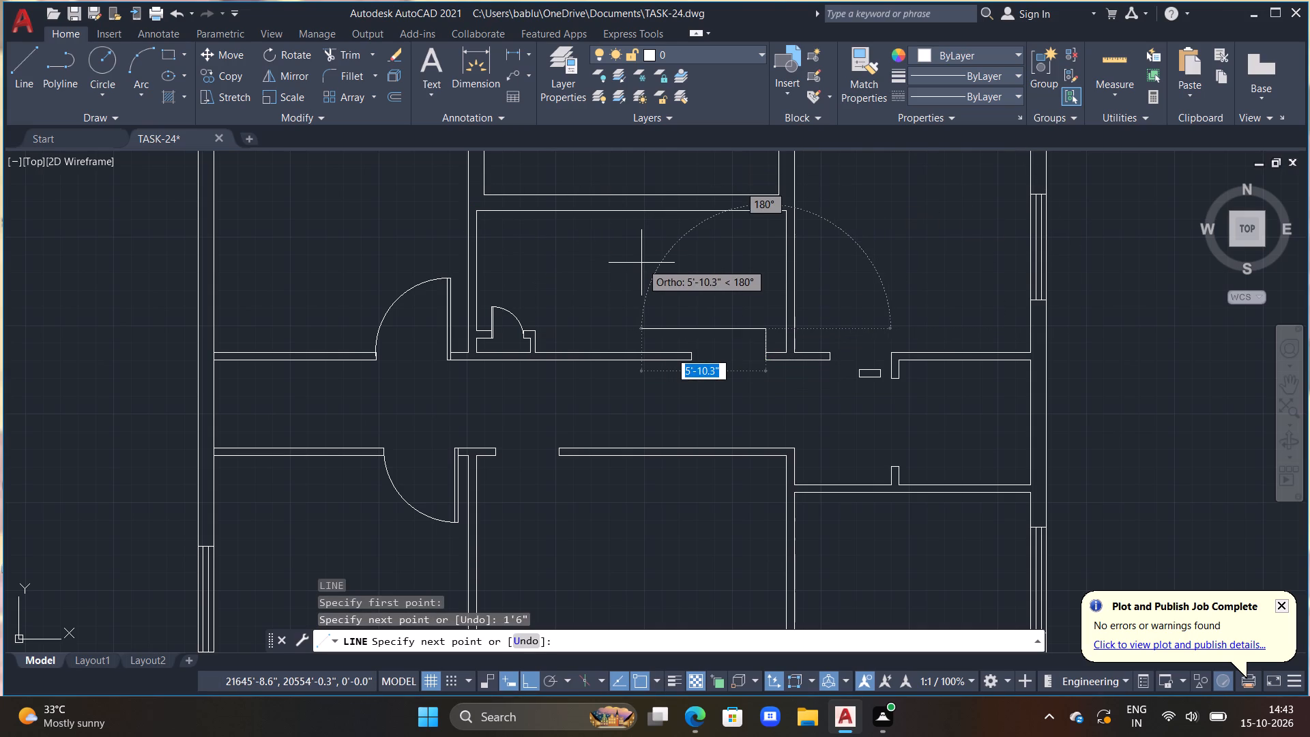
pyautogui.hotkey('shift', '"')
pyautogui.press('Return')
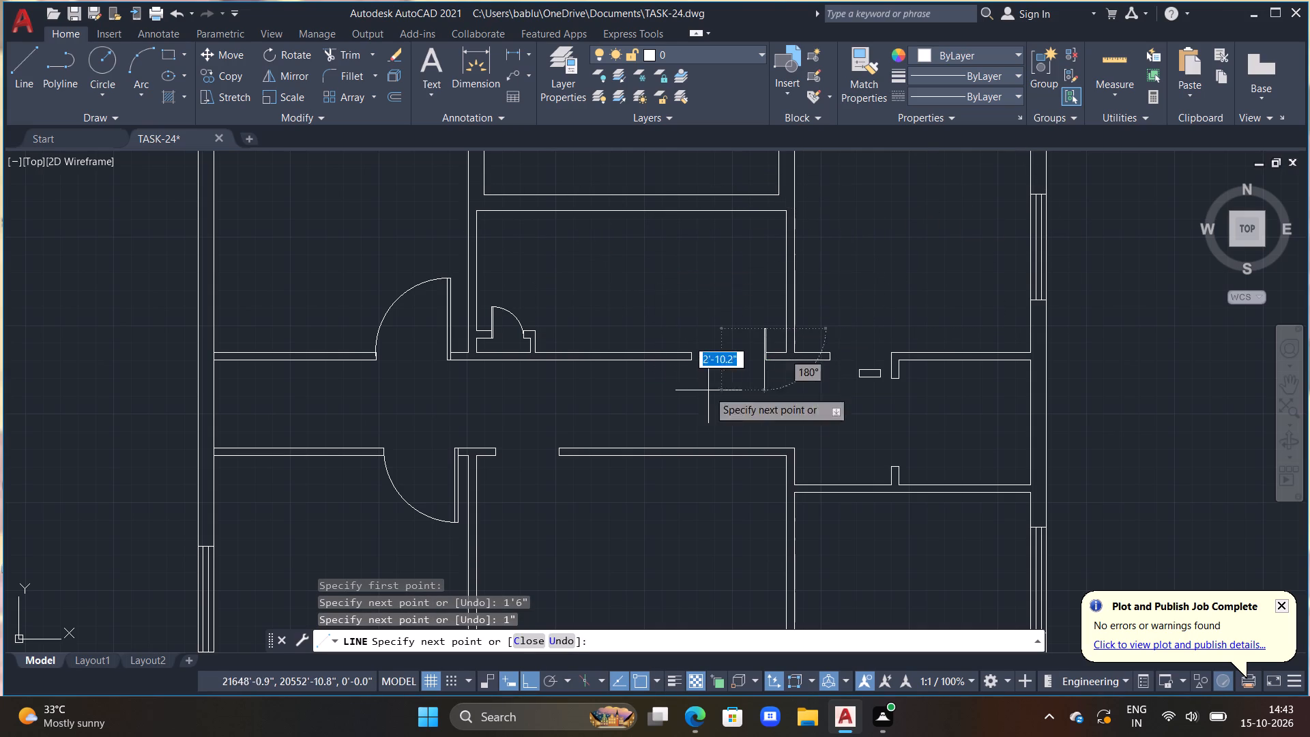
pyautogui.scroll(1, 790, 384)
pyautogui.moveTo(771, 362); pyautogui.dragTo(791, 414, button='middle')
pyautogui.middleClick(791, 414)
pyautogui.scroll(1, 791, 414)
pyautogui.scroll(3, 739, 384)
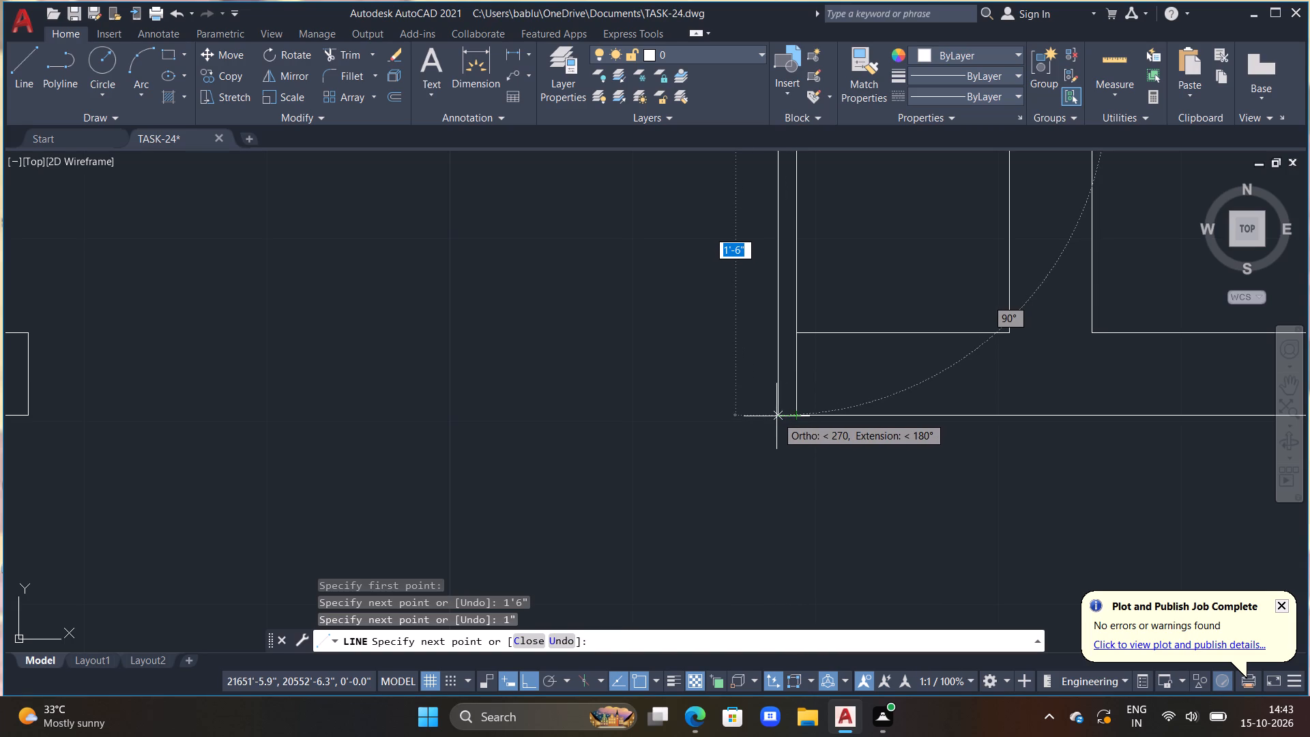
pyautogui.click(778, 416)
pyautogui.click(796, 416)
pyautogui.press('Escape')
pyautogui.scroll(-4, 783, 423)
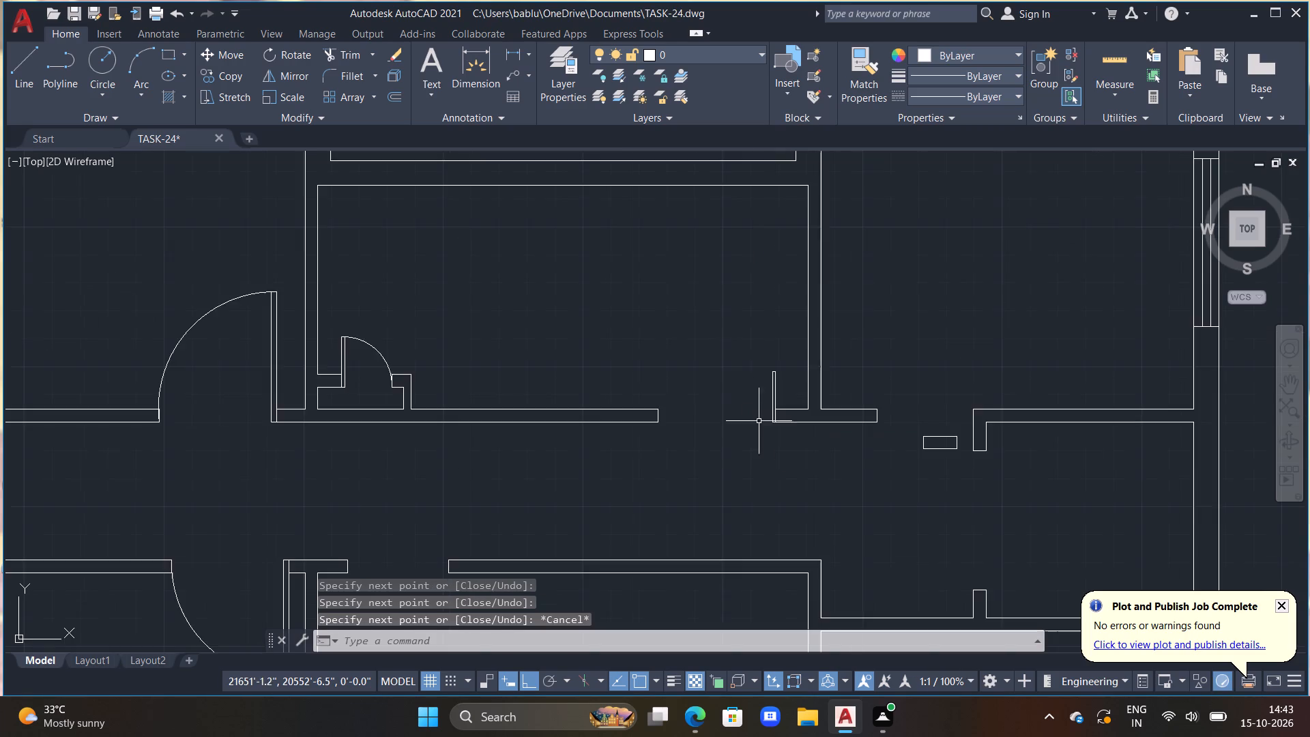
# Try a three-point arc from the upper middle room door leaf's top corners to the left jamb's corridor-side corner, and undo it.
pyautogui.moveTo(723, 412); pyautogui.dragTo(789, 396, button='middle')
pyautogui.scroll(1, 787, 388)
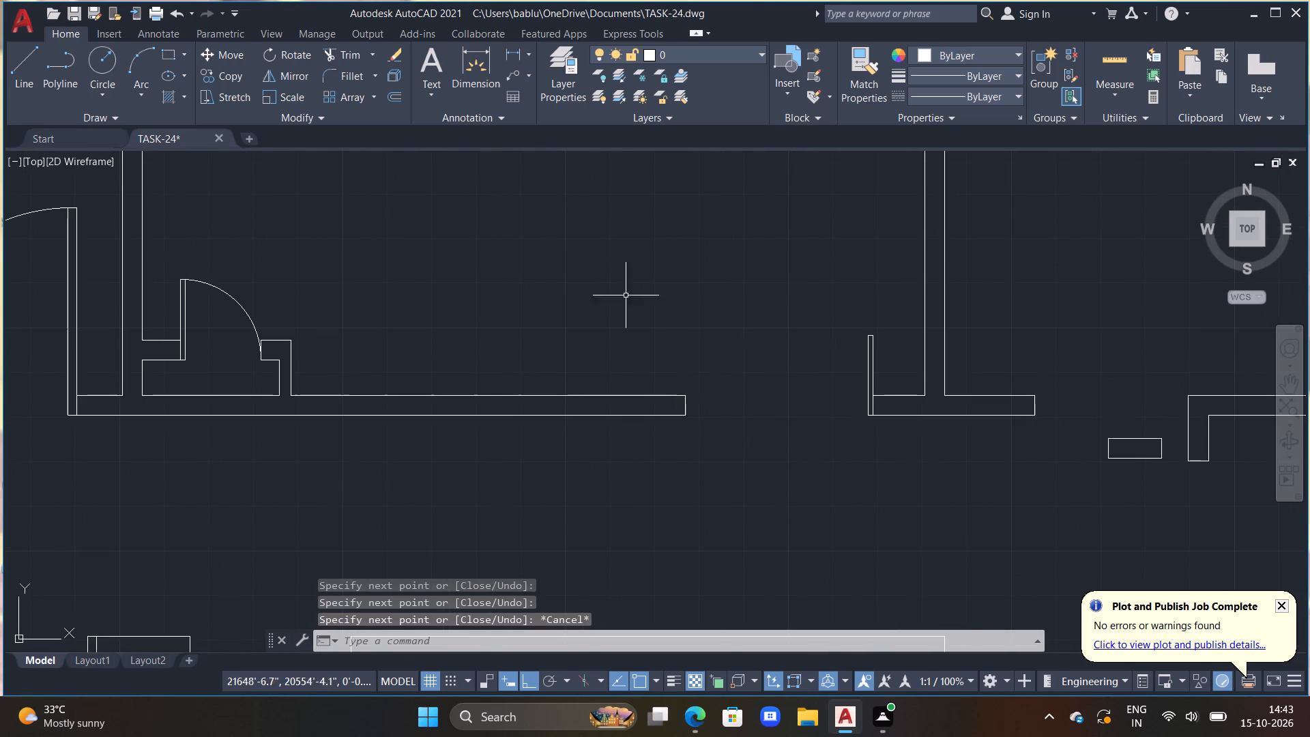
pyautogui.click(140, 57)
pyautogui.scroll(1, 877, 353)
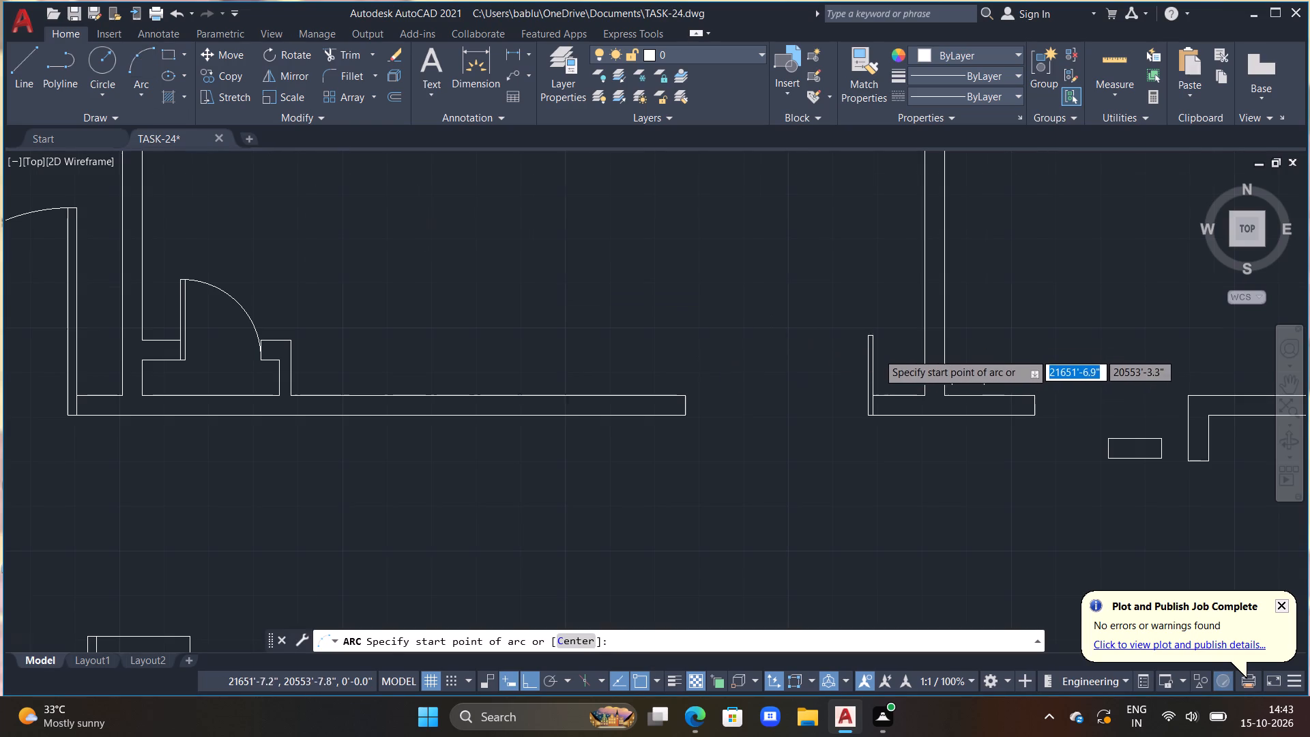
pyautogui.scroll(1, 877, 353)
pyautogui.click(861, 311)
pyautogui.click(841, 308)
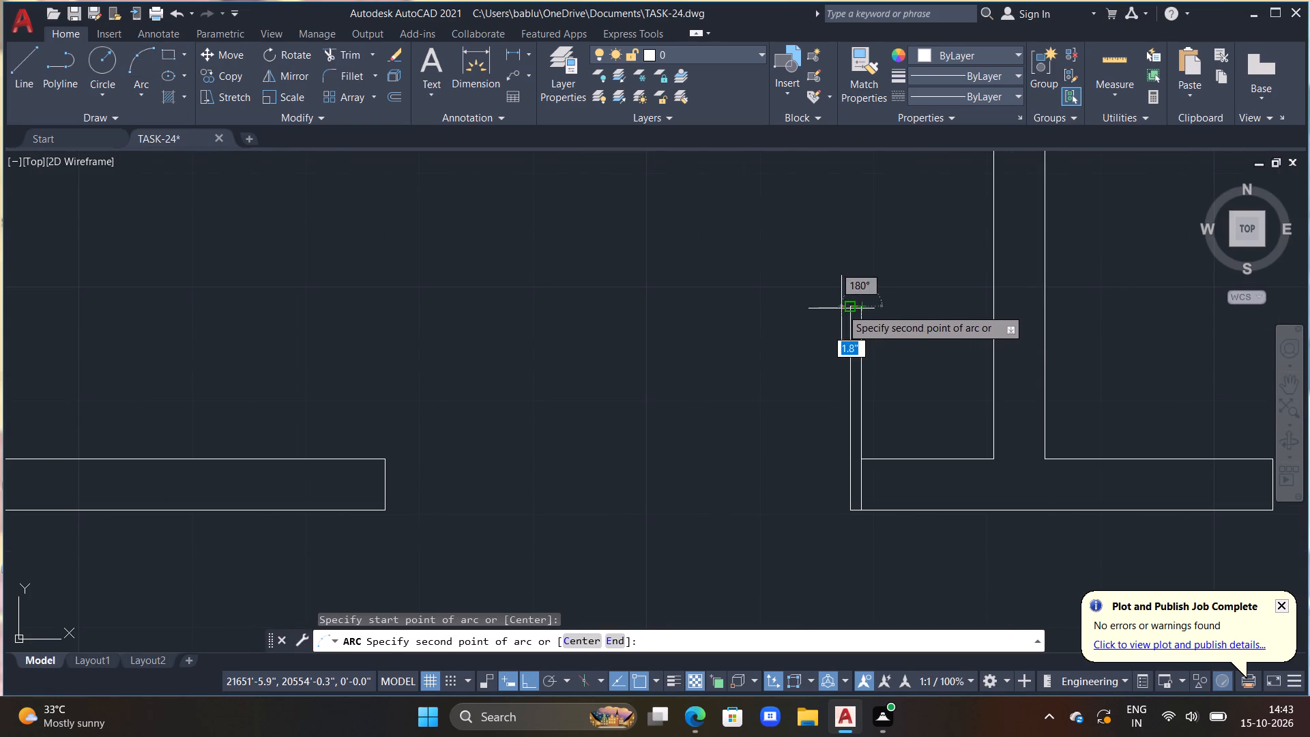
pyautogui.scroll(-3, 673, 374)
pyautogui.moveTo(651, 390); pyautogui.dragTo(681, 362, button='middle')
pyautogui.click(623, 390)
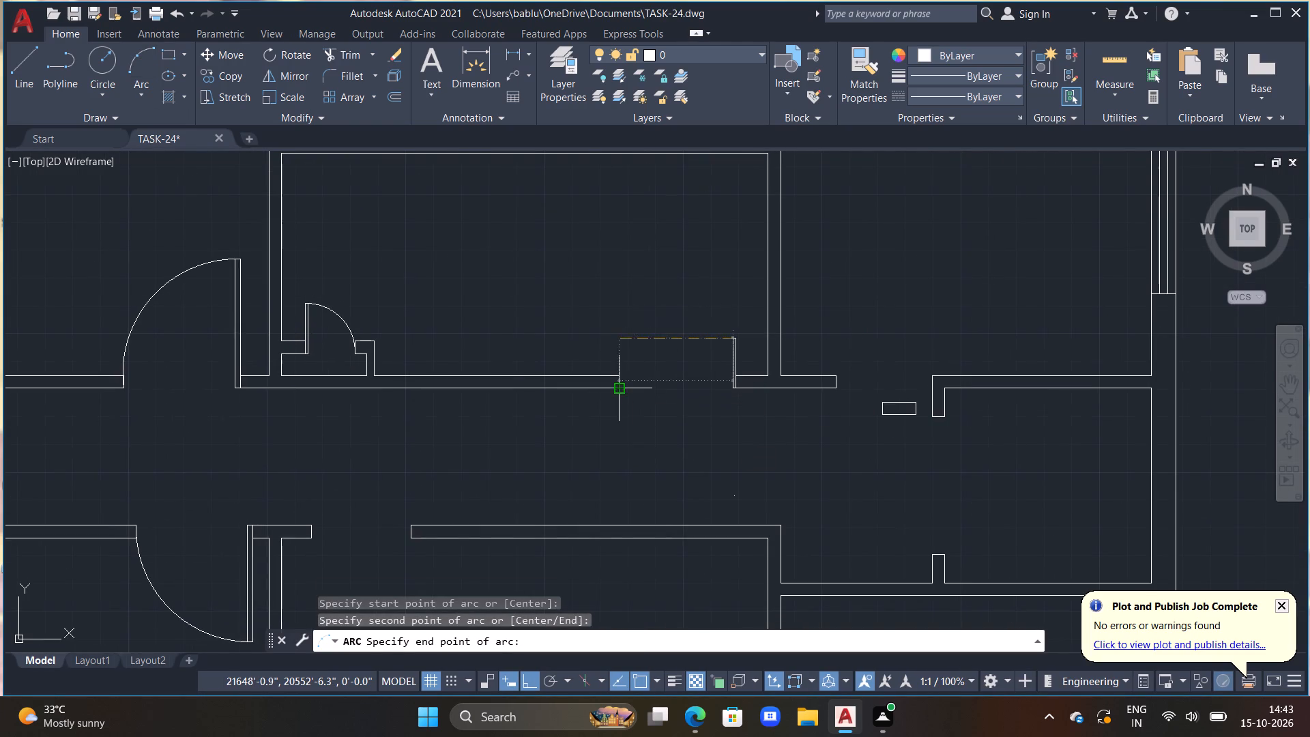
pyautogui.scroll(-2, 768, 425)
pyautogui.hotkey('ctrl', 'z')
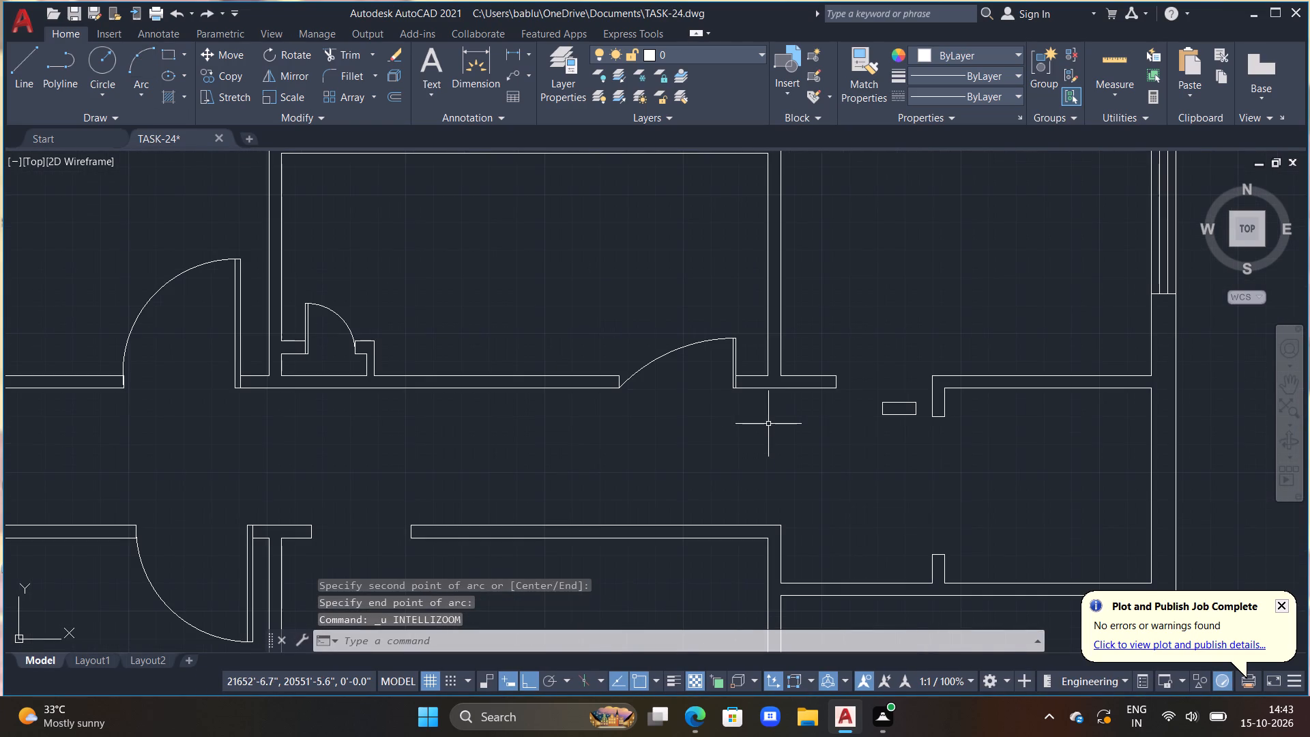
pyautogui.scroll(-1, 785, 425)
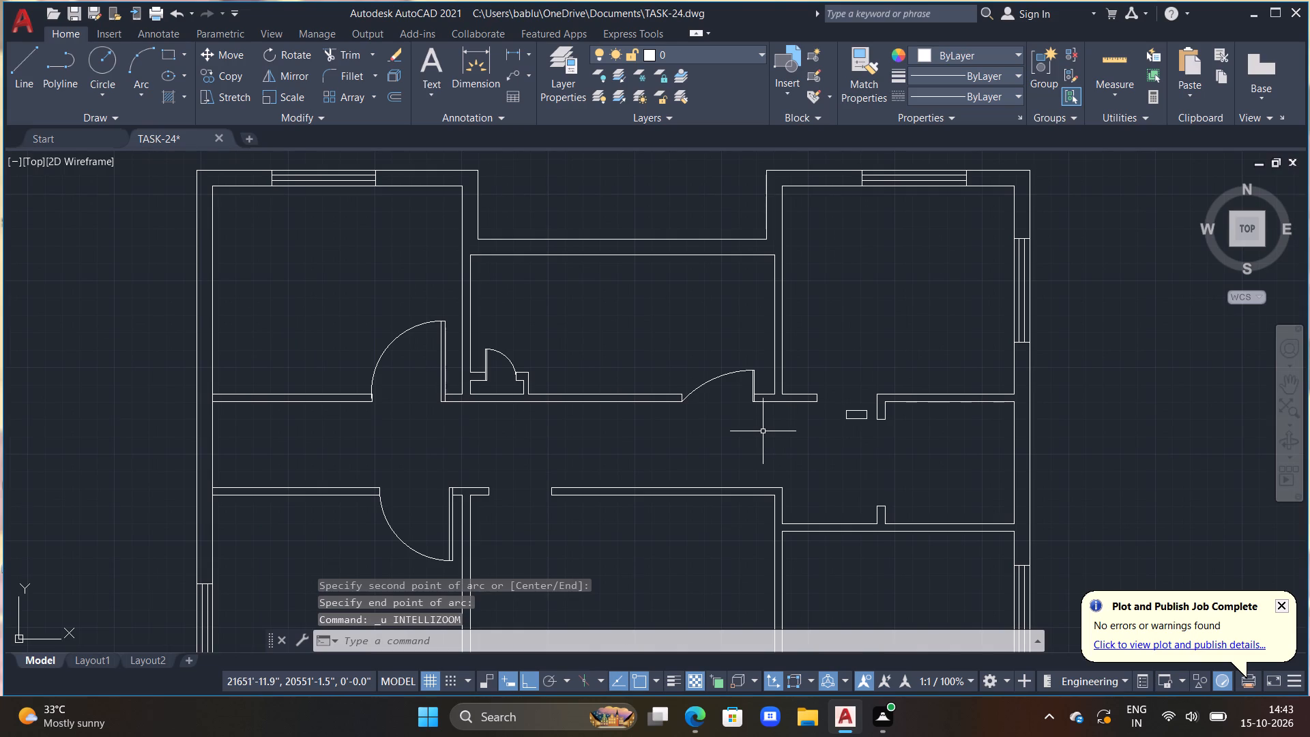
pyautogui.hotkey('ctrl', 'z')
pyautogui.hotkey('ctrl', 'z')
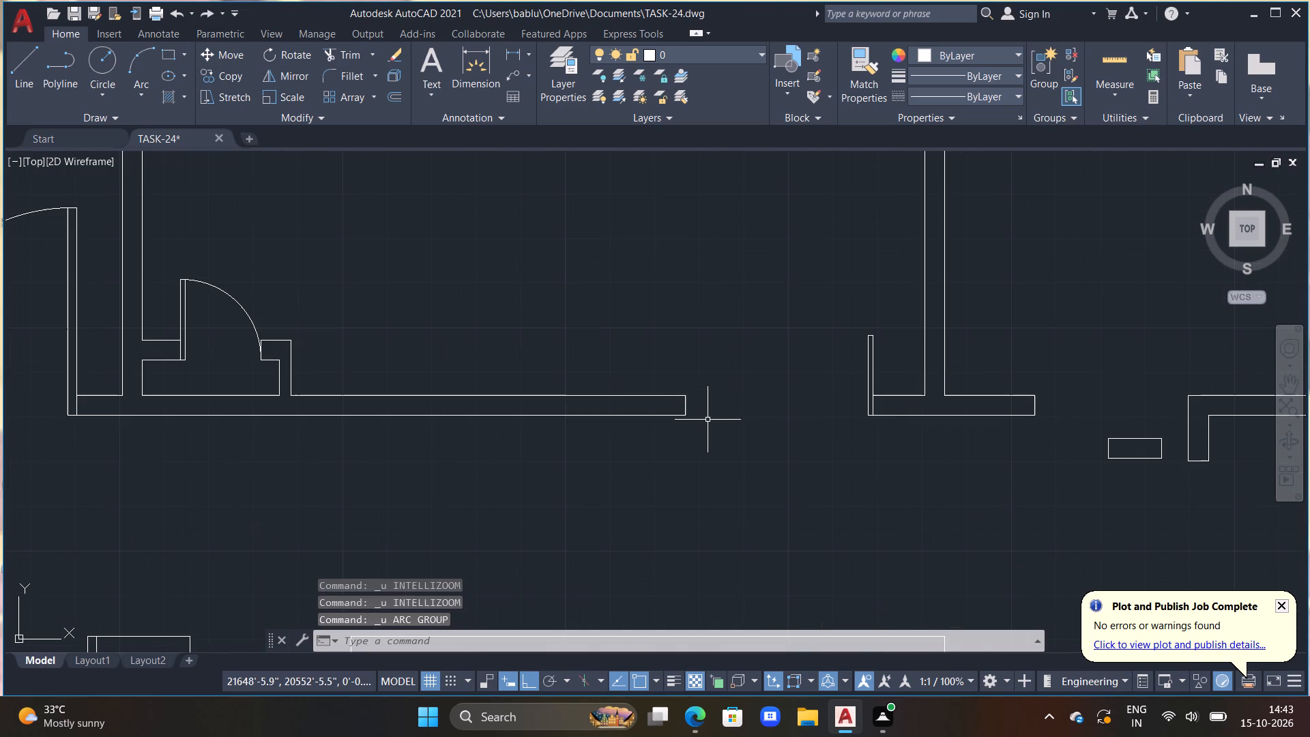
# Extend the corridor wall left of the upper middle room's opening about 1'1.6" toward the door leaf and erase its old end line.
pyautogui.scroll(-1, 778, 401)
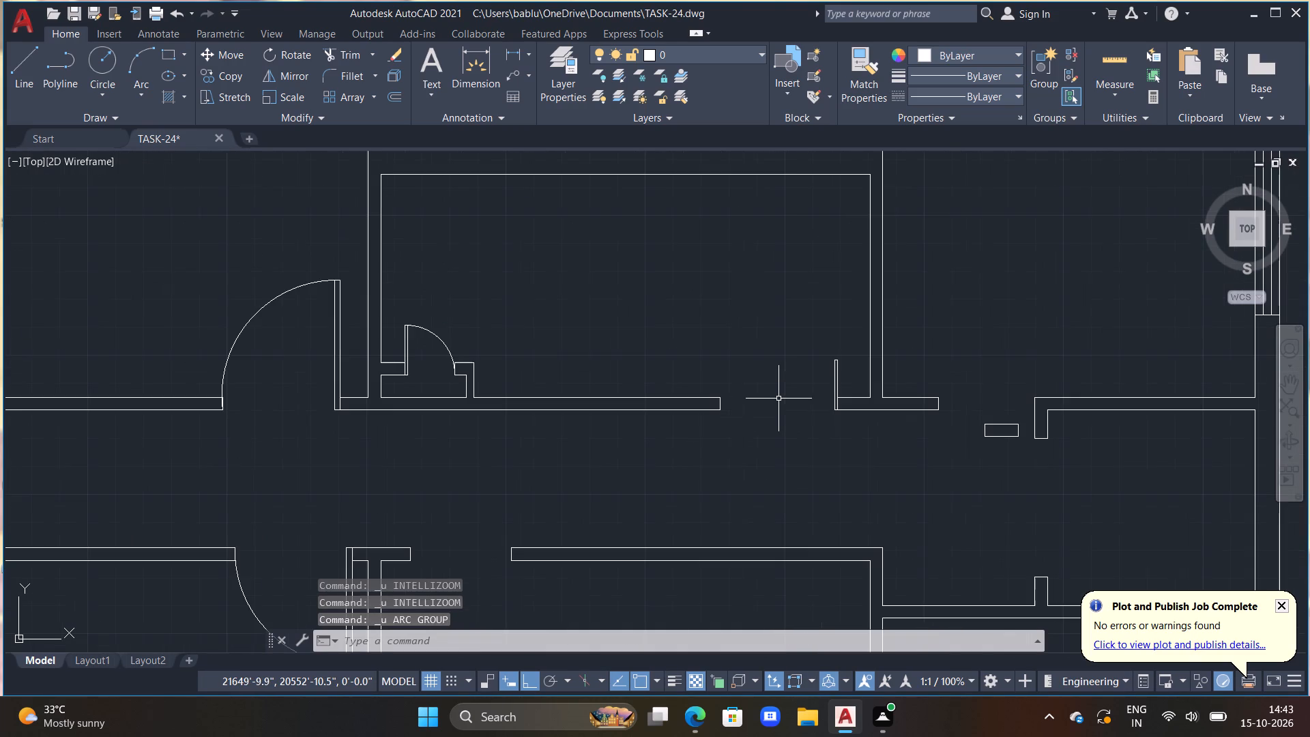
pyautogui.scroll(-1, 773, 390)
pyautogui.moveTo(775, 390); pyautogui.dragTo(693, 335, button='middle')
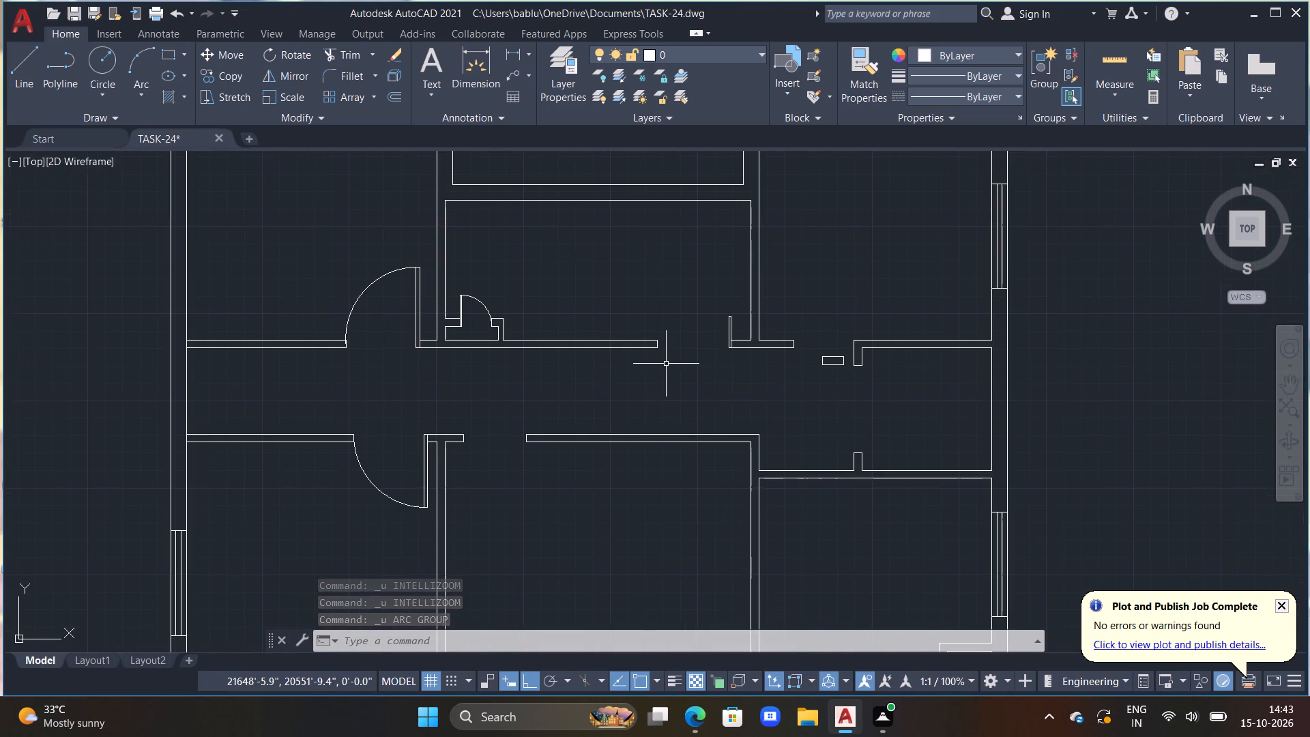
pyautogui.moveTo(667, 365); pyautogui.dragTo(696, 379, button='middle')
pyautogui.scroll(3, 686, 359)
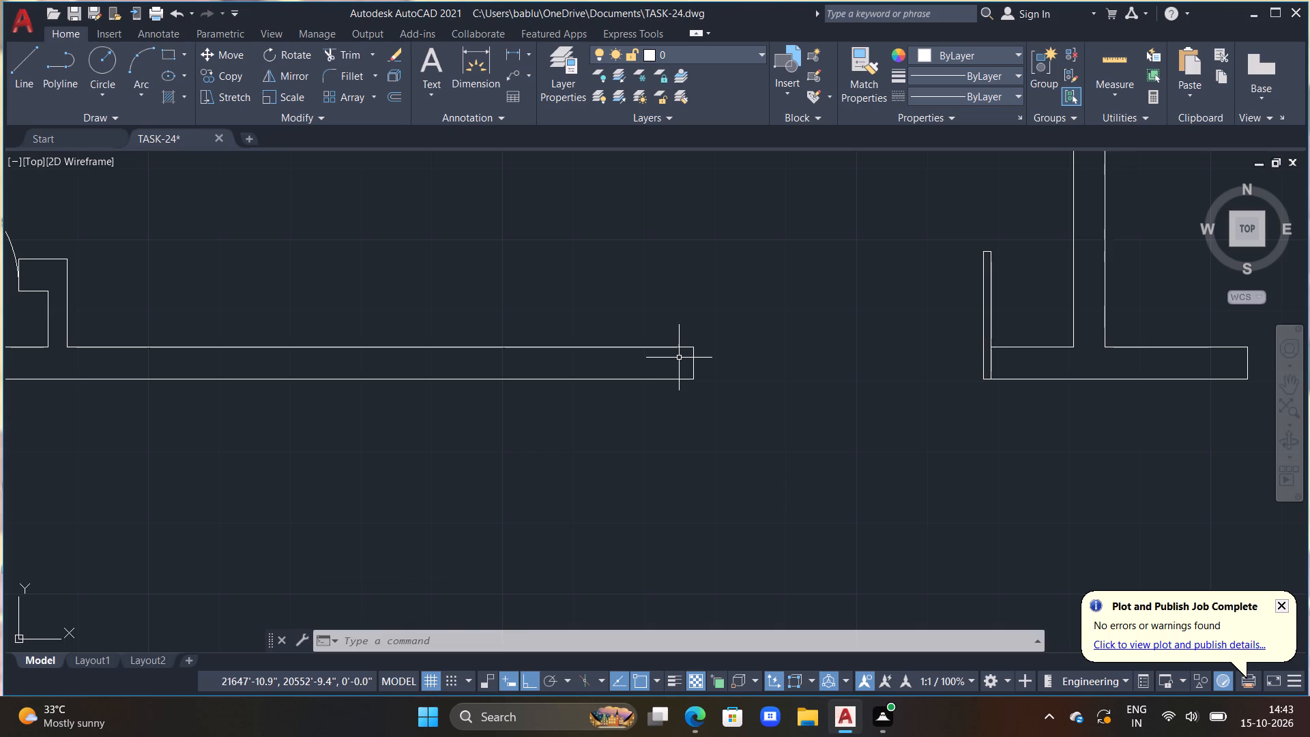
pyautogui.write('L')
pyautogui.press('space')
pyautogui.click(693, 347)
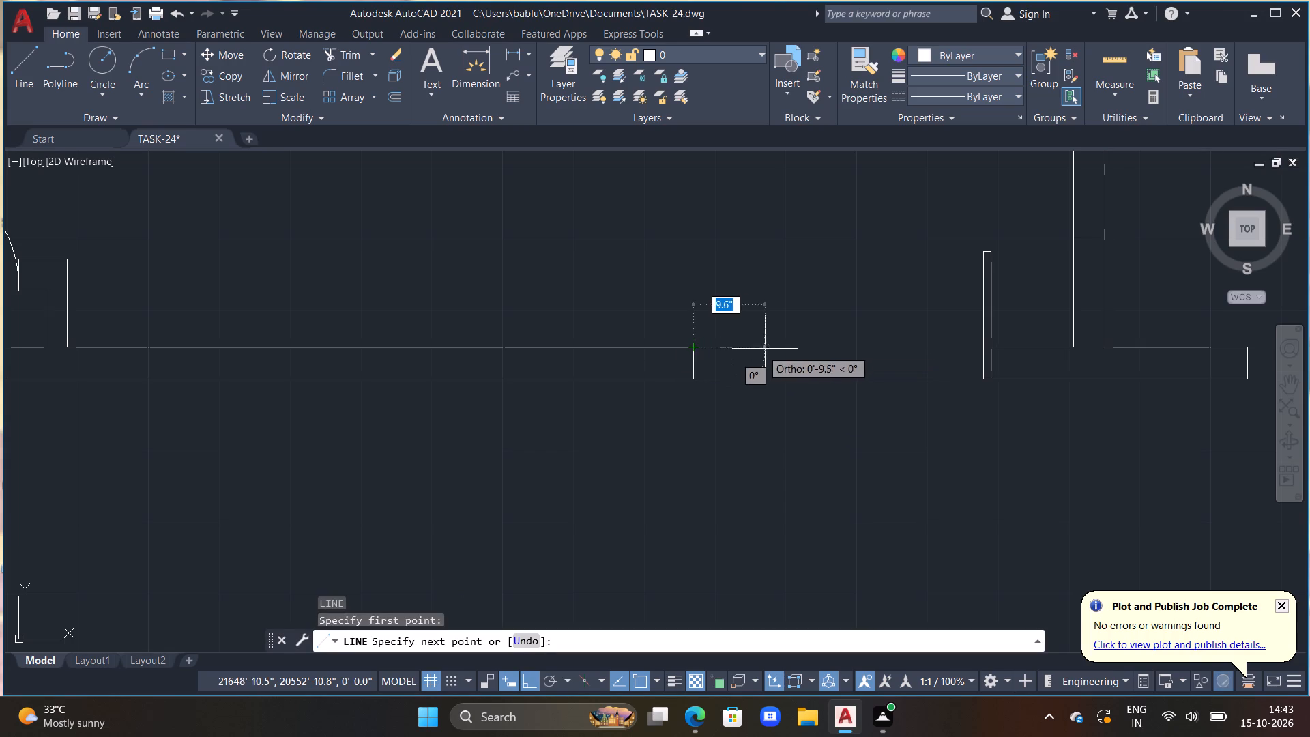
pyautogui.click(789, 347)
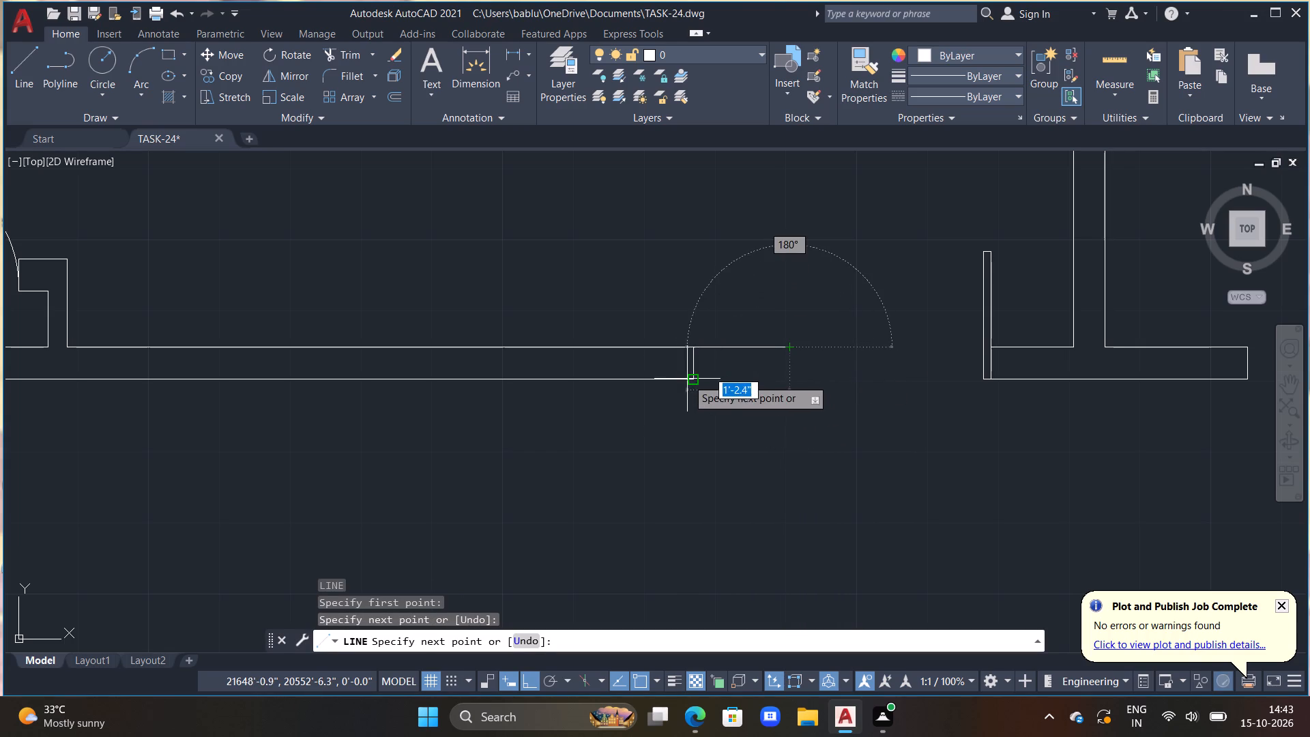
pyautogui.click(790, 379)
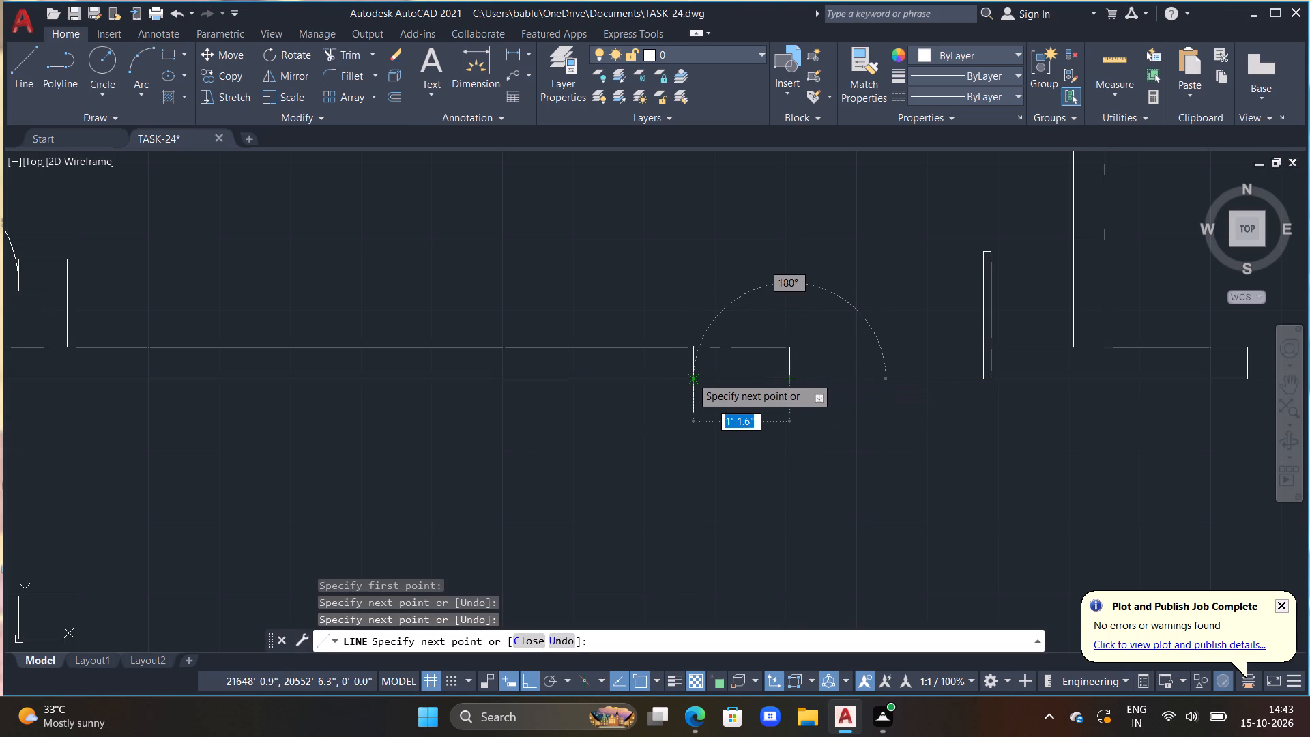
pyautogui.click(688, 379)
pyautogui.press('Escape')
pyautogui.click(693, 363)
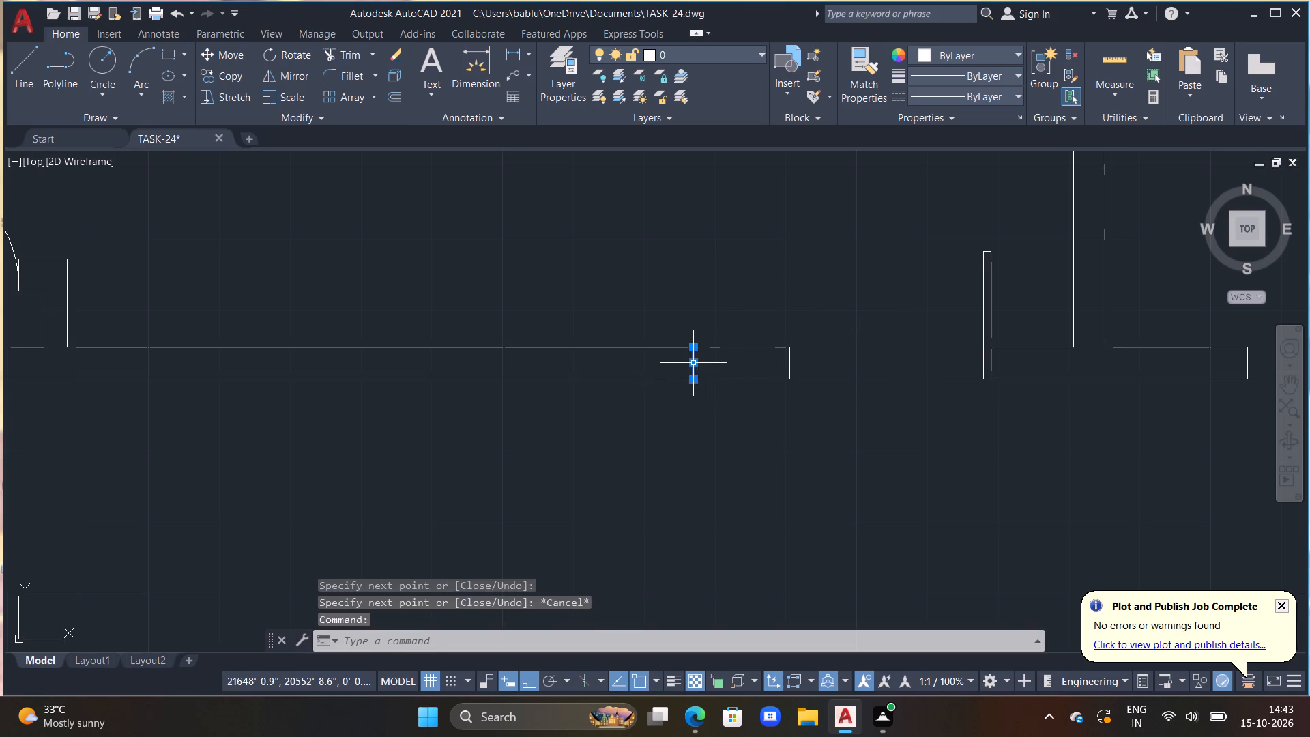
pyautogui.press('Delete')
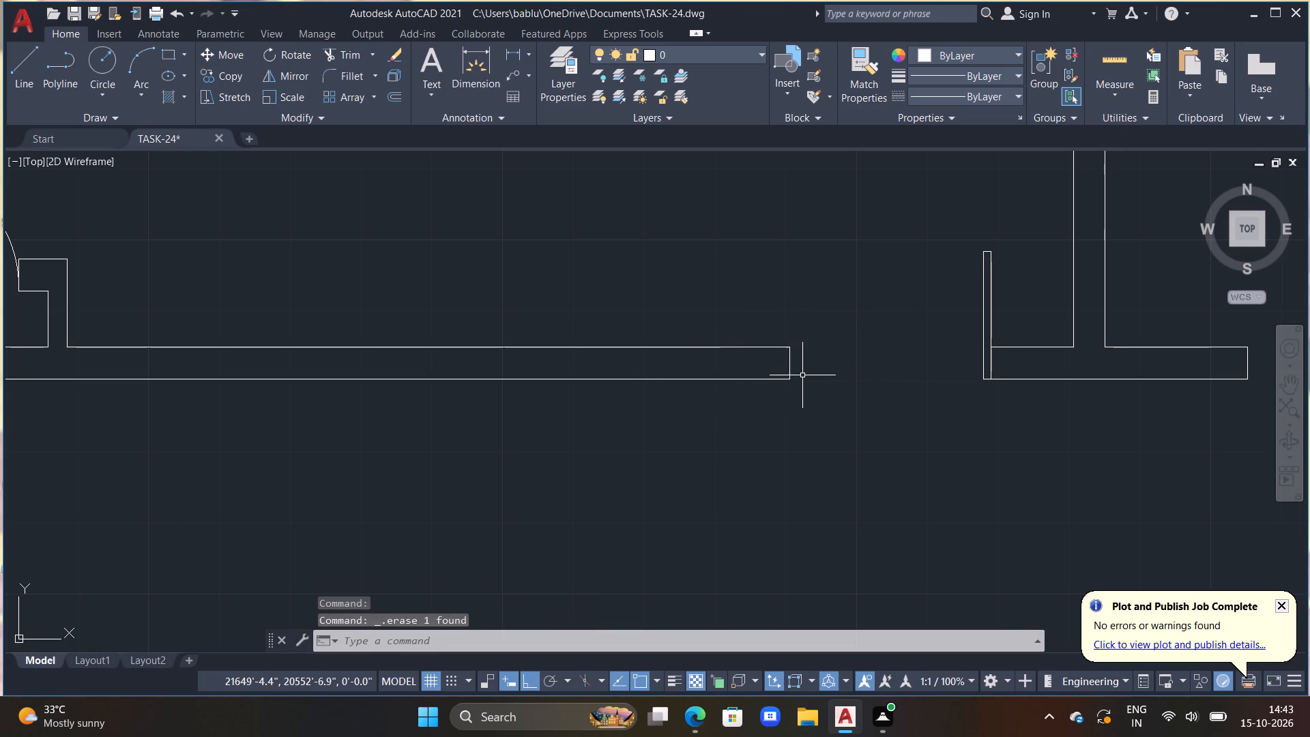
# Erase that wall's end line and extend the wall about another 5.3" toward the door leaf, with a new end line.
pyautogui.scroll(-4, 805, 375)
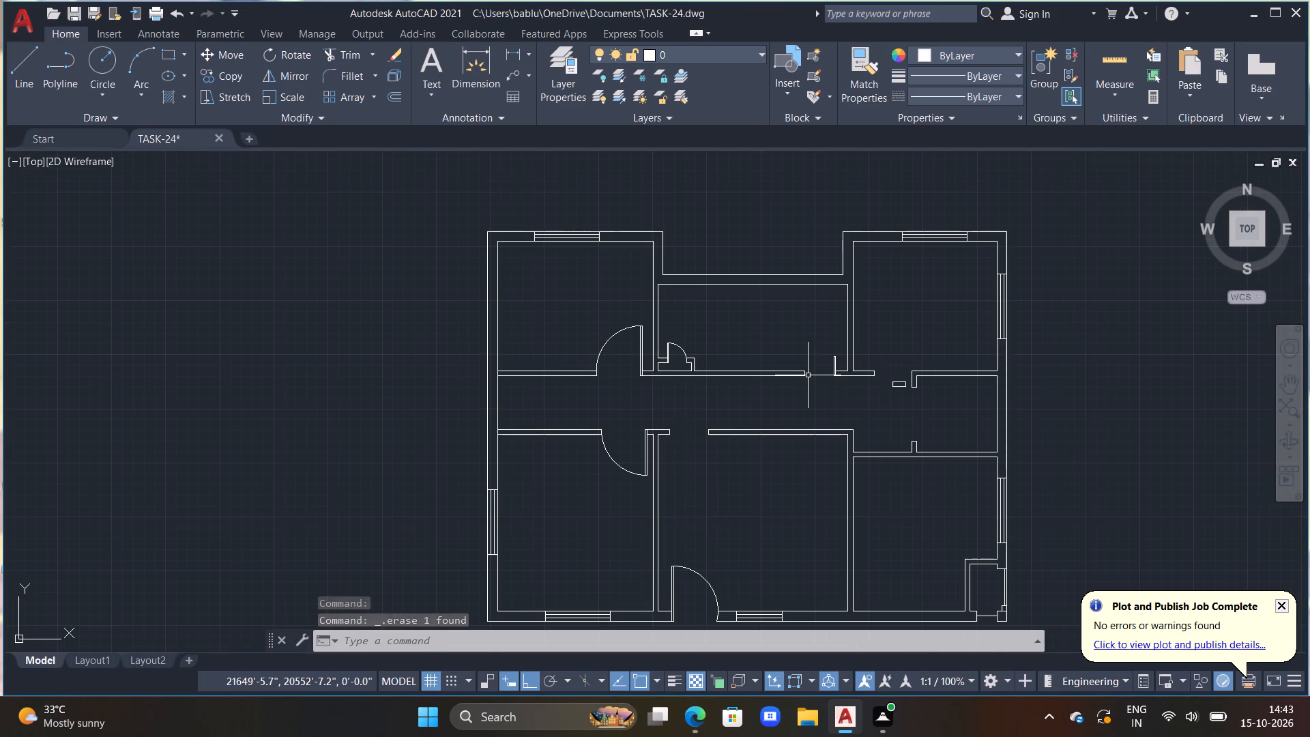
pyautogui.scroll(1, 808, 375)
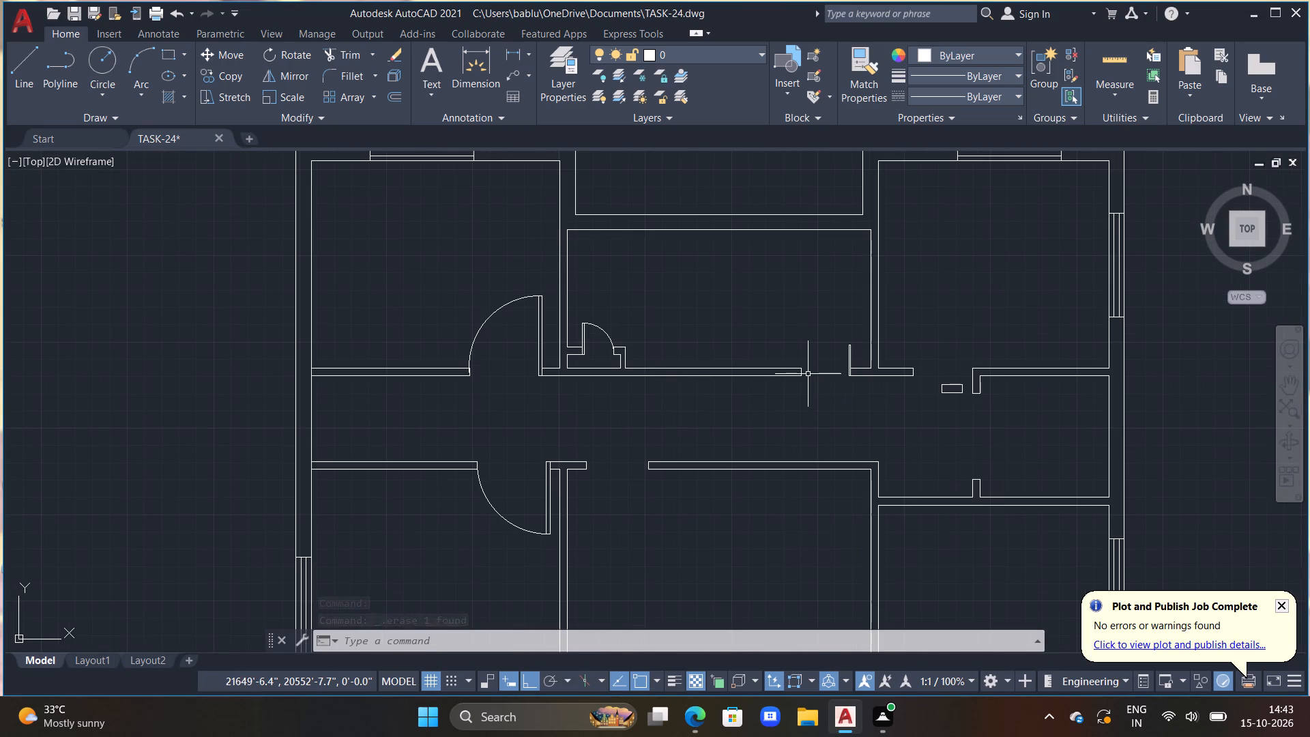
pyautogui.scroll(-1, 806, 380)
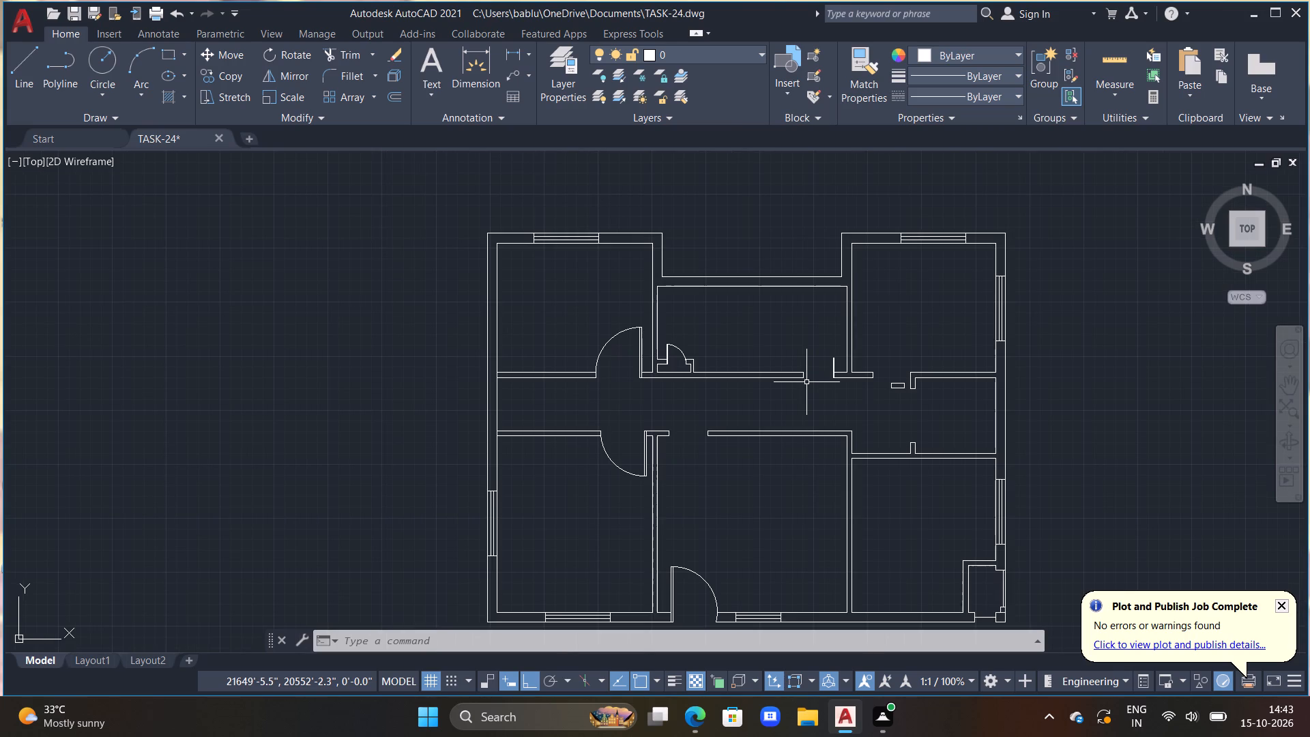
pyautogui.scroll(-1, 806, 382)
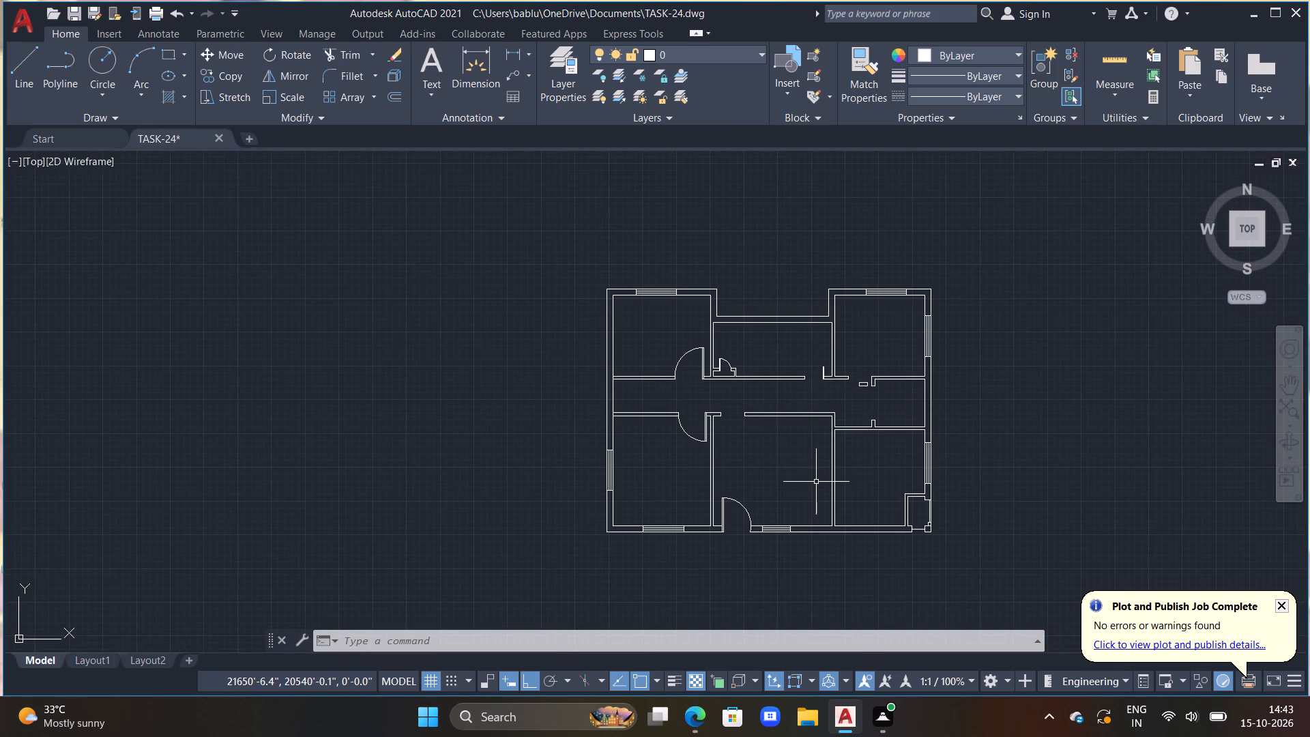
pyautogui.scroll(1, 849, 492)
pyautogui.scroll(1, 816, 414)
pyautogui.scroll(-1, 773, 308)
pyautogui.moveTo(781, 293); pyautogui.dragTo(826, 374, button='middle')
pyautogui.scroll(4, 816, 349)
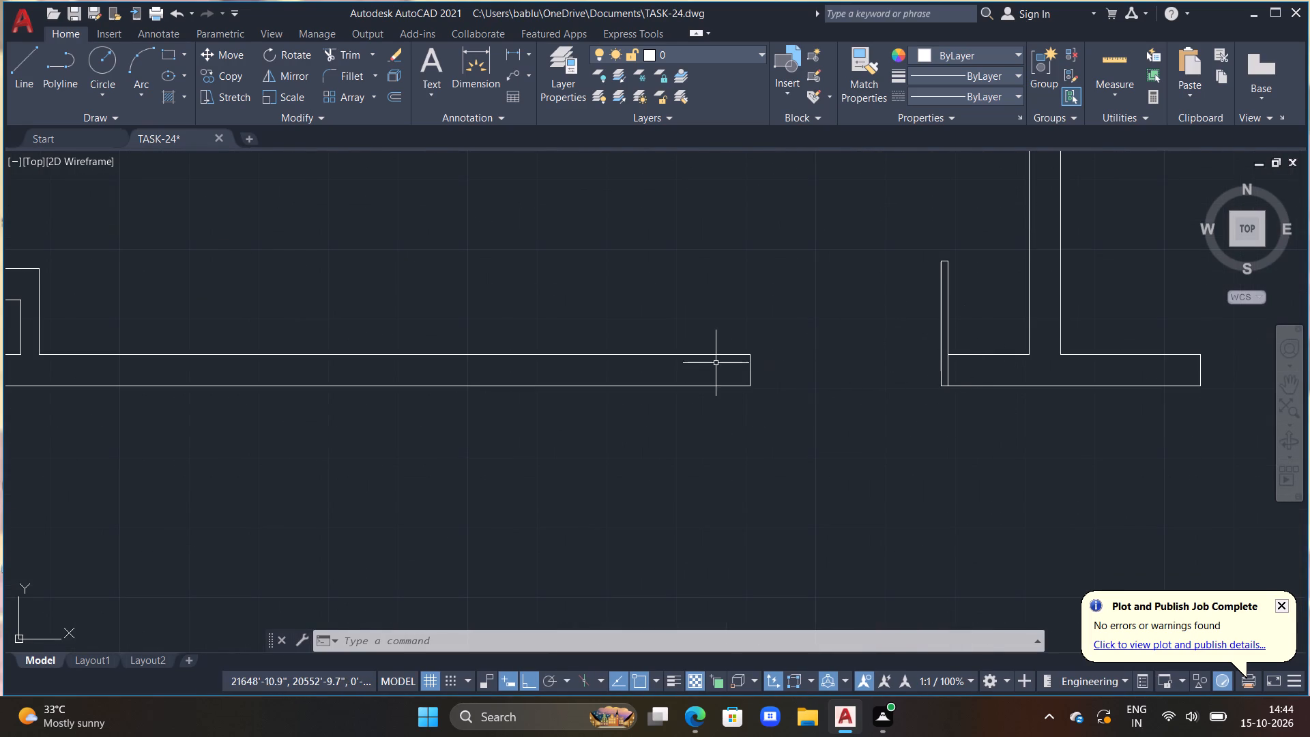
pyautogui.click(749, 364)
pyautogui.press('Delete')
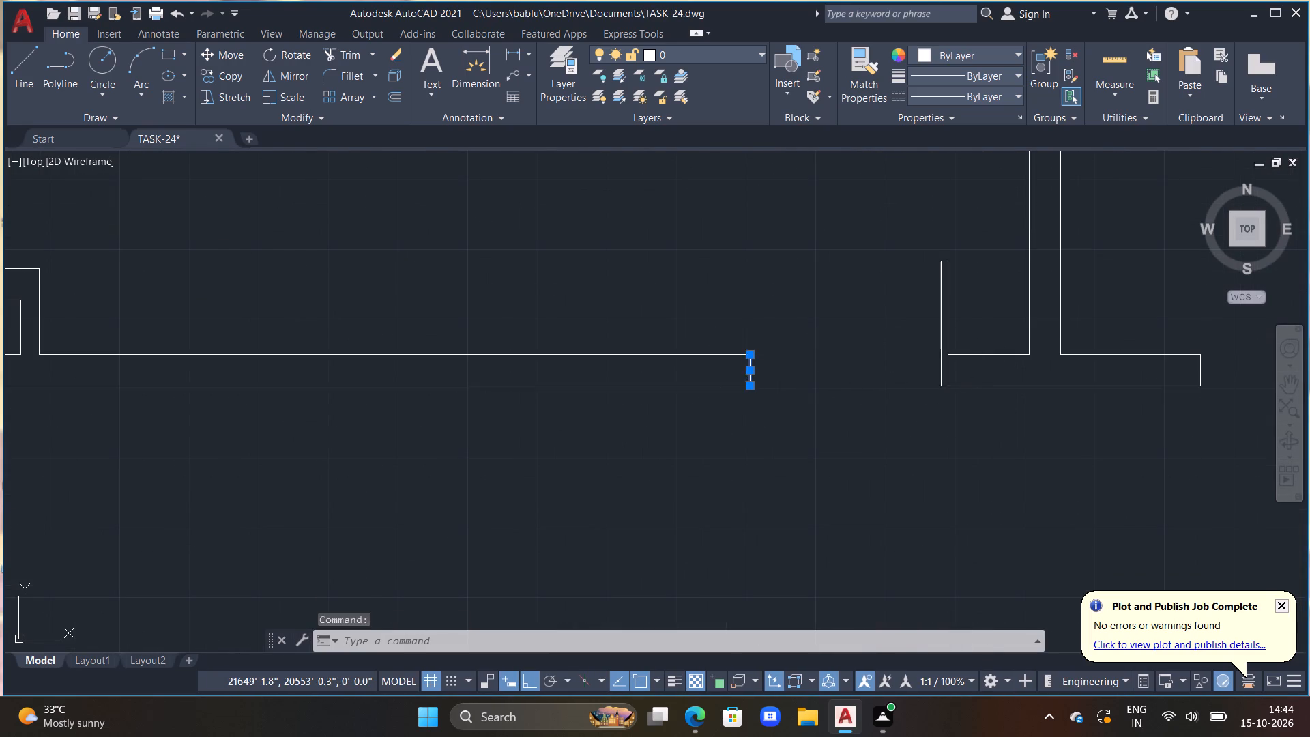
pyautogui.write('L')
pyautogui.press('space')
pyautogui.click(749, 351)
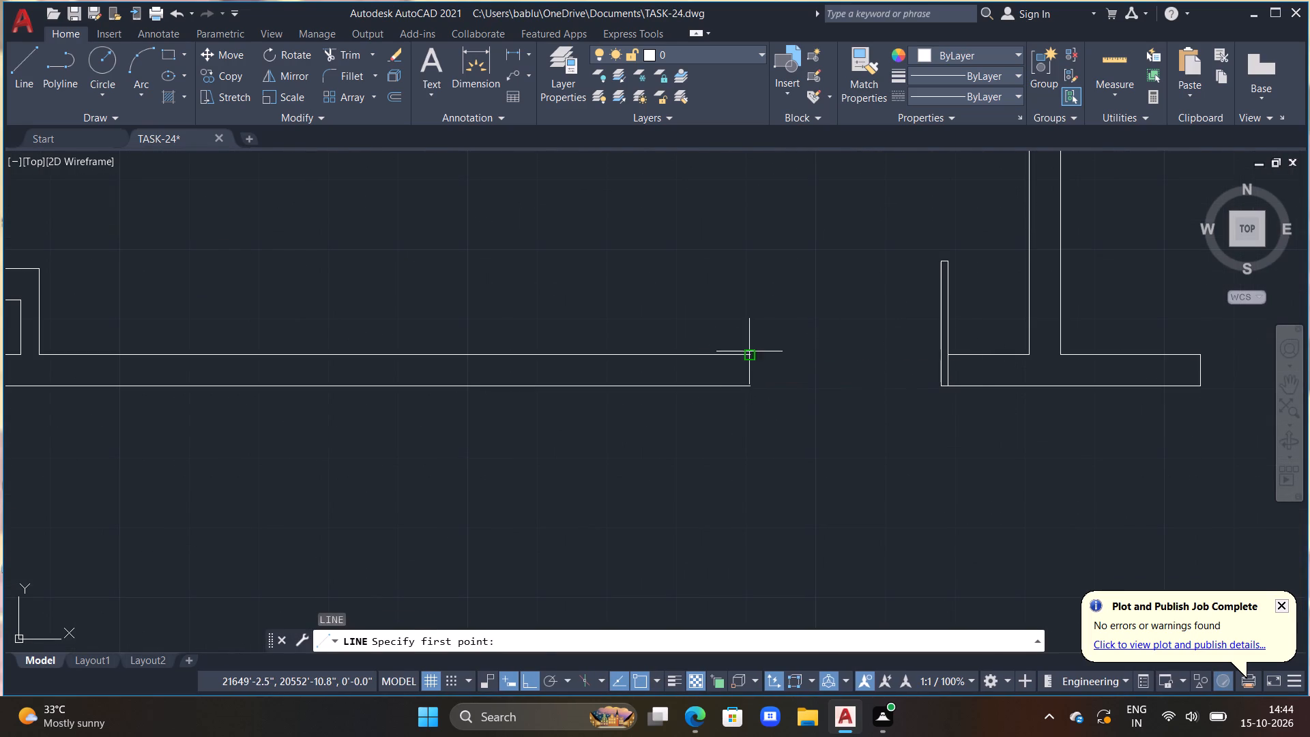
pyautogui.click(787, 356)
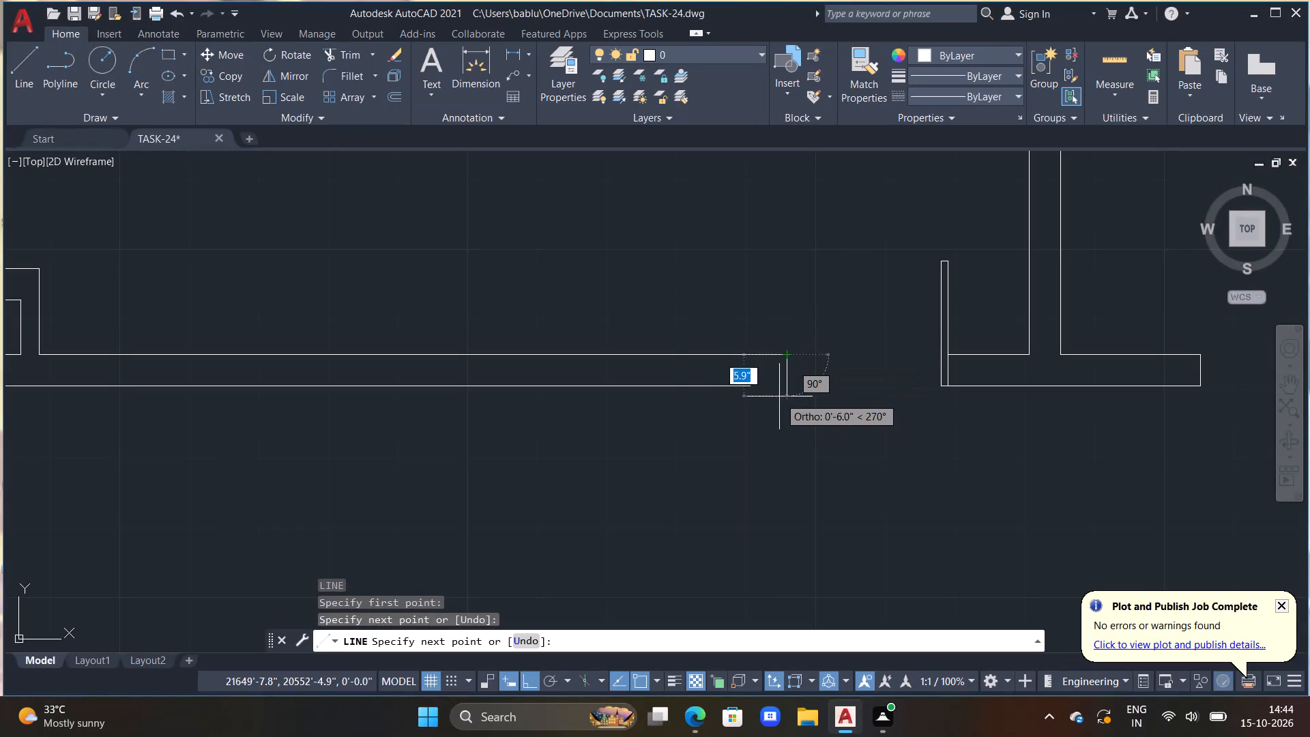
pyautogui.click(789, 386)
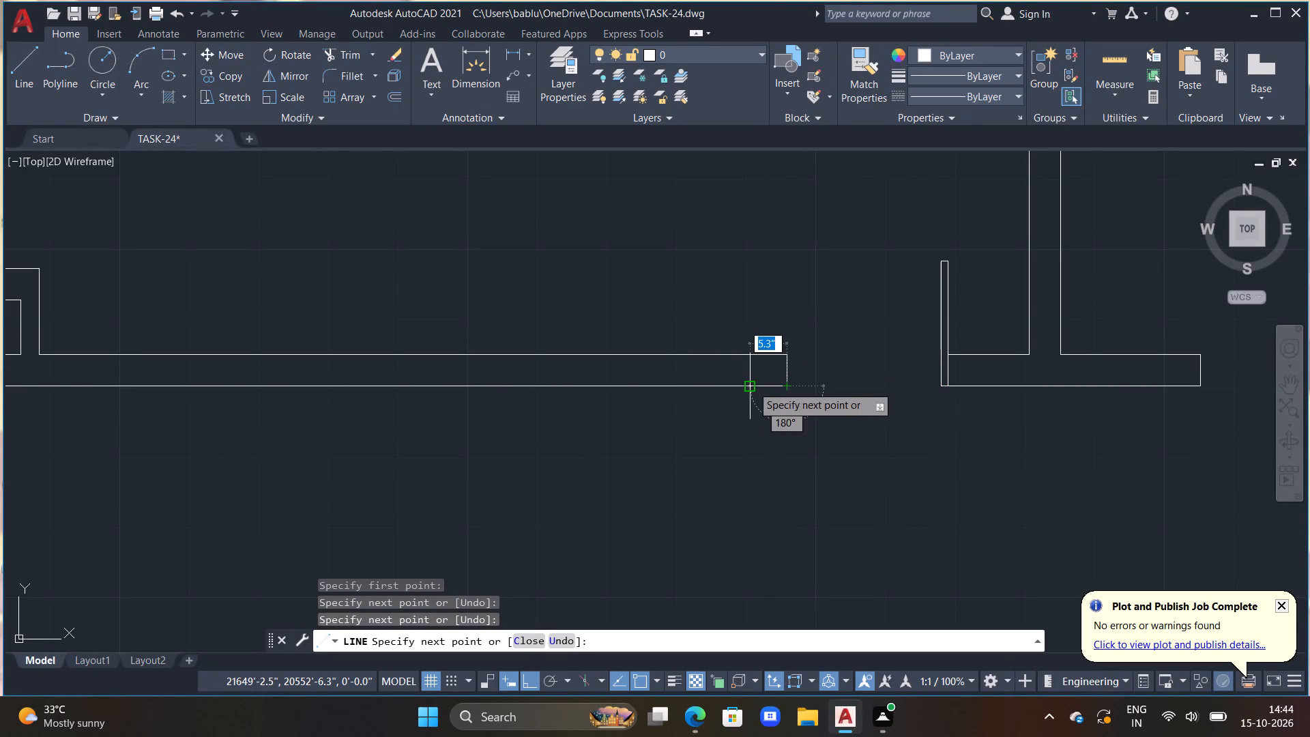
pyautogui.click(748, 388)
pyautogui.press('Escape')
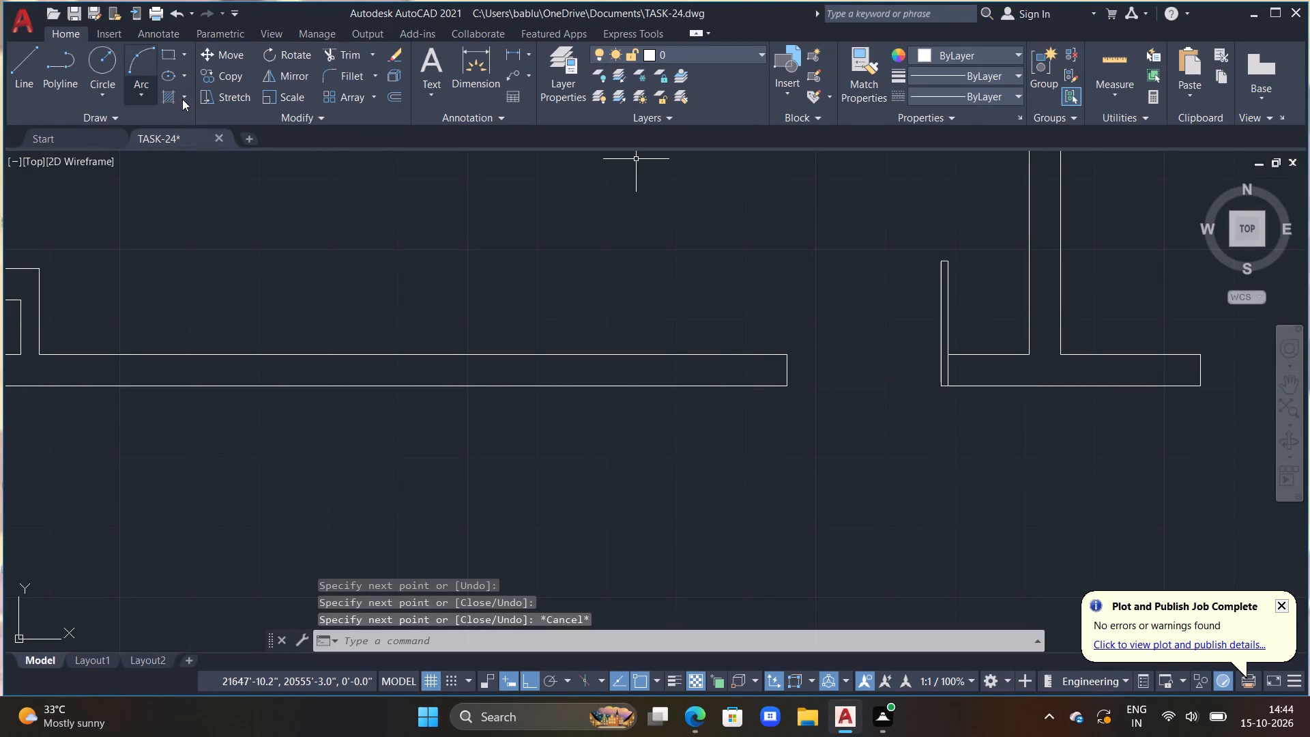
# Draw the upper middle room door's swing as a three-point arc through the leaf's top corners to the left jamb's corridor-side corner.
pyautogui.click(143, 47)
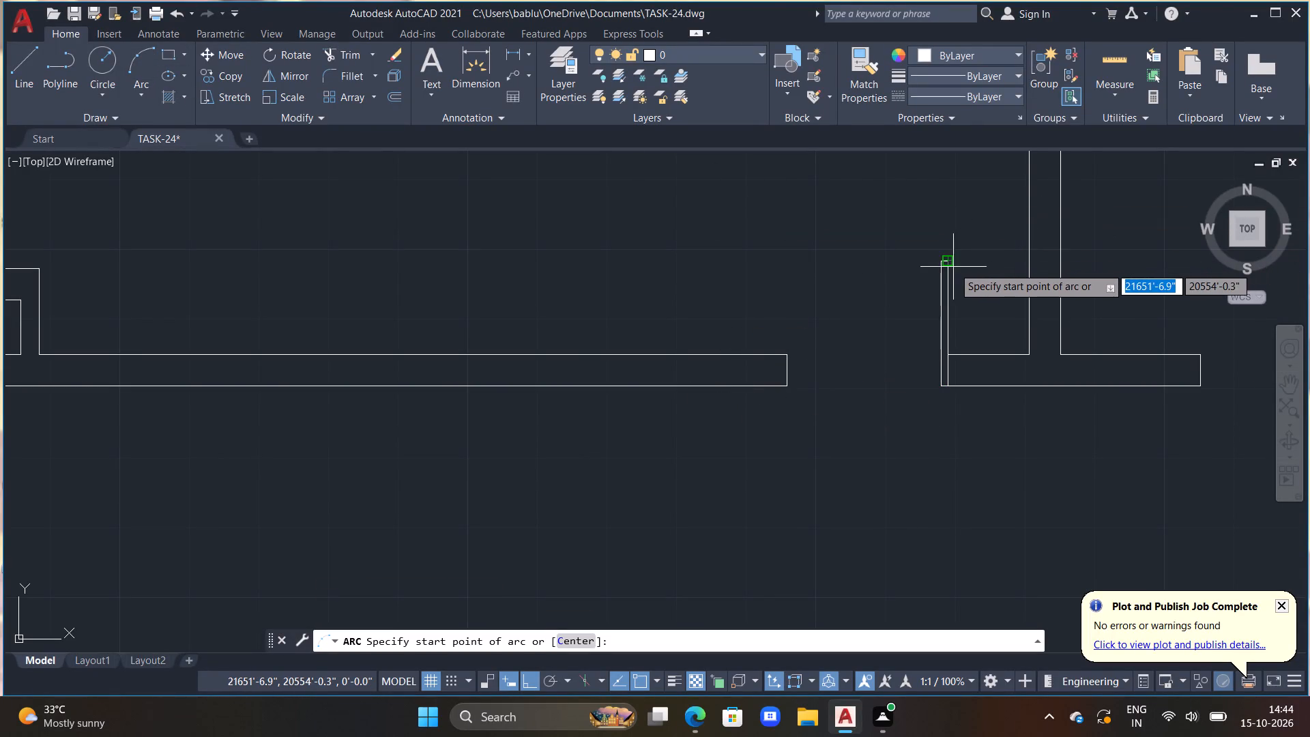
pyautogui.click(951, 263)
pyautogui.click(938, 261)
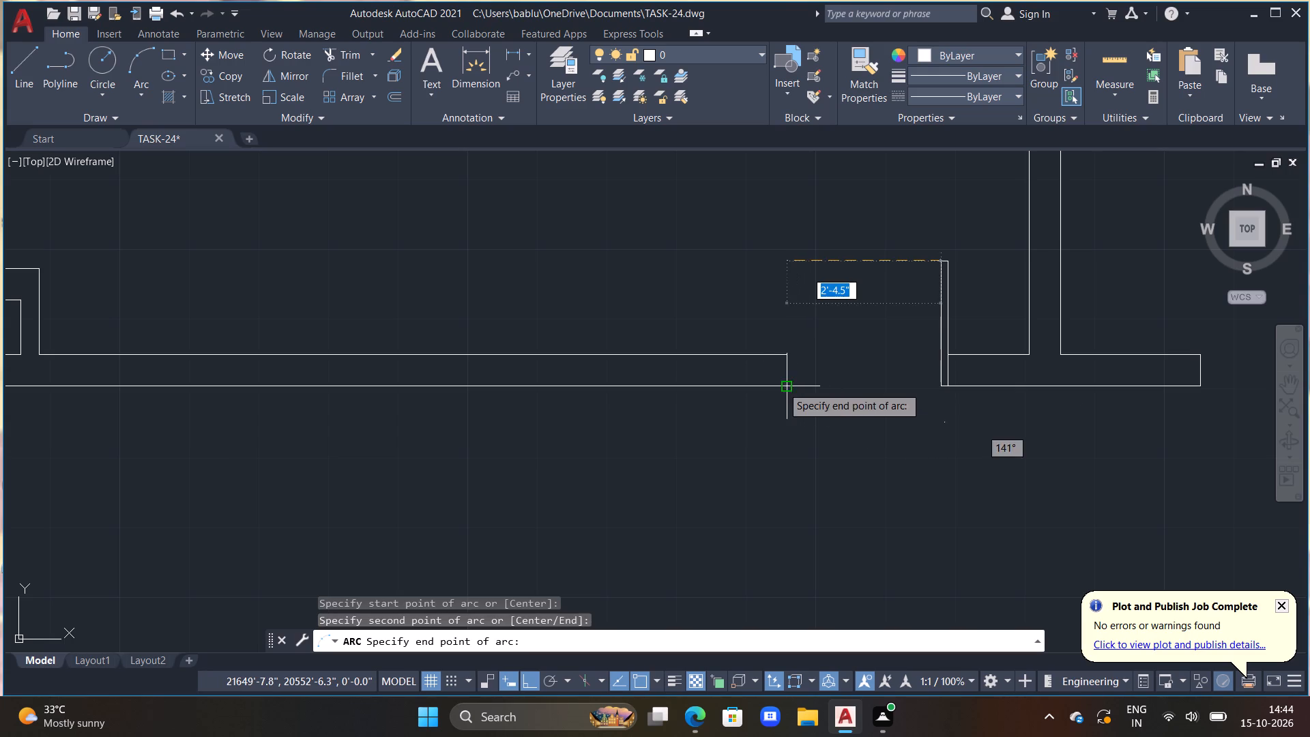
pyautogui.click(782, 386)
# Draw the upper right room's door leaf at the opening's left jamb, 1'6" up from the corridor-side corner, 1" thick, closed at the bottom.
pyautogui.scroll(-5, 867, 392)
pyautogui.moveTo(935, 402); pyautogui.dragTo(841, 373, button='middle')
pyautogui.scroll(2, 824, 340)
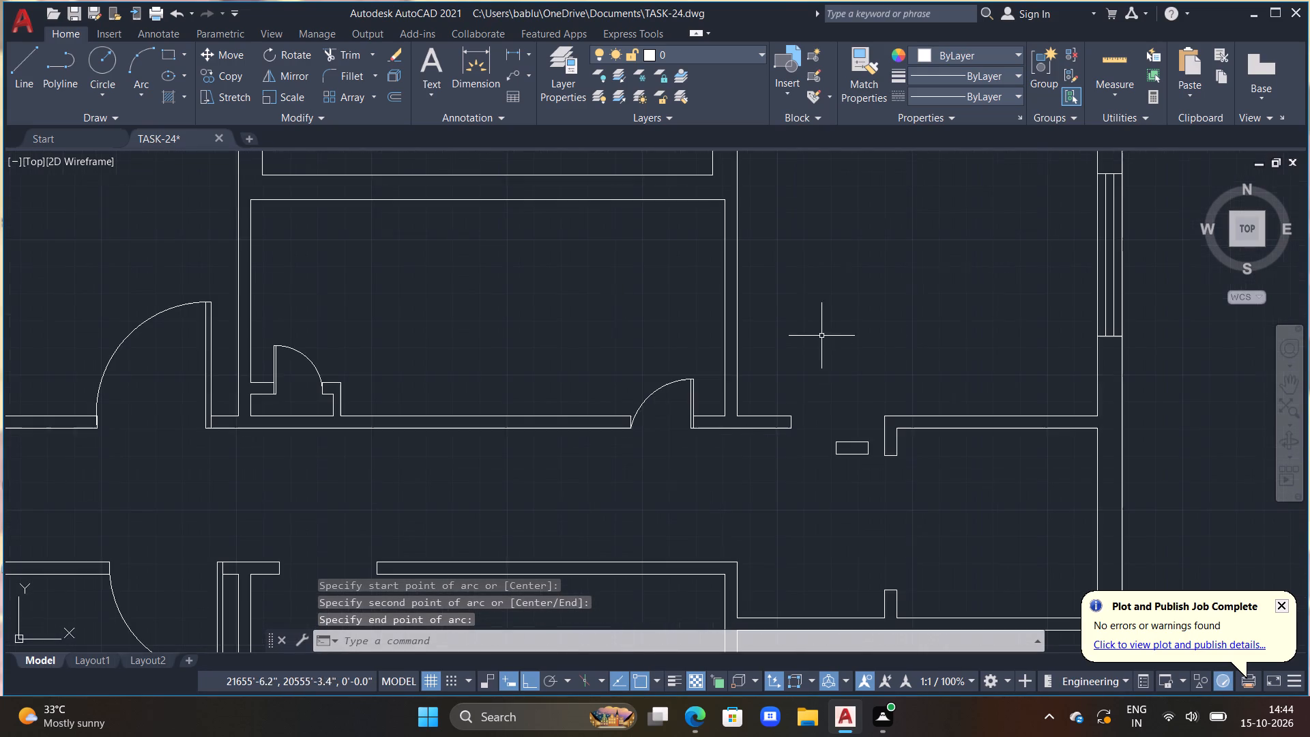
pyautogui.scroll(1, 821, 336)
pyautogui.scroll(1, 816, 405)
pyautogui.write('L')
pyautogui.press('space')
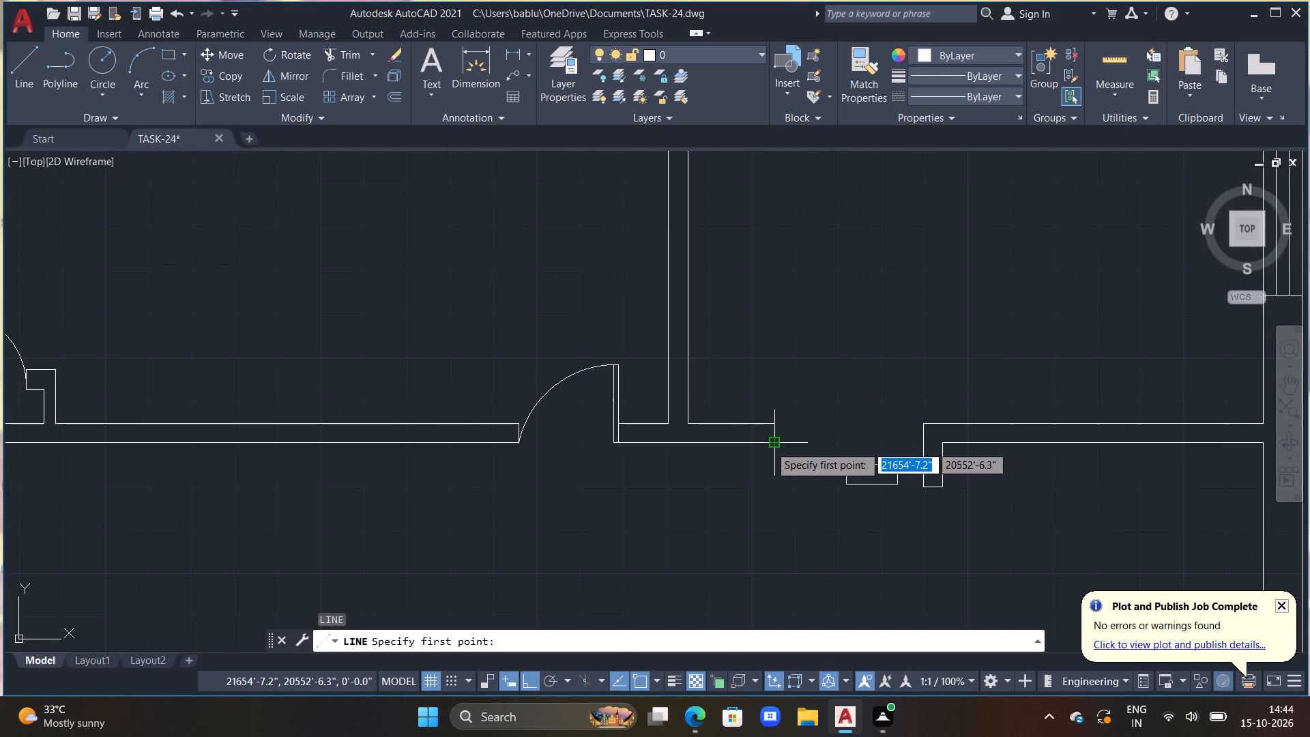
pyautogui.click(770, 446)
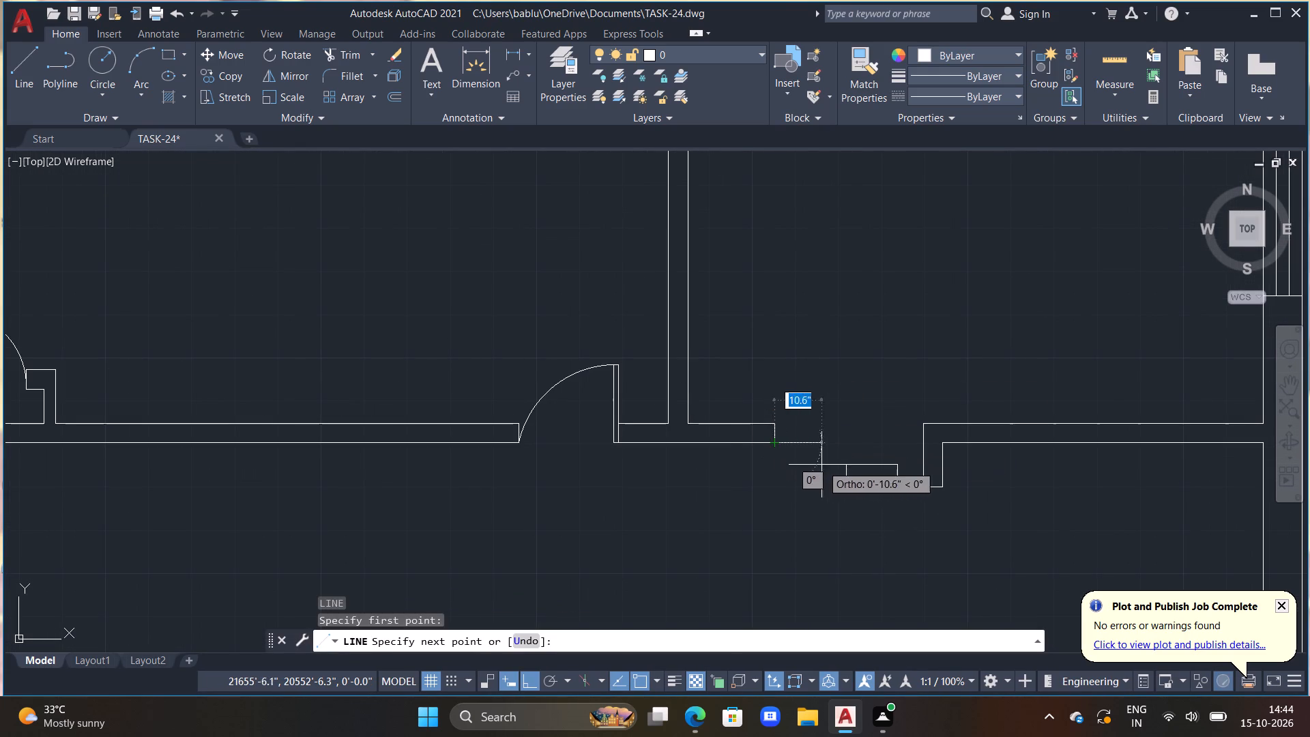
pyautogui.write("1'")
pyautogui.write('6"')
pyautogui.press('Return')
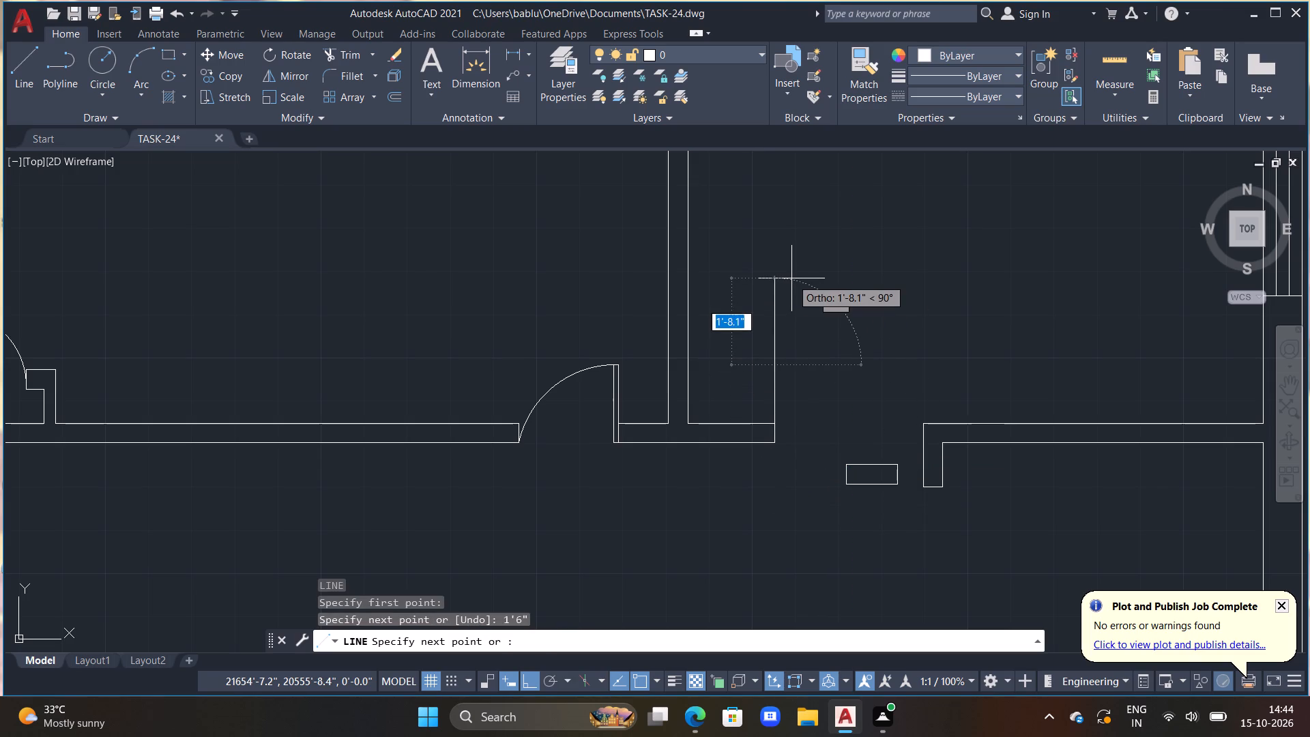
pyautogui.write('1"')
pyautogui.press('Return')
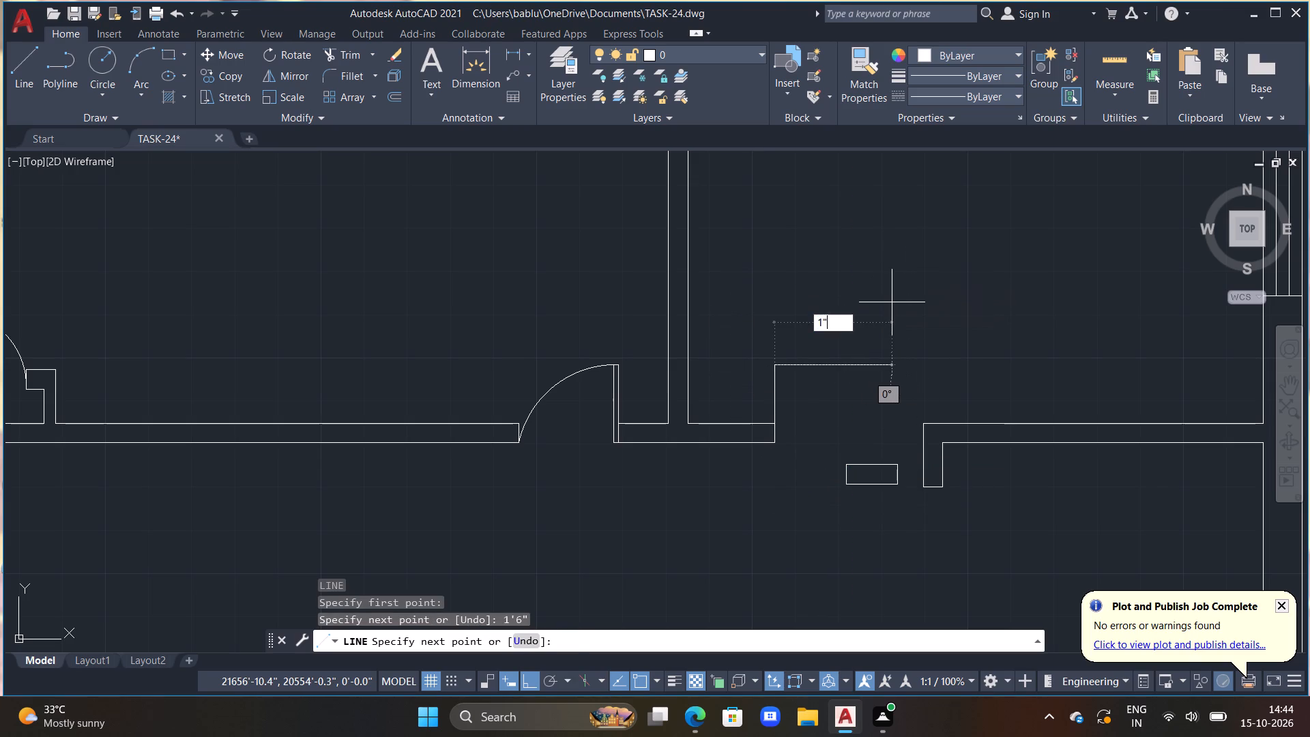
pyautogui.scroll(2, 793, 440)
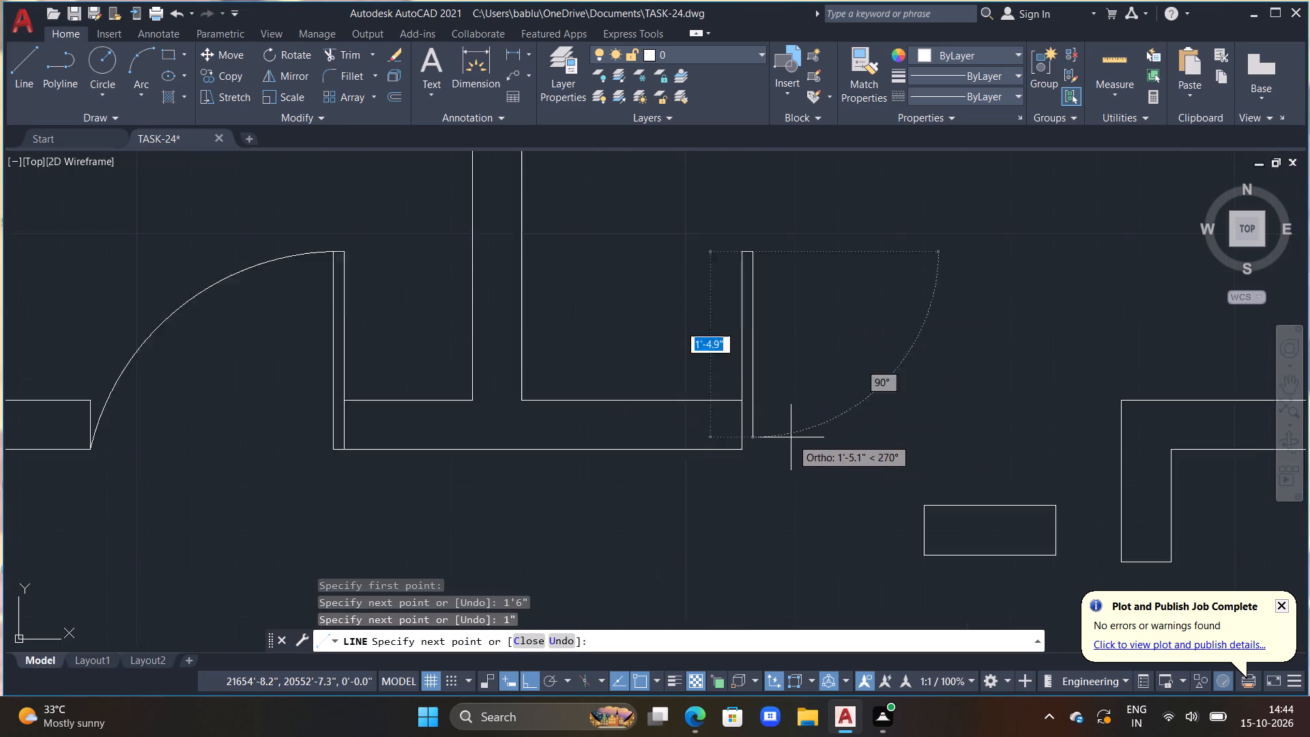
pyautogui.scroll(2, 791, 437)
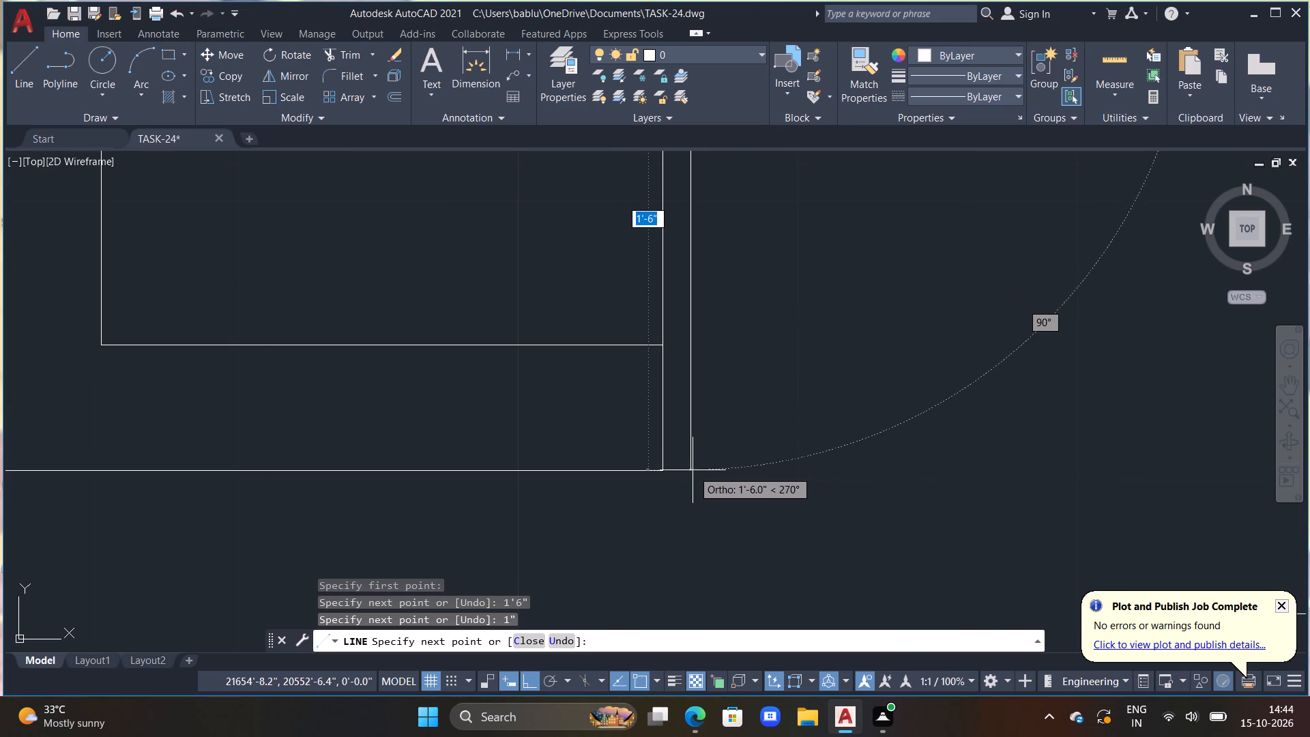
pyautogui.click(691, 472)
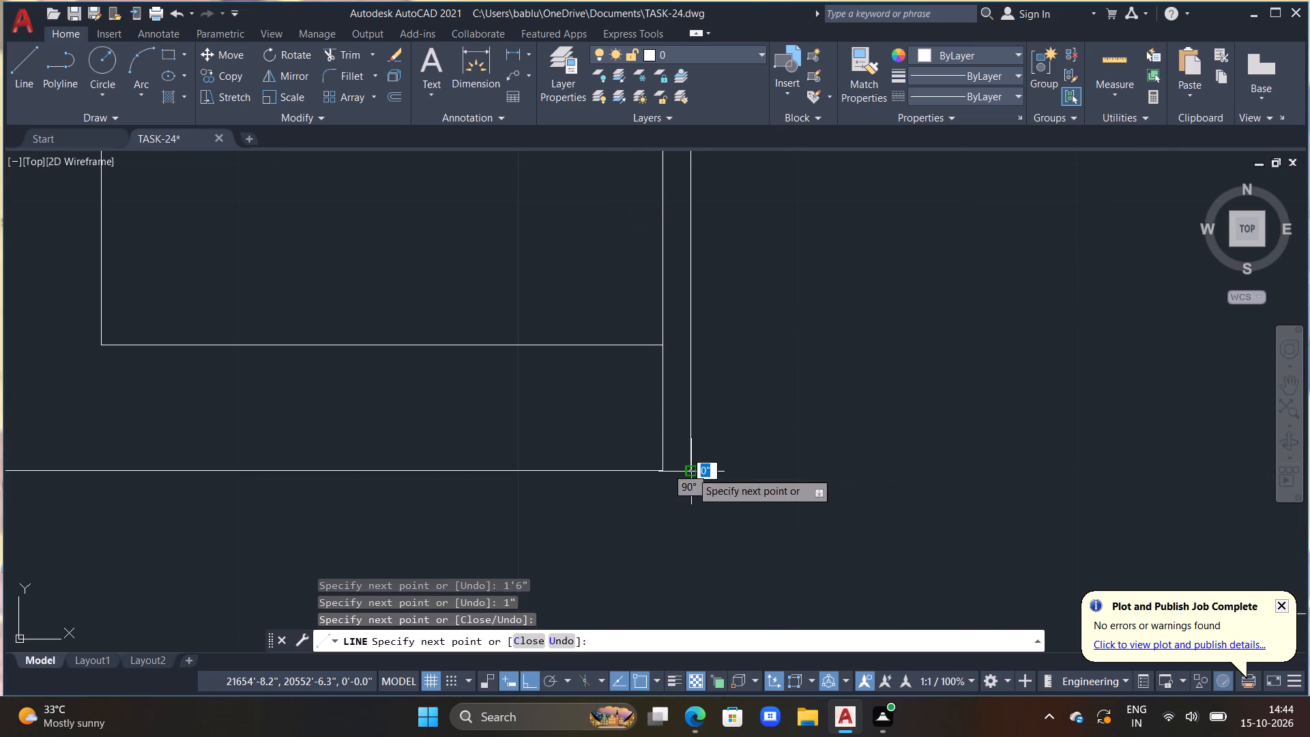
pyautogui.click(664, 469)
pyautogui.press('Escape')
pyautogui.scroll(-3, 682, 439)
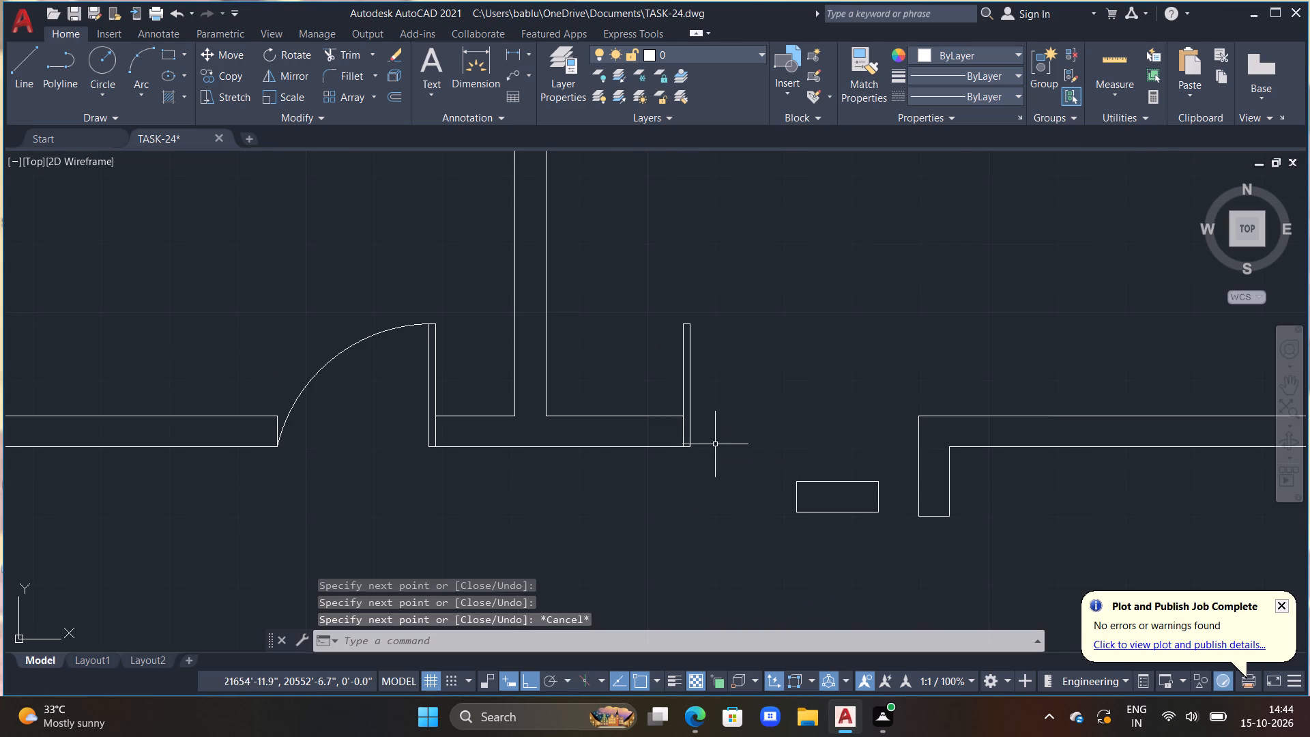
# Draw the upper right room door's swing as a three-point arc from the leaf's top edge to the loose wall block's upper-left corner.
pyautogui.click(132, 57)
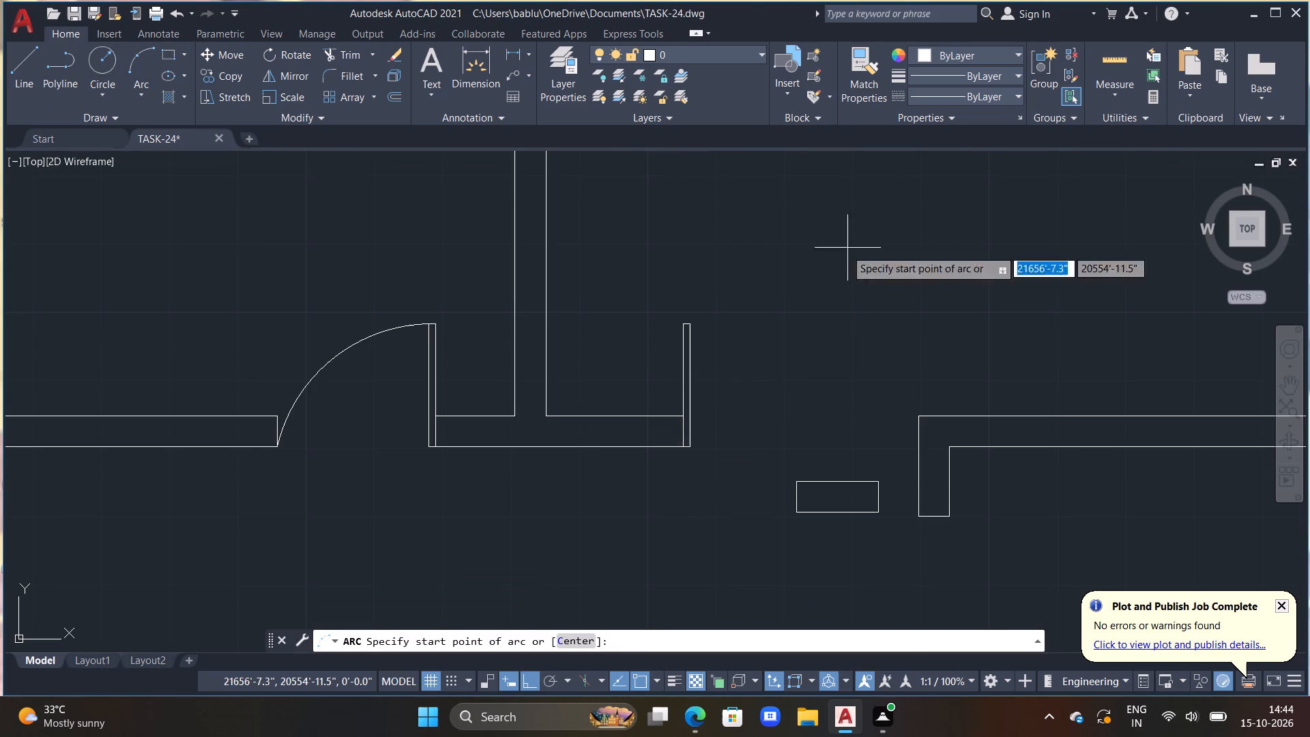
pyautogui.scroll(3, 681, 328)
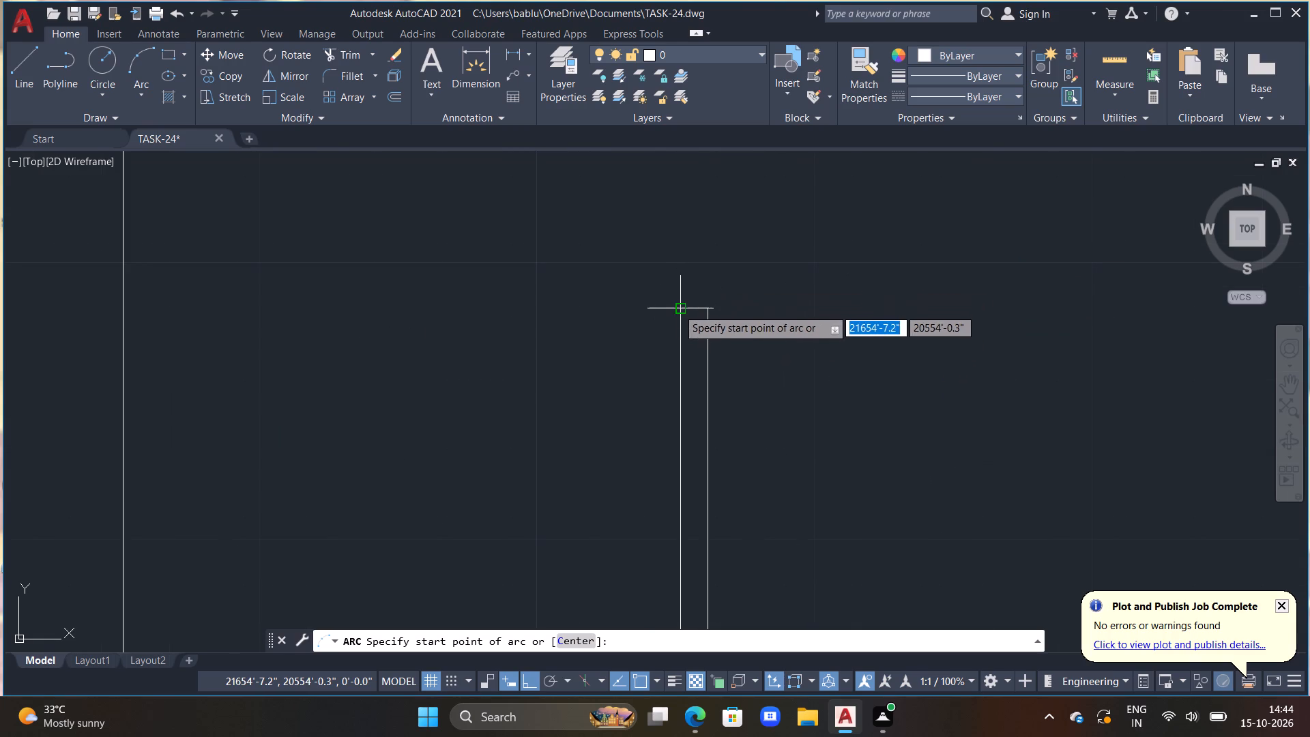
pyautogui.click(682, 310)
pyautogui.click(701, 310)
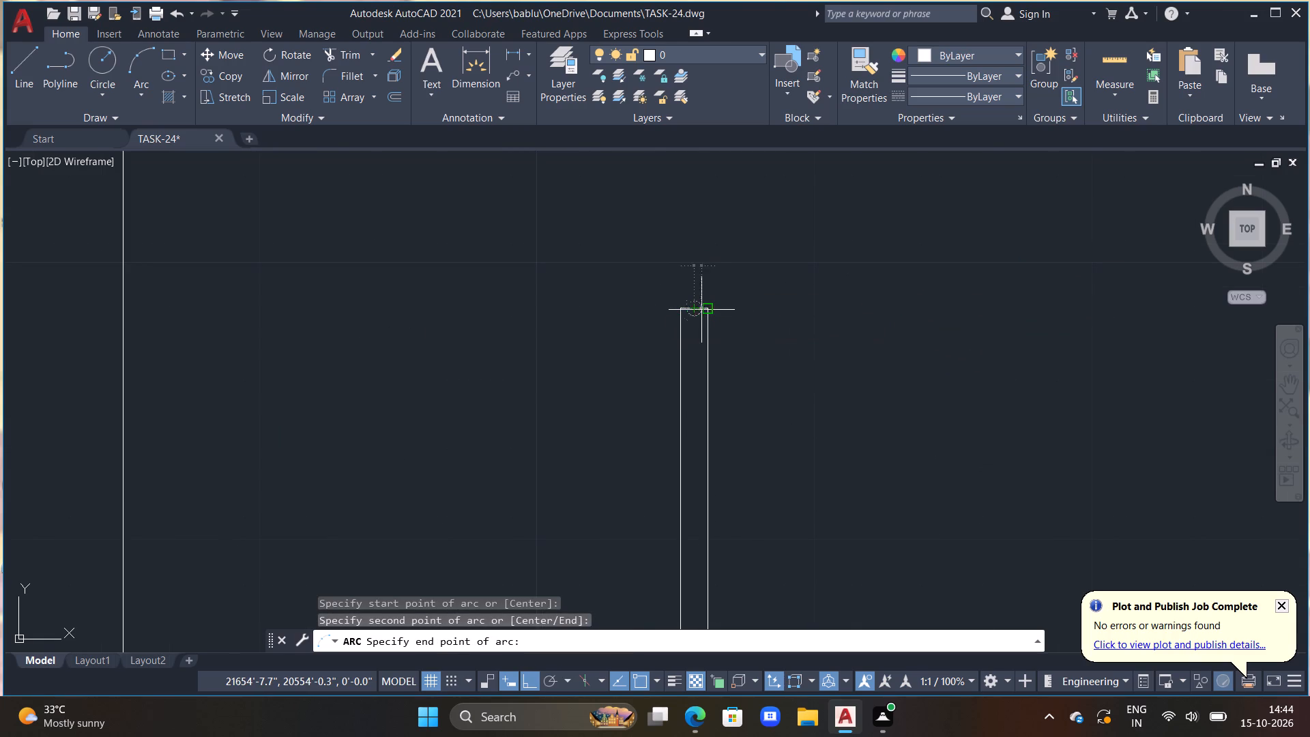
pyautogui.click(713, 310)
pyautogui.scroll(-4, 793, 316)
pyautogui.moveTo(791, 324); pyautogui.dragTo(761, 272, button='middle')
pyautogui.scroll(2, 840, 383)
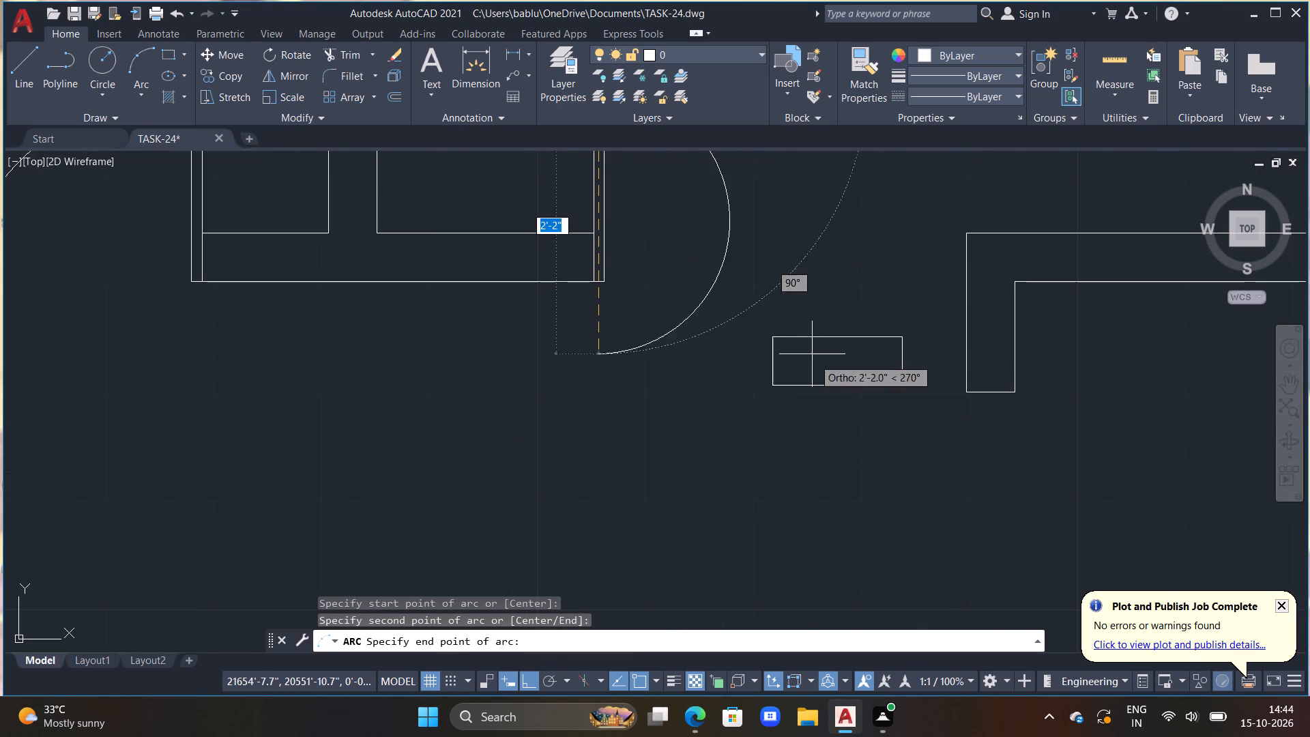
pyautogui.click(771, 336)
pyautogui.scroll(-2, 762, 393)
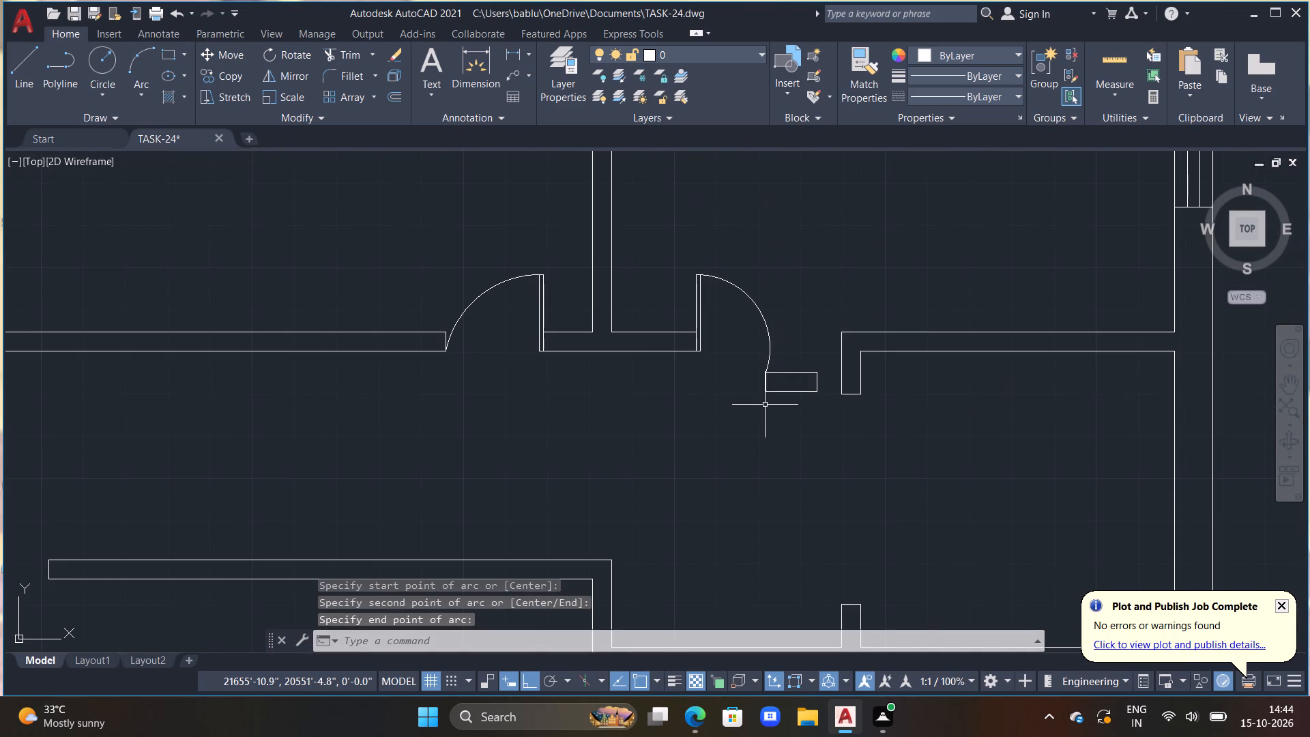
pyautogui.moveTo(853, 410); pyautogui.dragTo(824, 389, button='middle')
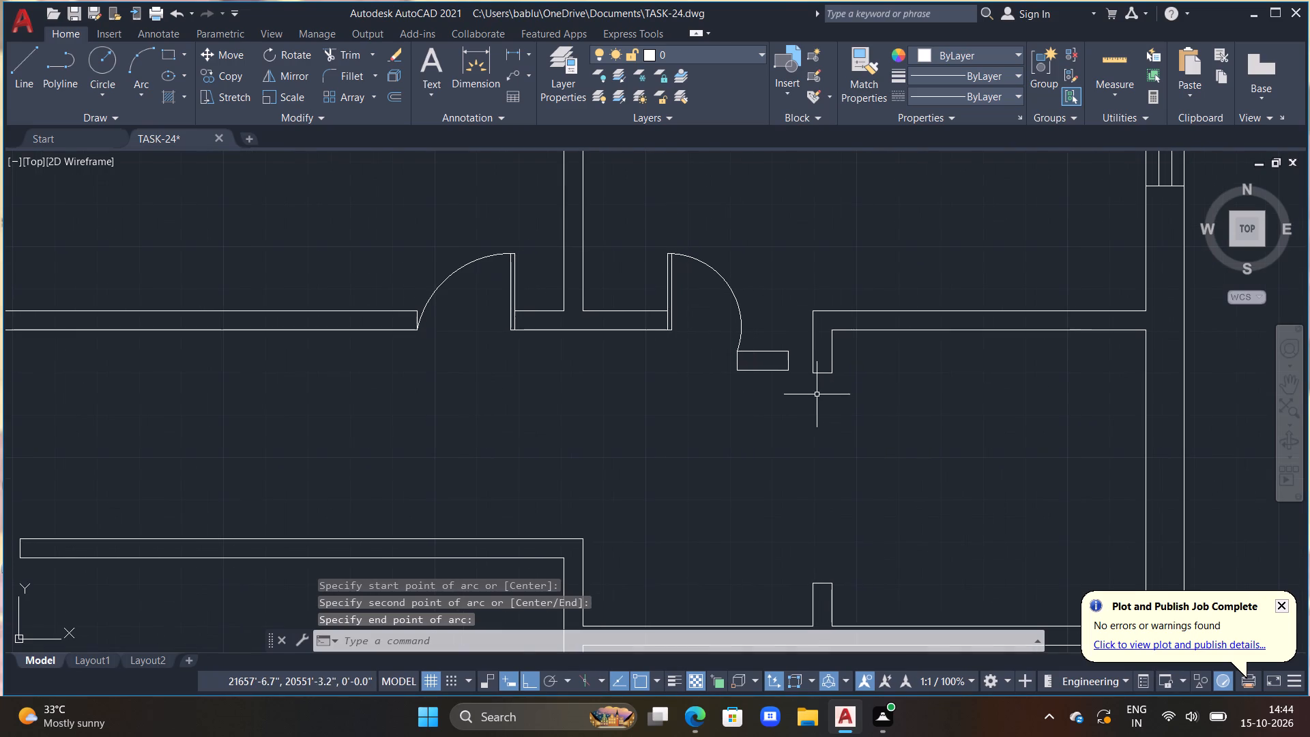
pyautogui.press('Escape')
# Draw a closed door leaf 4'6" long and 2" thick from the upper wall stub's lower-left corner toward the right outer wall.
pyautogui.press('l')
pyautogui.press('space')
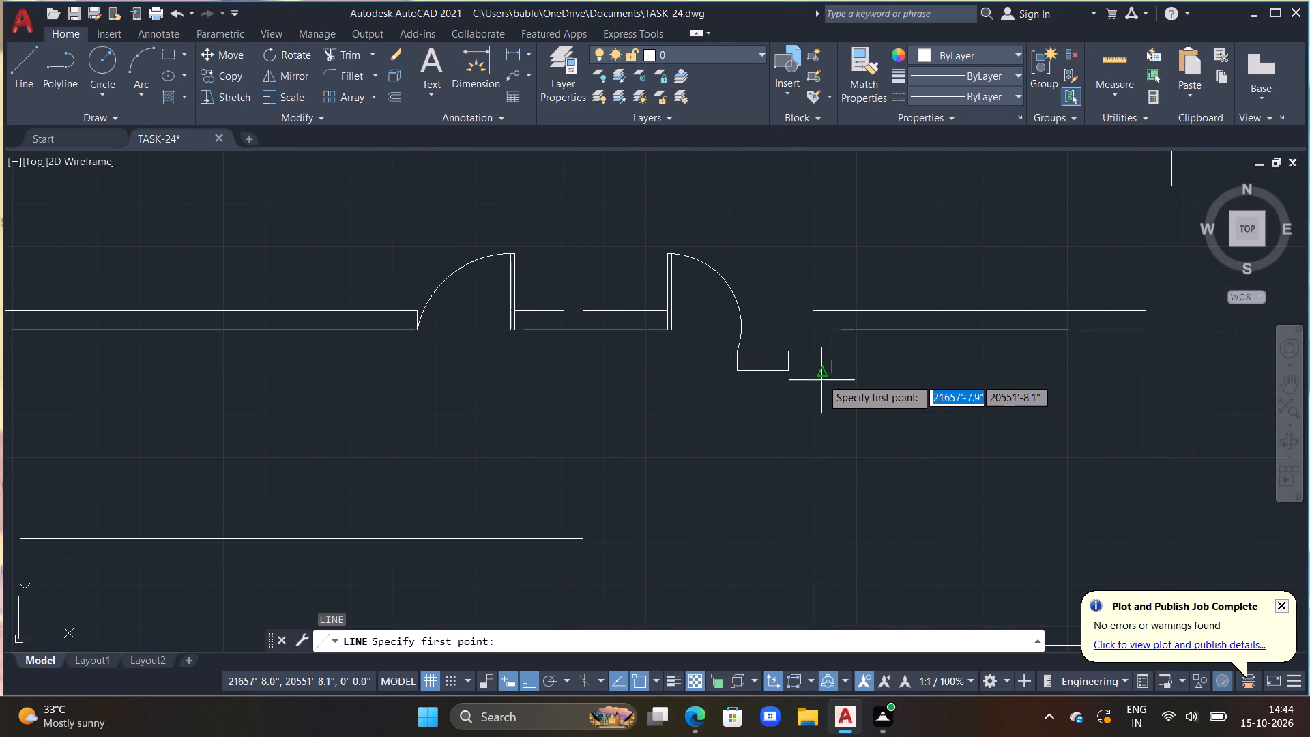
pyautogui.scroll(-2, 841, 386)
pyautogui.moveTo(875, 394); pyautogui.dragTo(875, 321, button='middle')
pyautogui.scroll(1, 838, 345)
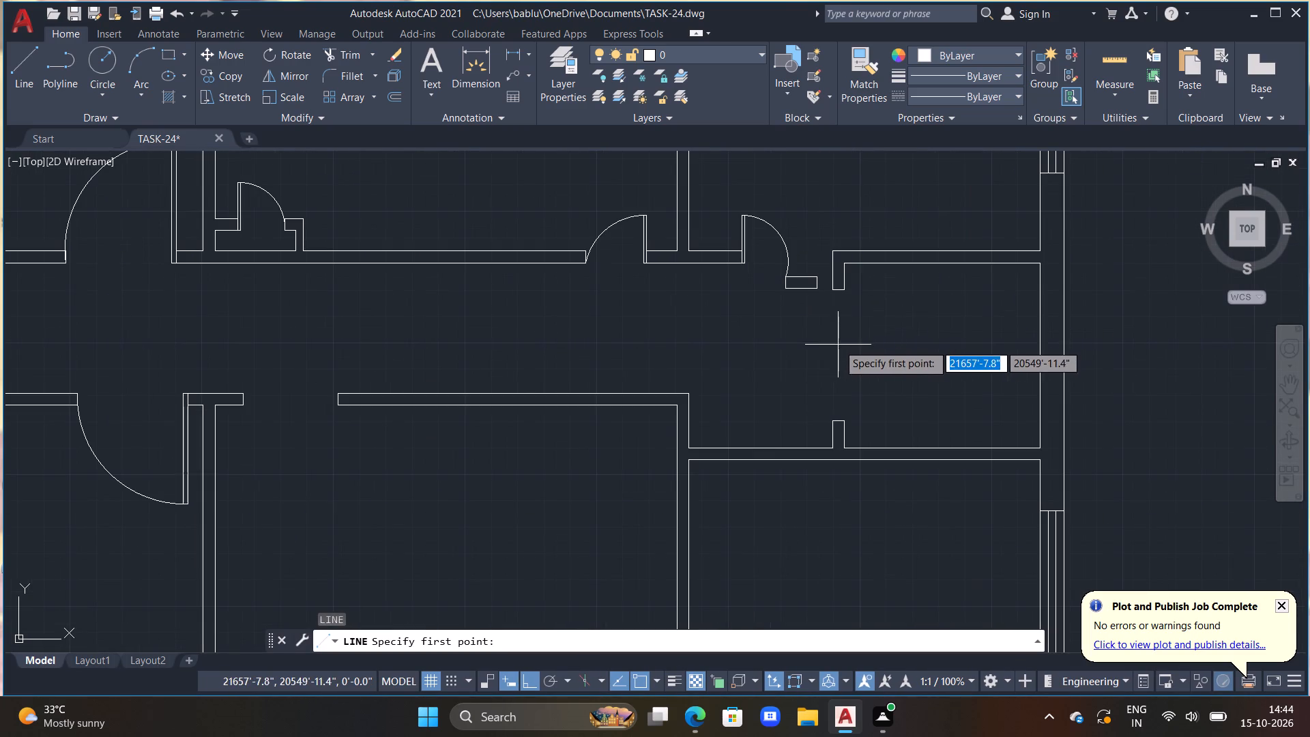
pyautogui.click(828, 293)
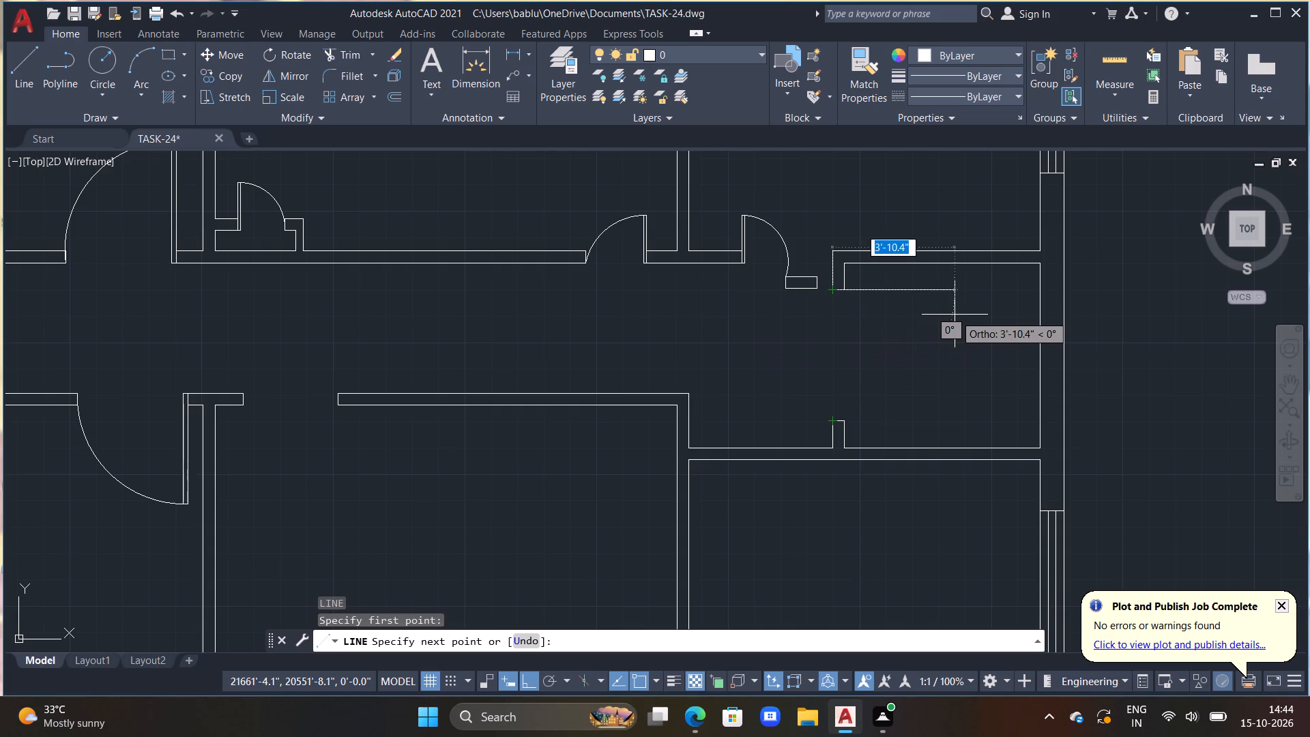
pyautogui.write('4\'6"')
pyautogui.press('Return')
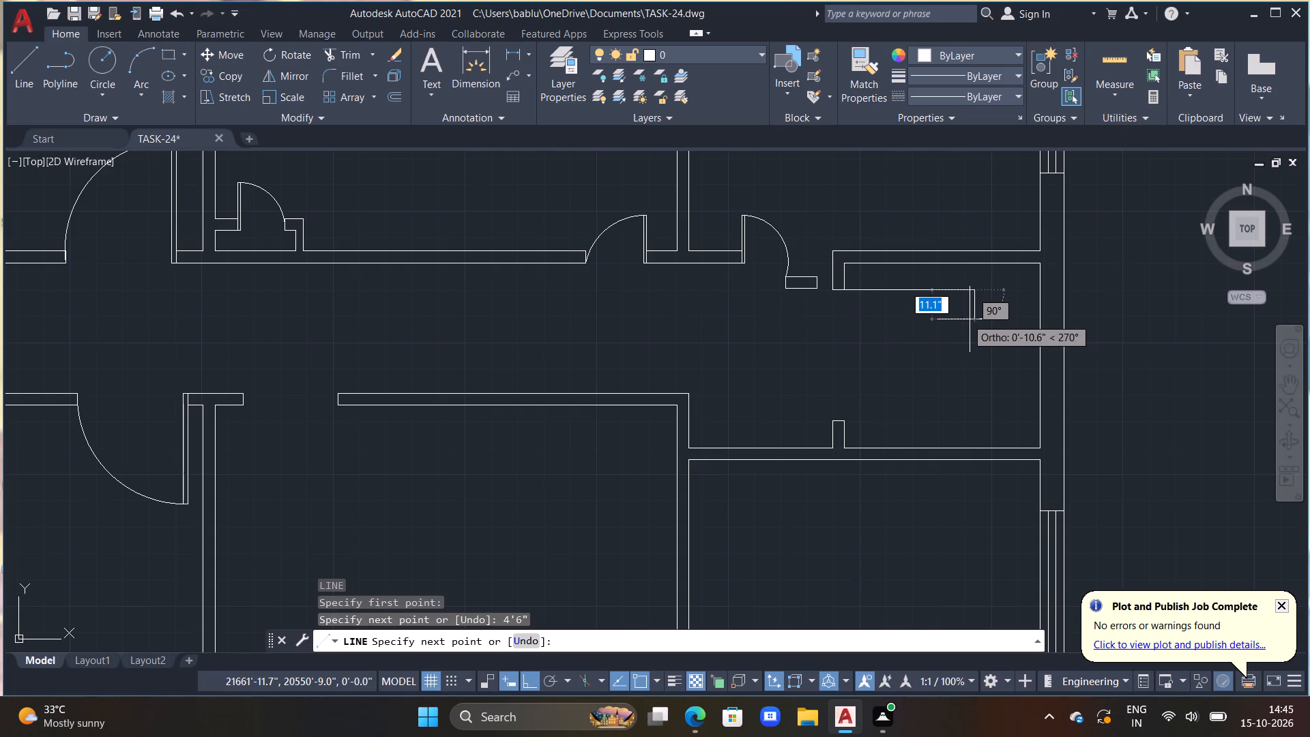
pyautogui.write('2"')
pyautogui.press('Return')
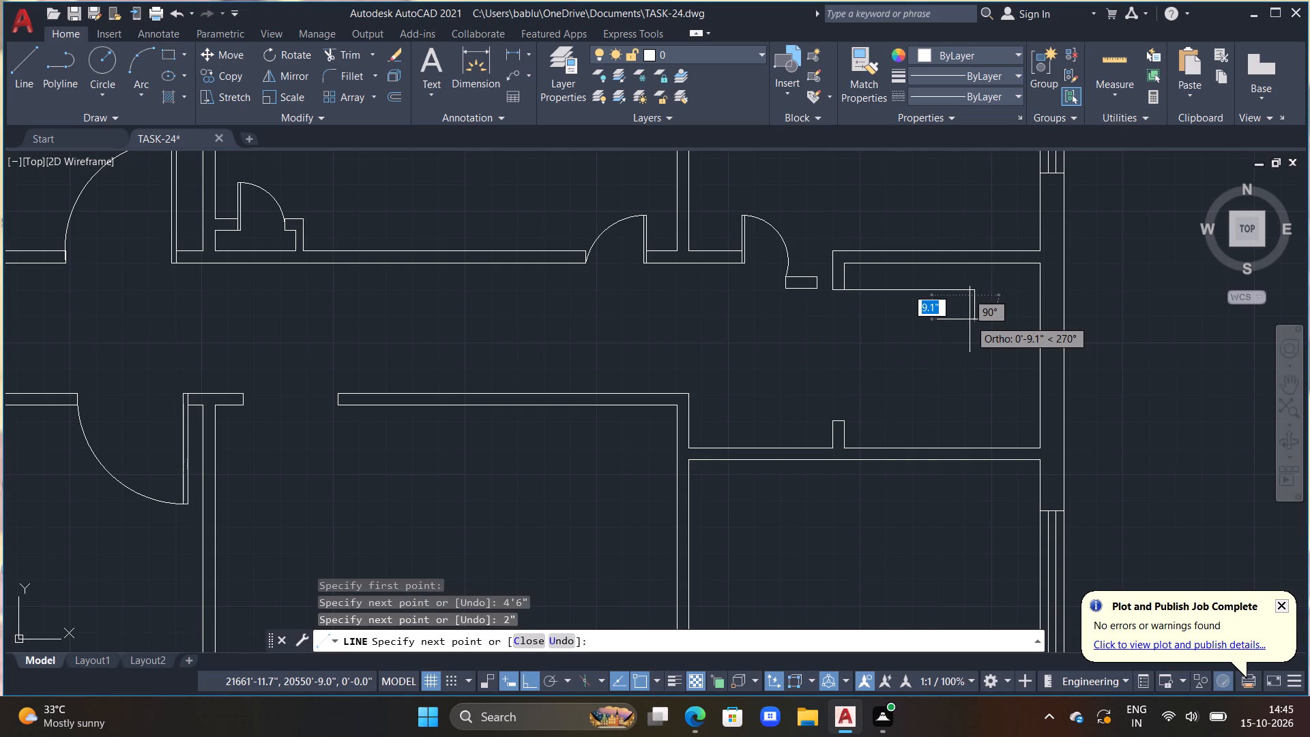
pyautogui.moveTo(768, 321); pyautogui.dragTo(738, 411, button='middle')
pyautogui.scroll(4, 791, 415)
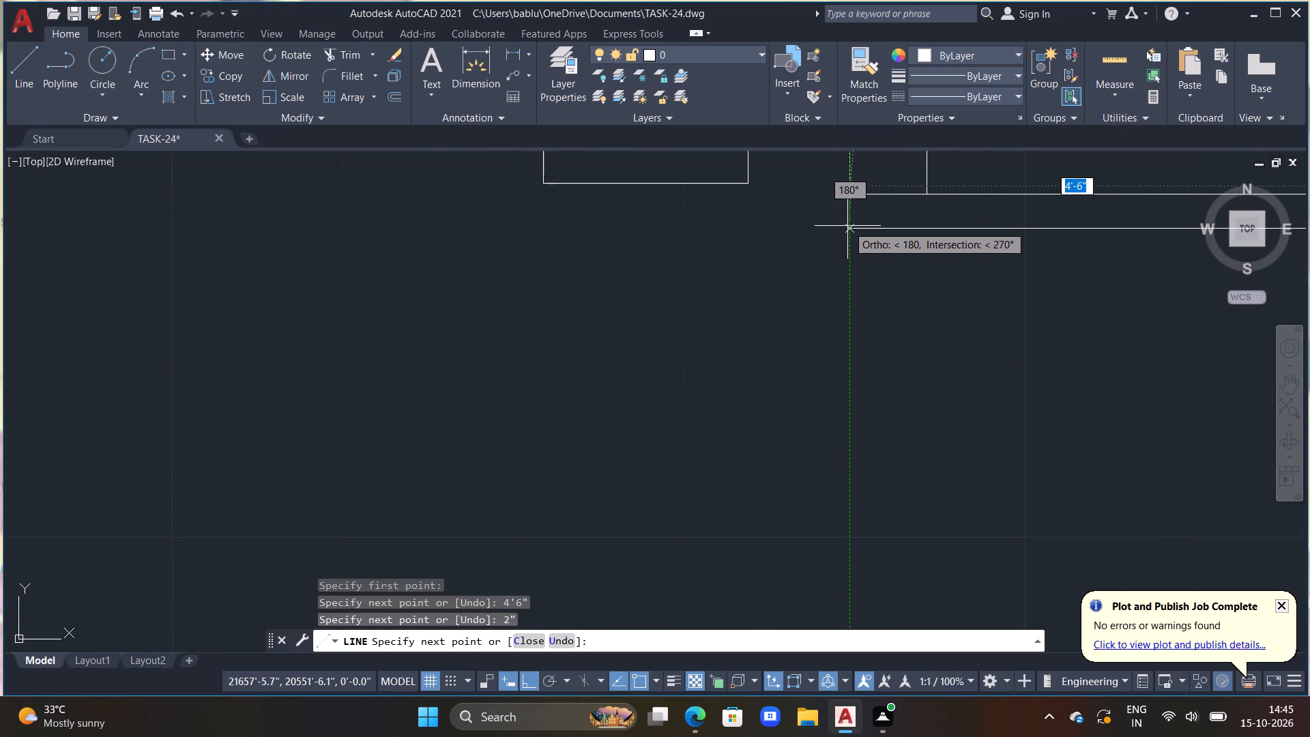
pyautogui.moveTo(848, 230); pyautogui.dragTo(848, 224)
pyautogui.click(851, 197)
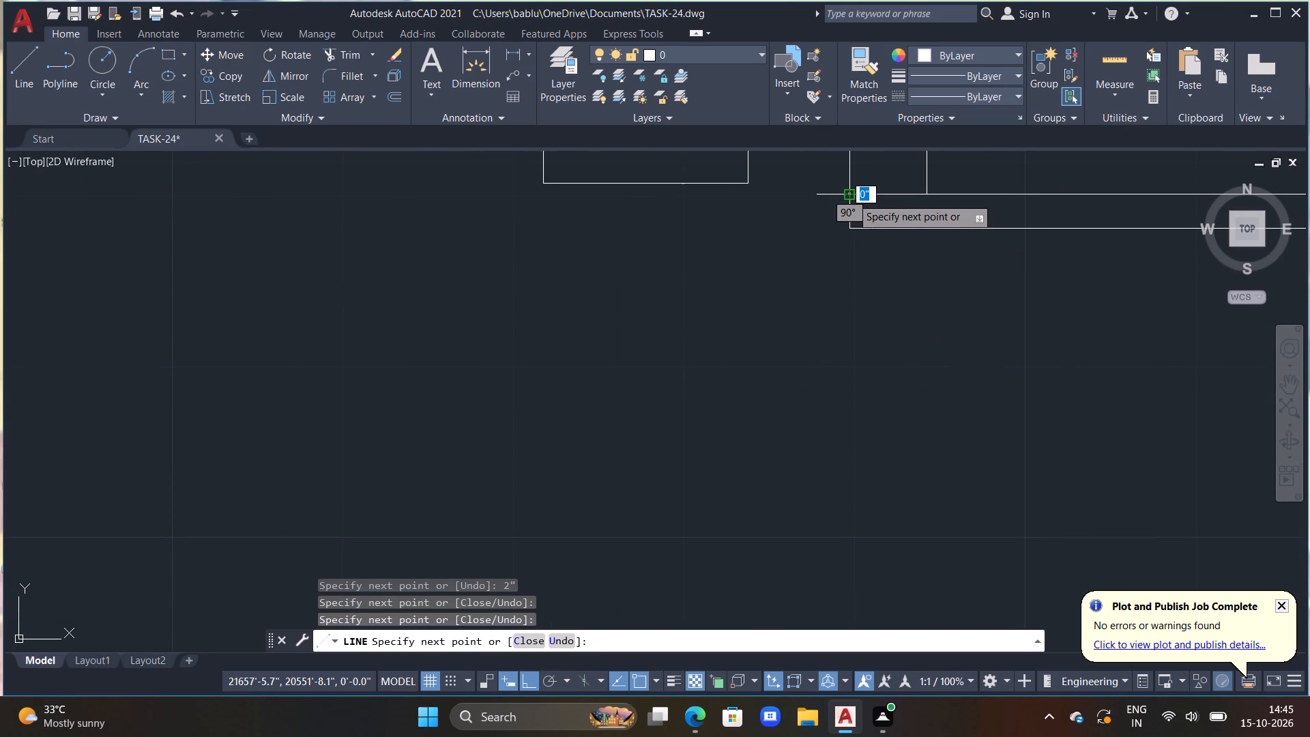
pyautogui.press('Escape')
pyautogui.scroll(-4, 851, 197)
pyautogui.moveTo(885, 247); pyautogui.dragTo(867, 216, button='middle')
# Draw a closed door leaf 4' long and 2" thick on the lower wall stub, from its upper-left corner toward the right outer wall.
pyautogui.press('l')
pyautogui.press('space')
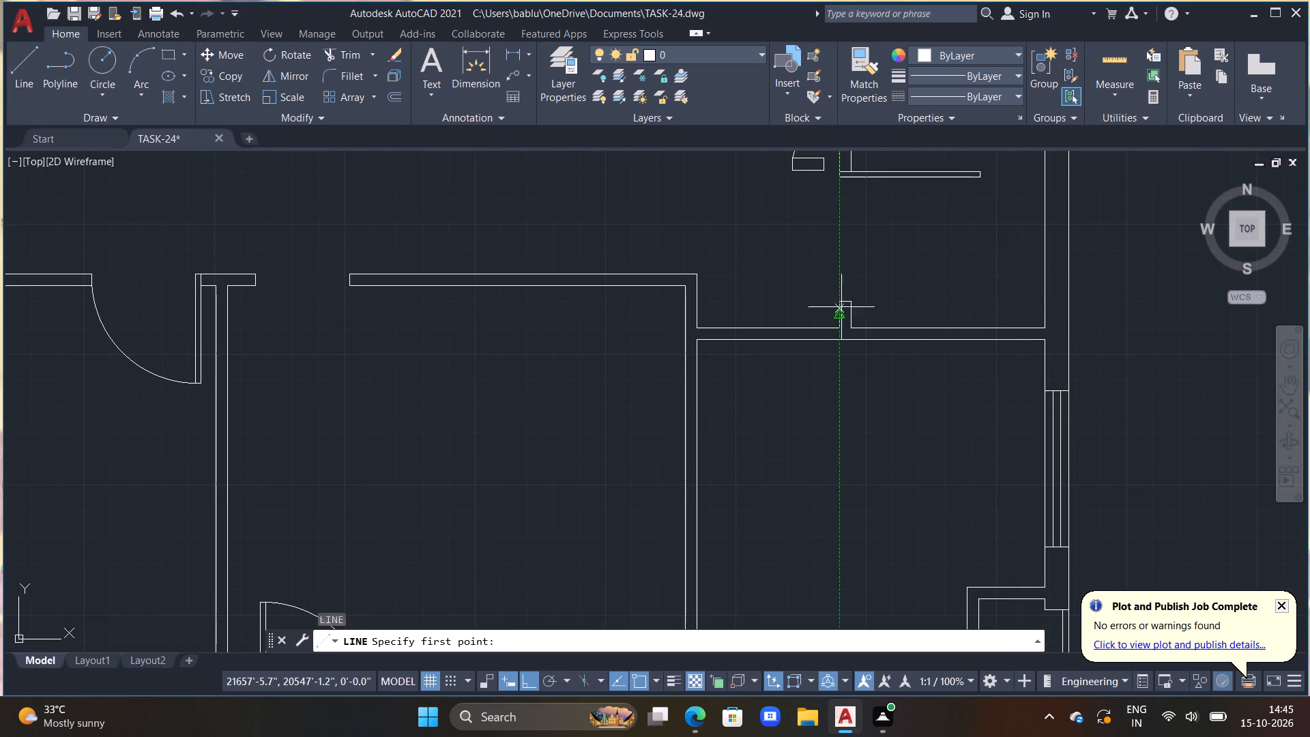
pyautogui.moveTo(838, 302); pyautogui.dragTo(935, 302)
pyautogui.write("4'")
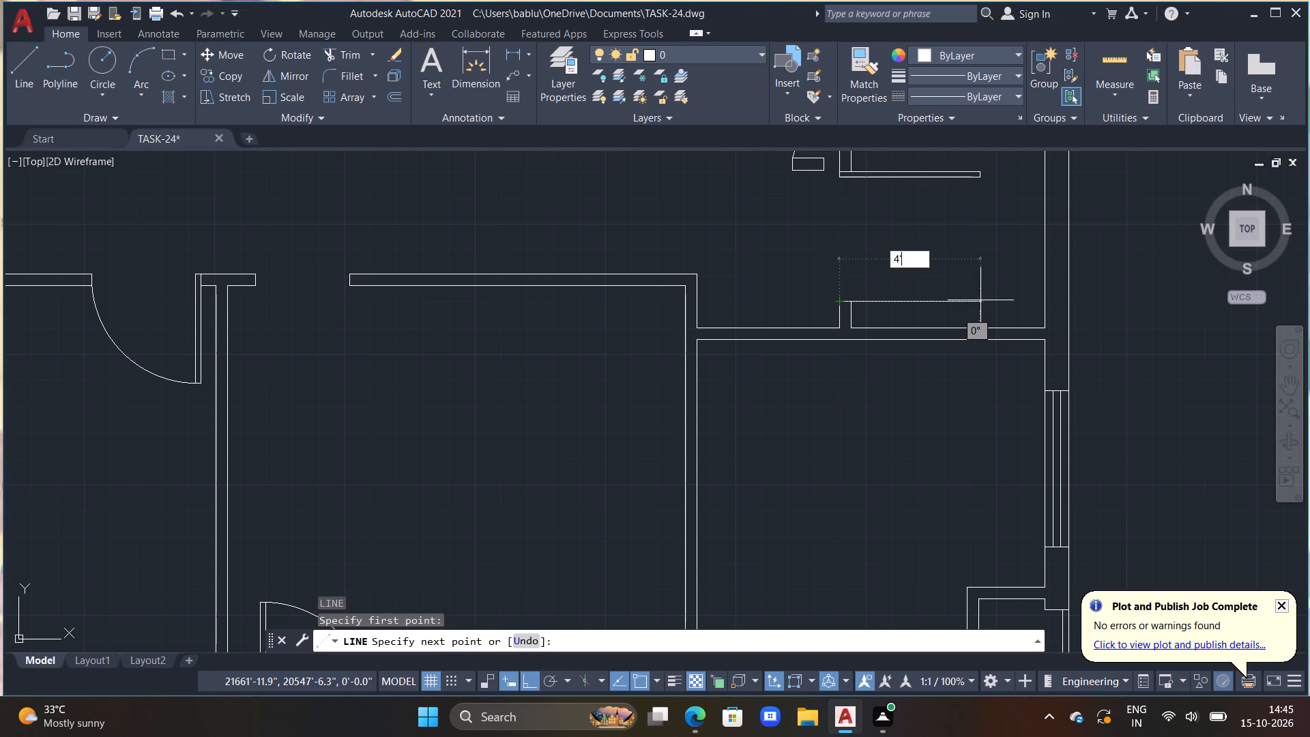
pyautogui.press('Return')
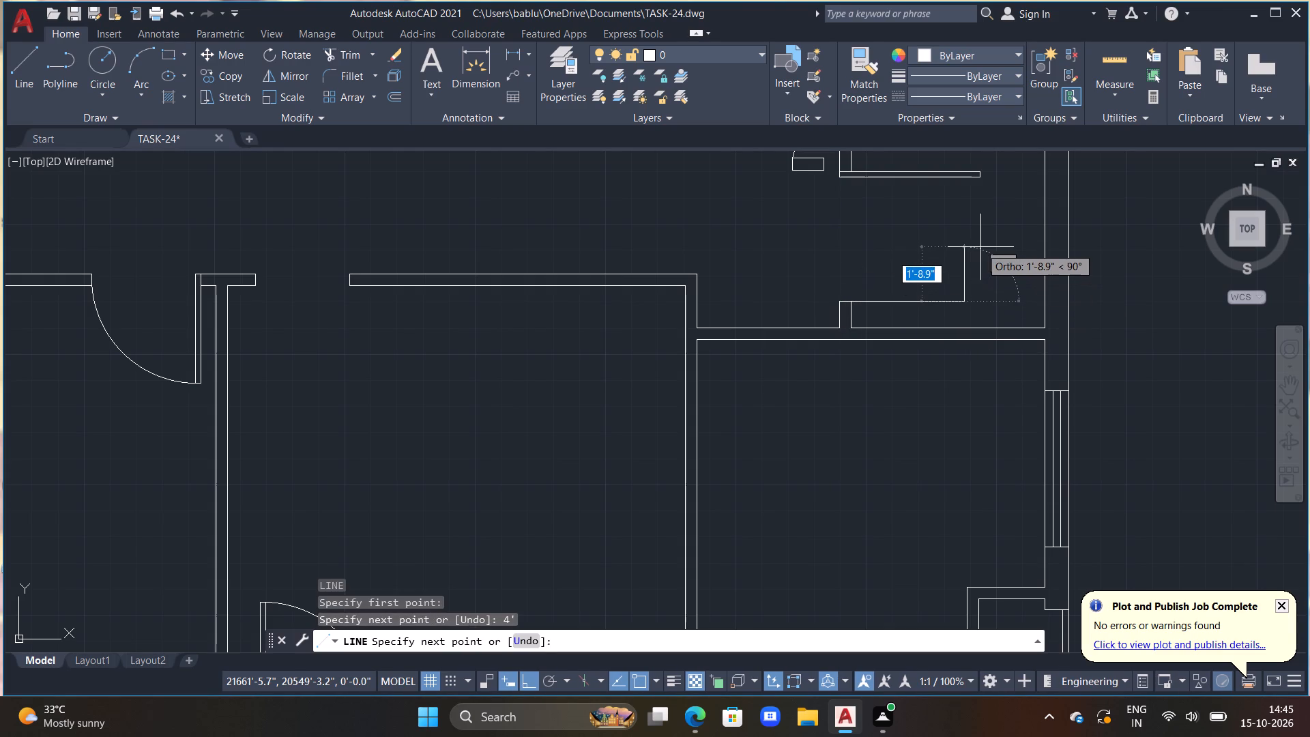
pyautogui.write('2"')
pyautogui.press('Return')
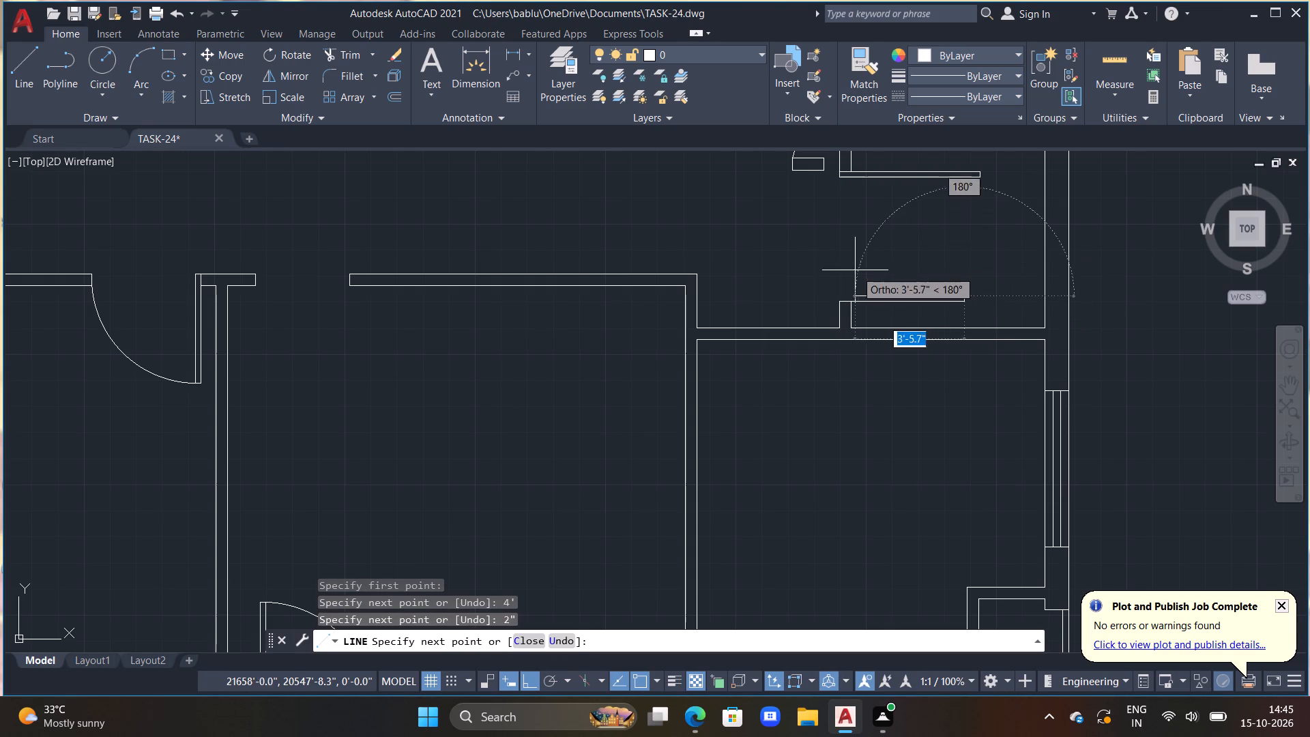
pyautogui.moveTo(883, 288); pyautogui.dragTo(748, 391, button='middle')
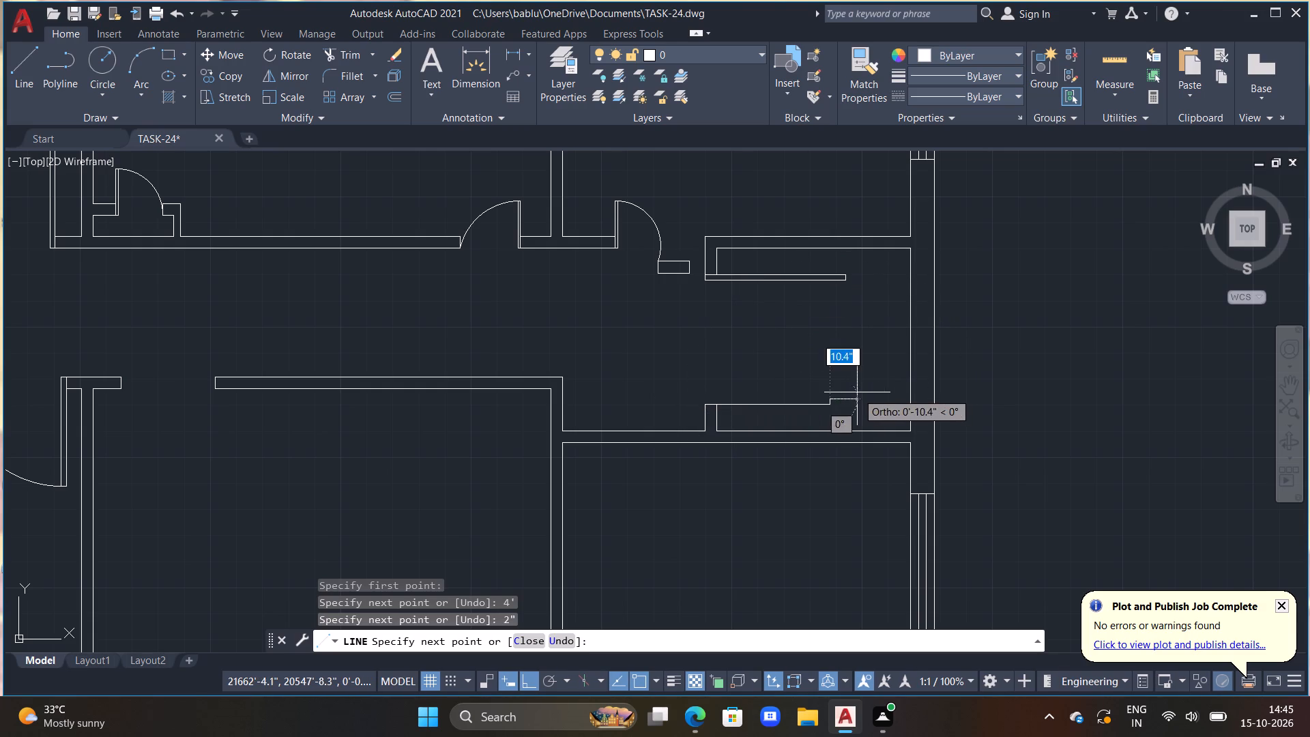
pyautogui.press('Escape')
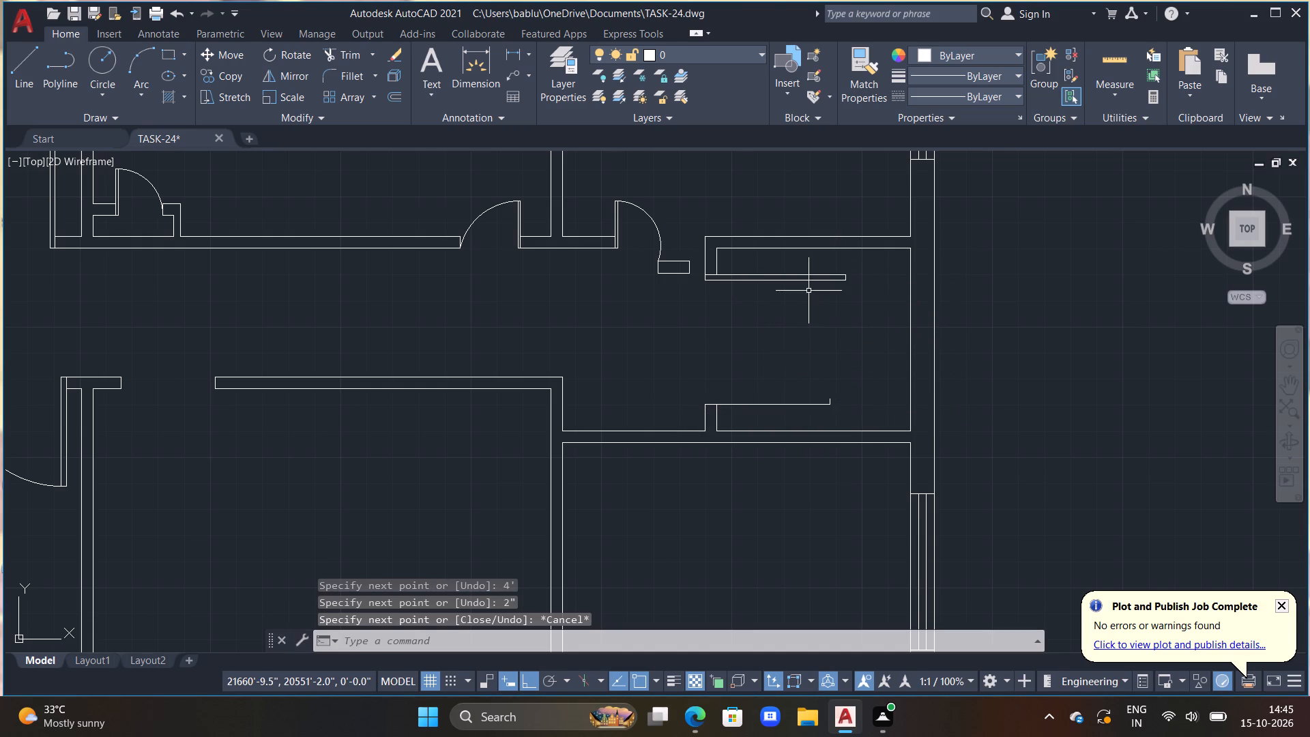
pyautogui.write('L')
pyautogui.press('space')
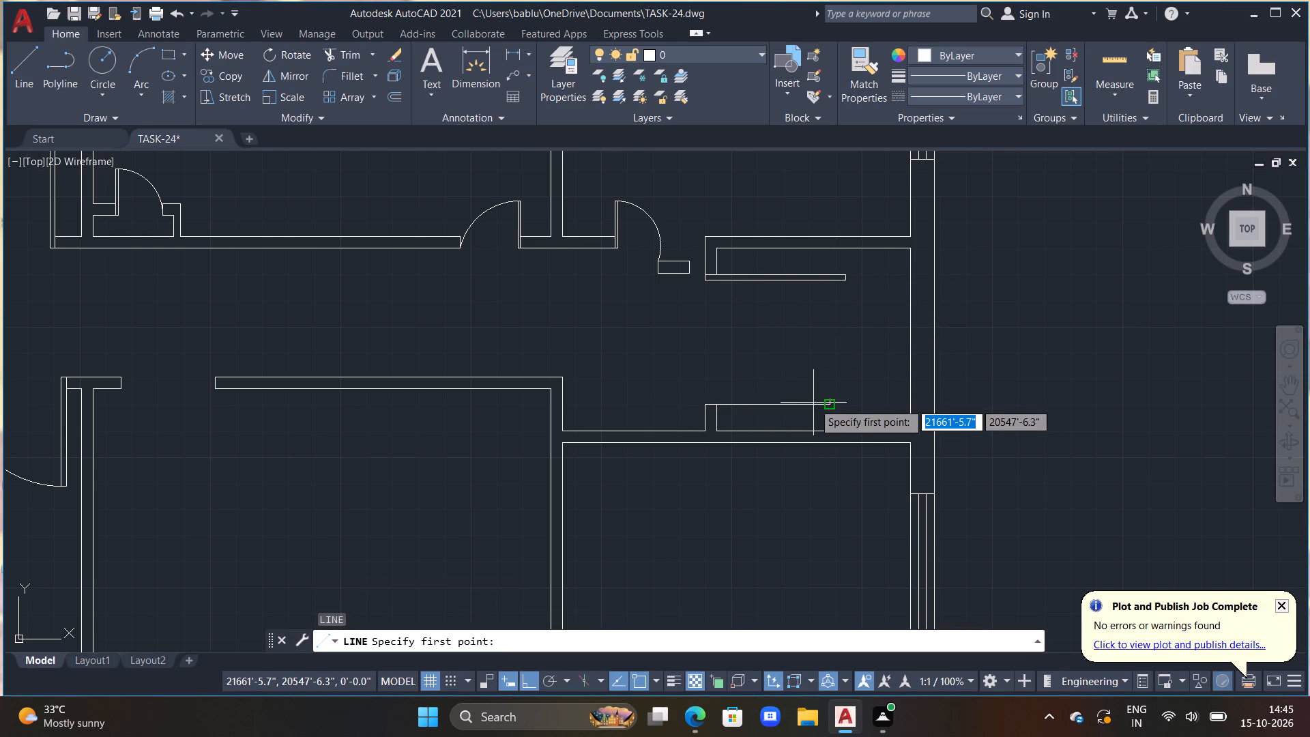
pyautogui.scroll(2, 831, 403)
pyautogui.click(826, 397)
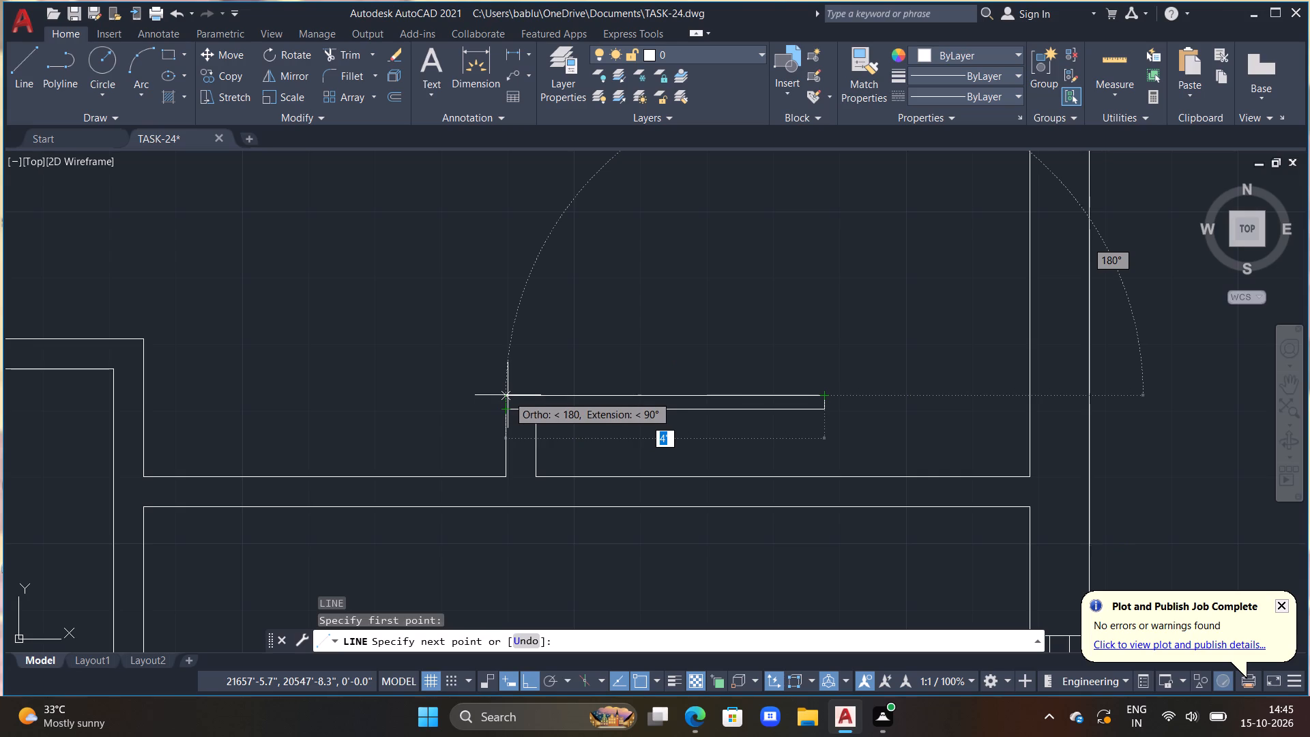
pyautogui.click(504, 394)
pyautogui.click(504, 404)
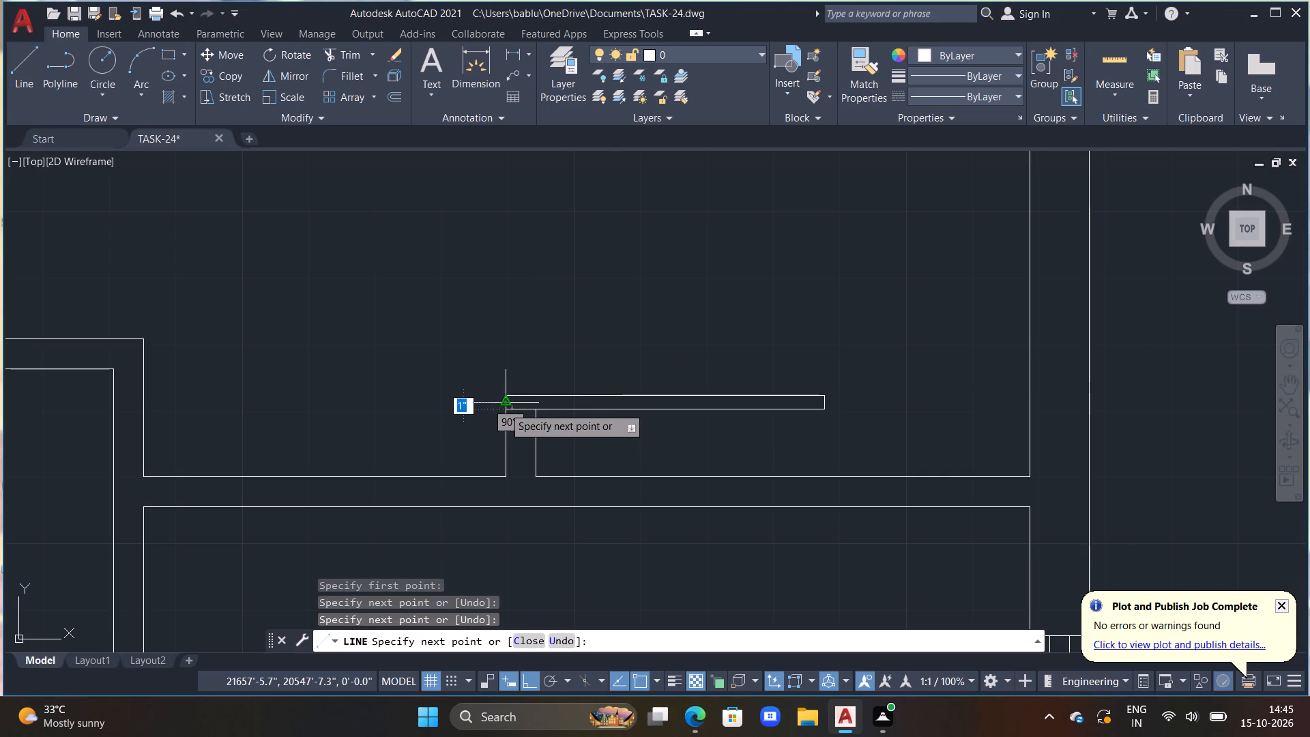
pyautogui.press('Escape')
pyautogui.scroll(-2, 645, 395)
# Shorten the upper double-door leaf by drawing a line across it aligned with the lower leaf's end and trimming the excess beyond.
pyautogui.write('L')
pyautogui.press('space')
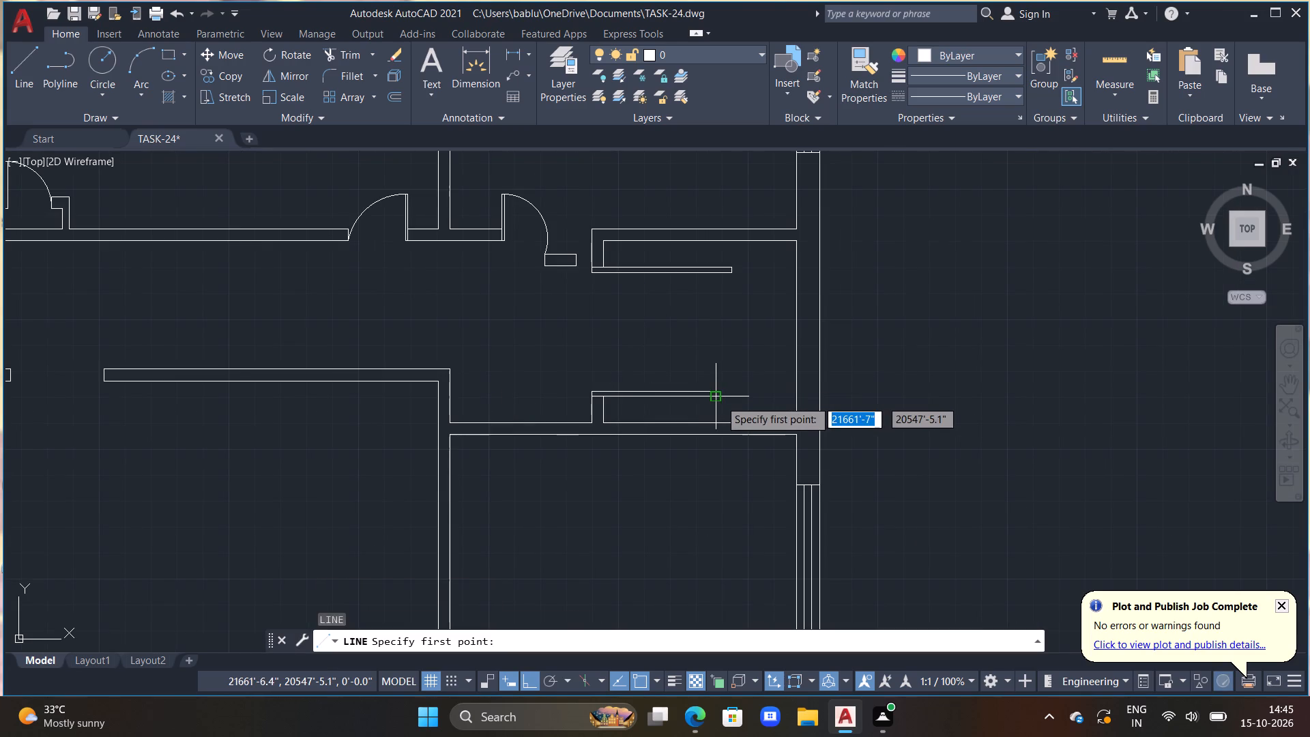
pyautogui.click(717, 276)
pyautogui.click(714, 259)
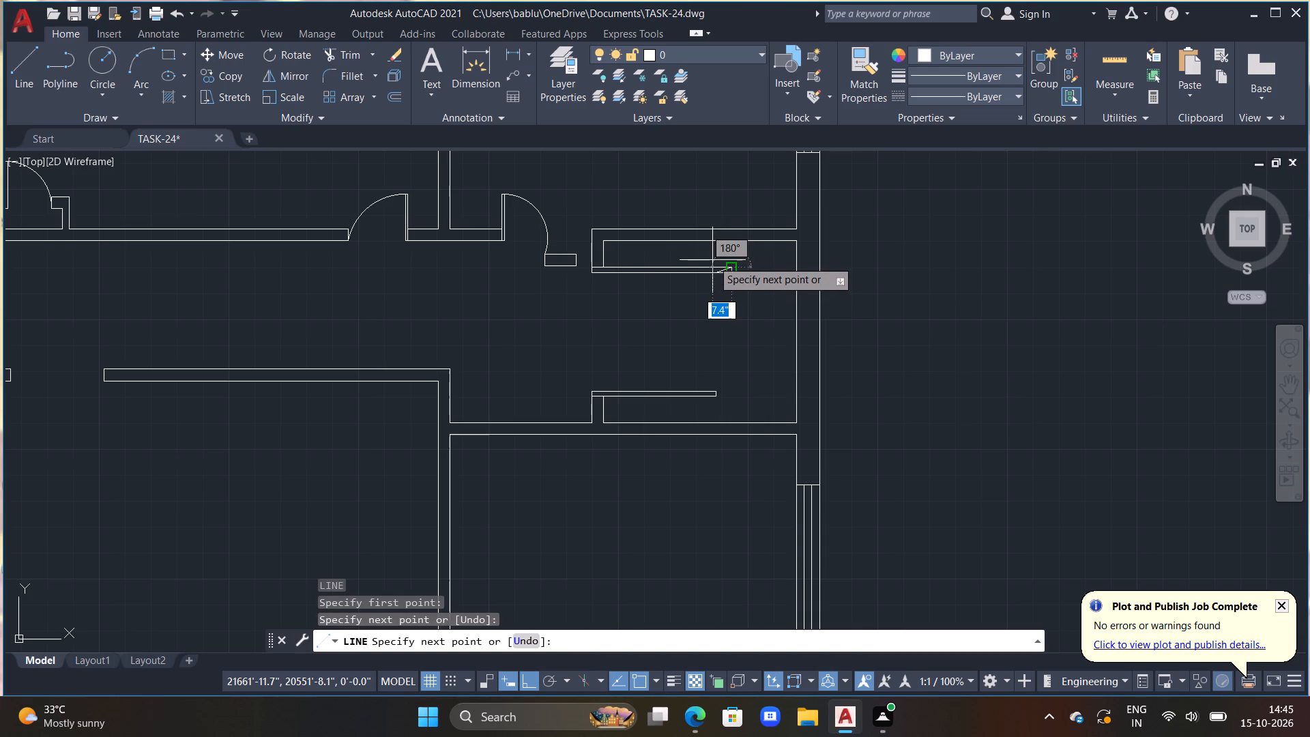
pyautogui.hotkey('ctrl', 'z')
pyautogui.click(708, 250)
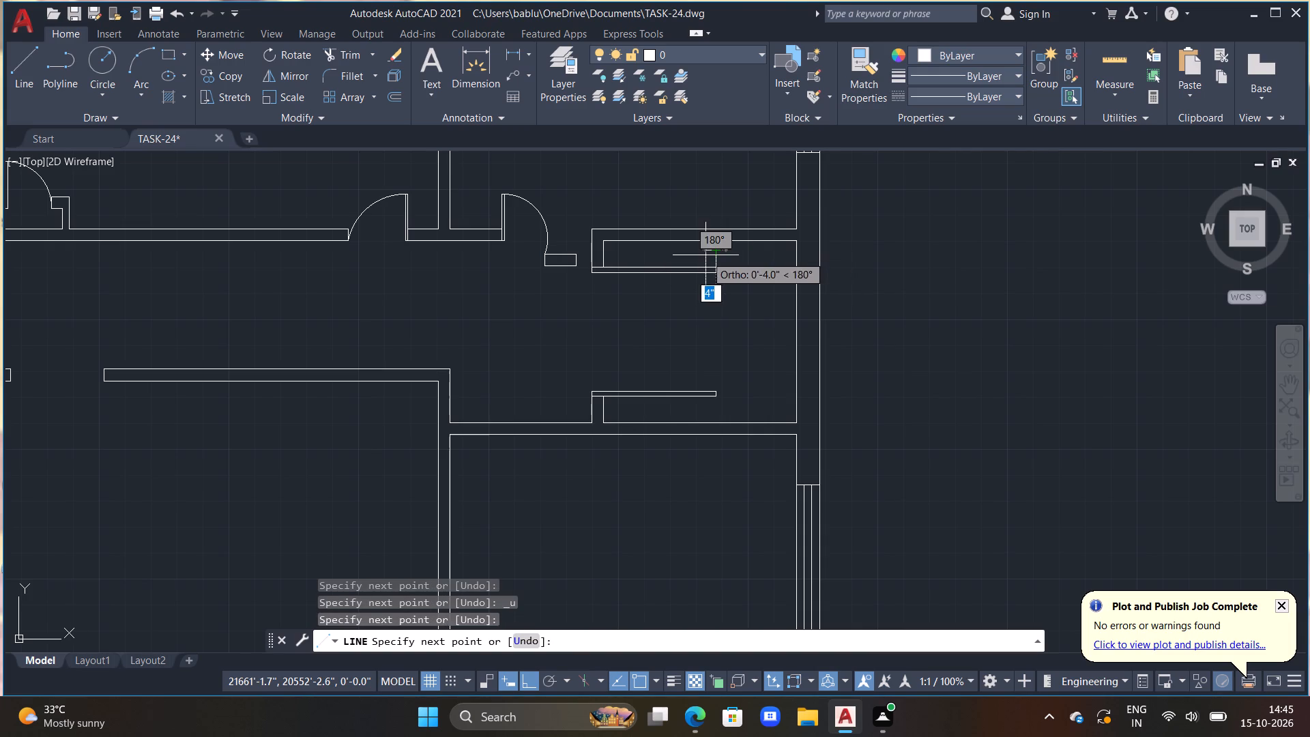
pyautogui.press('Escape')
pyautogui.press('t')
pyautogui.press('r')
pyautogui.press('space')
pyautogui.moveTo(711, 256); pyautogui.dragTo(723, 264)
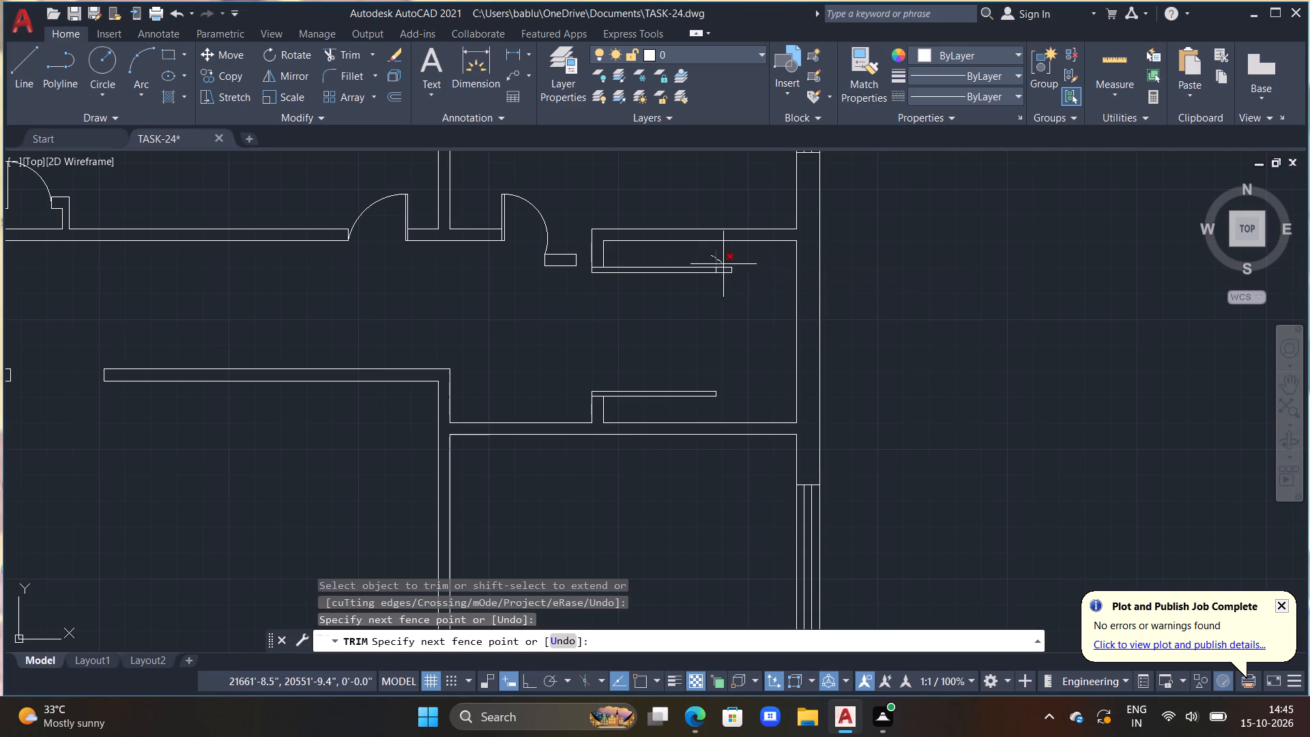
pyautogui.moveTo(723, 264); pyautogui.dragTo(729, 280)
pyautogui.moveTo(733, 266); pyautogui.dragTo(727, 278)
pyautogui.press('Escape')
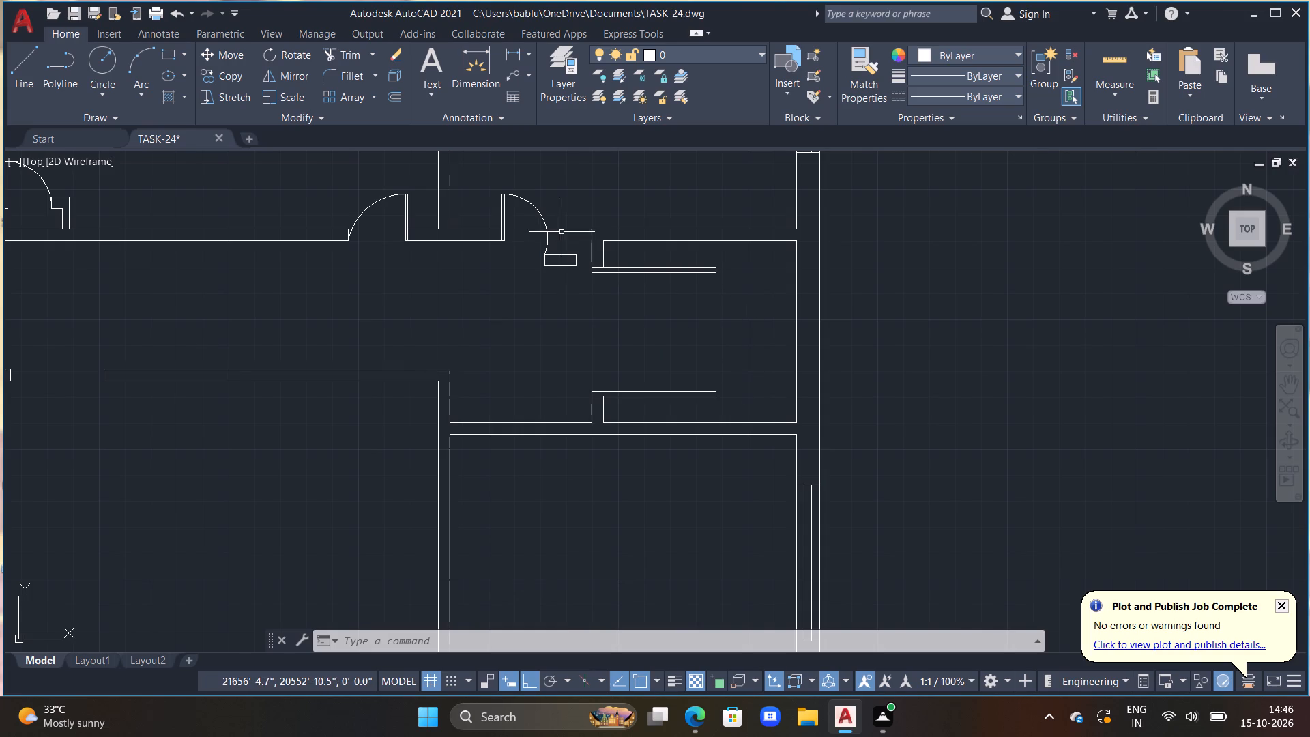
# Draw a vertical guide line across the opening between both leaves and a horizontal guide about 1'9" long from its midpoint into the enclosure.
pyautogui.press('l')
pyautogui.press('space')
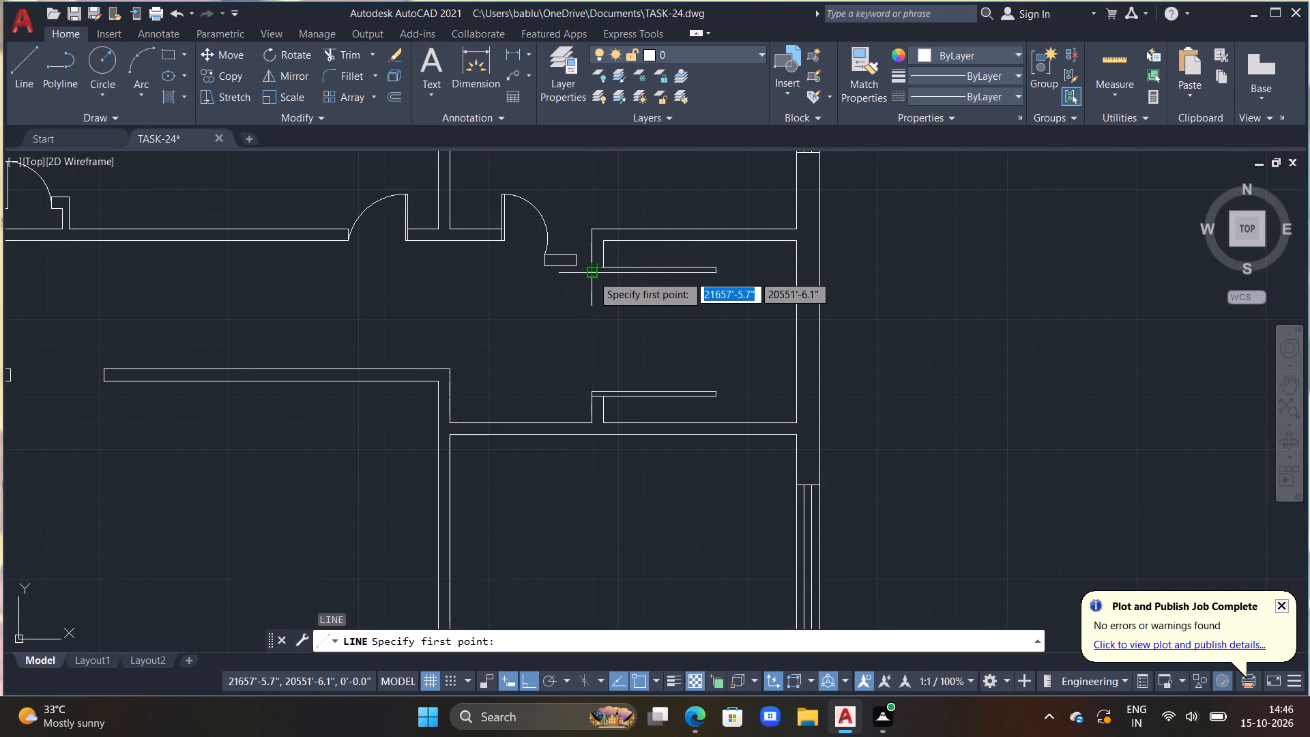
pyautogui.click(594, 272)
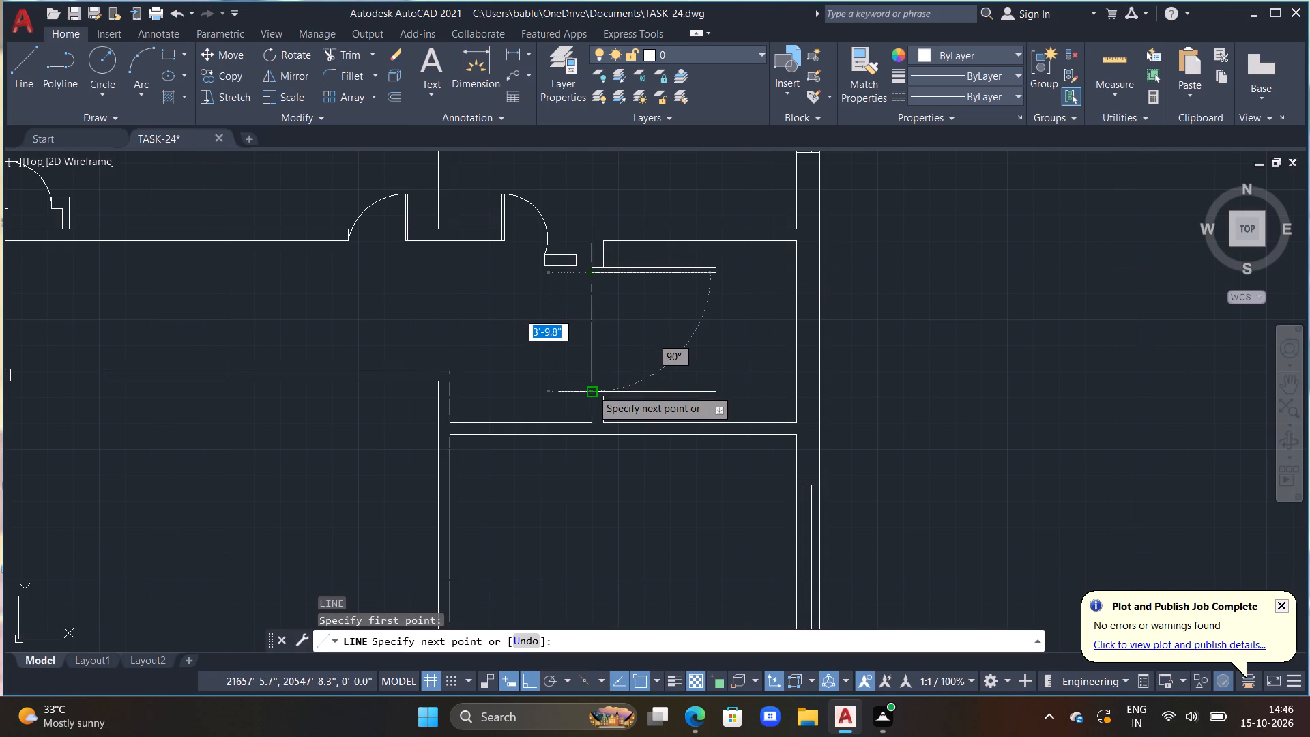
pyautogui.click(592, 389)
pyautogui.press('Escape')
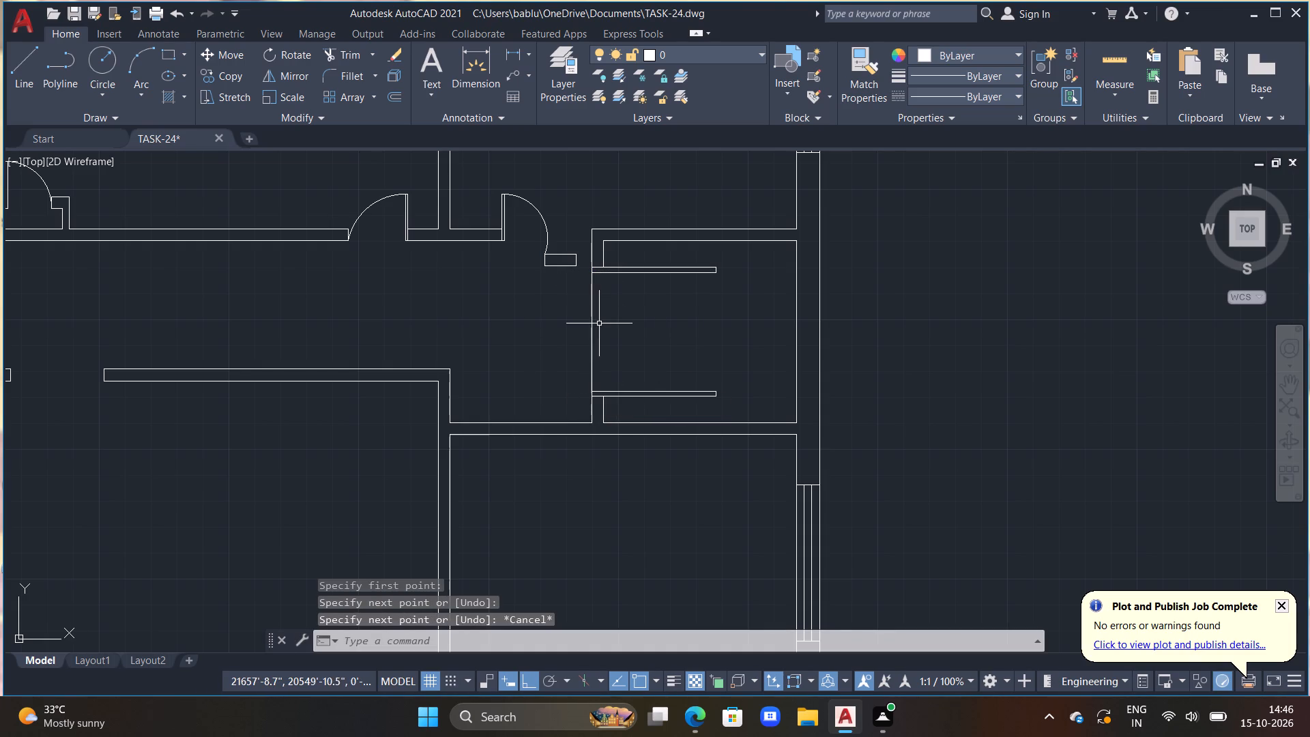
pyautogui.write('L')
pyautogui.press('space')
pyautogui.click(592, 338)
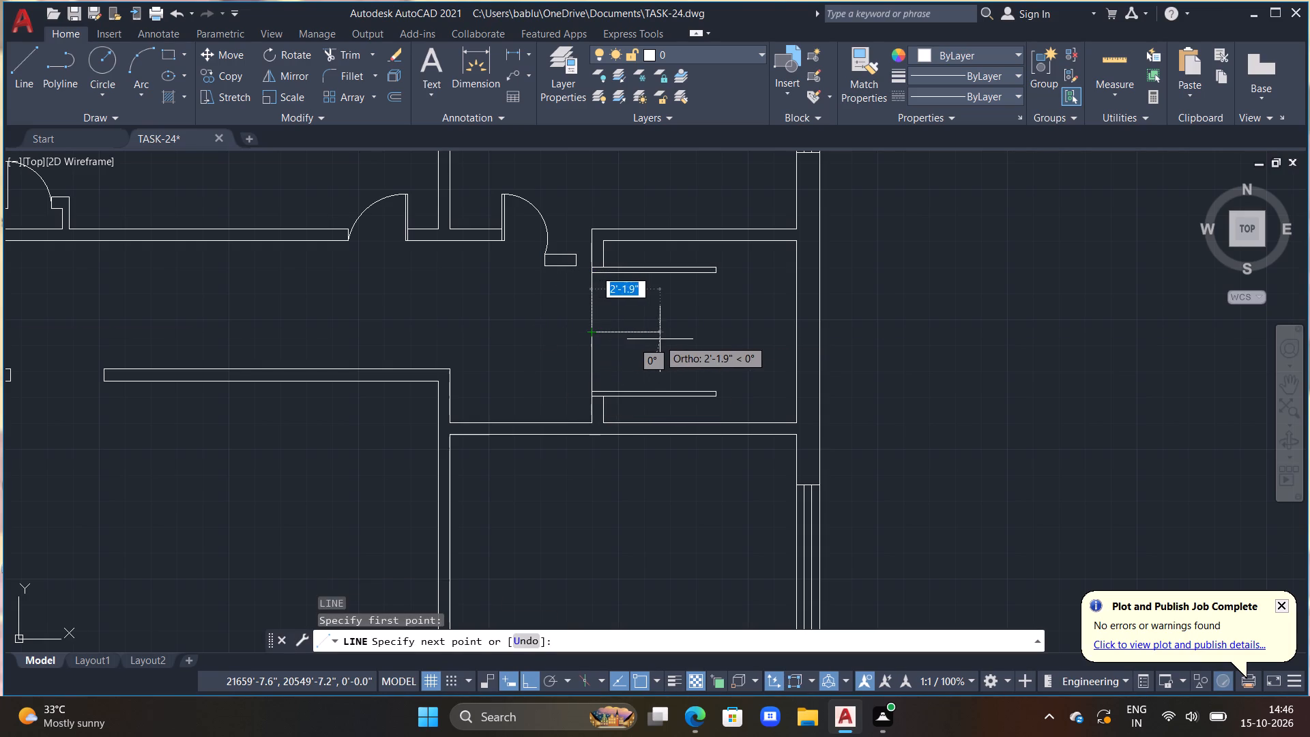
pyautogui.click(646, 336)
pyautogui.press('Escape')
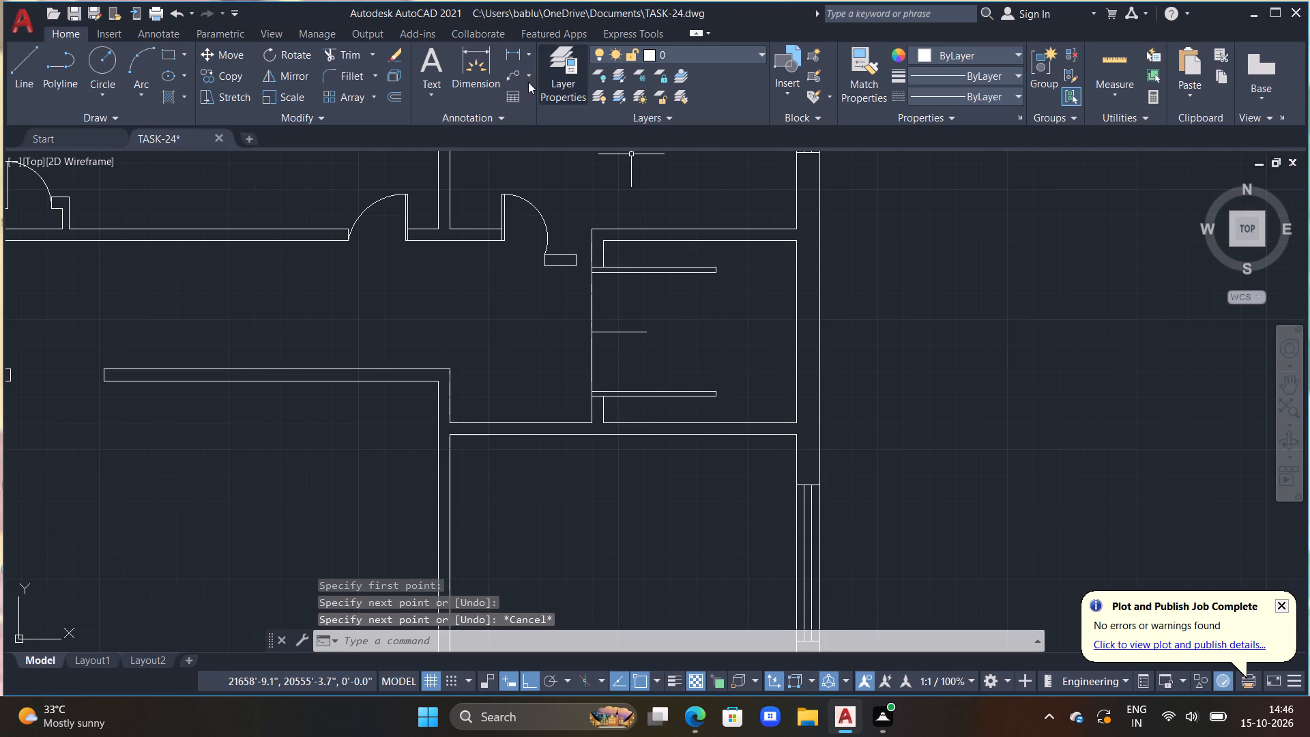
# Draw three-point swing arcs from the free ends of the upper and lower door leaves, meeting near the horizontal guide's free end.
pyautogui.moveTo(141, 54); pyautogui.dragTo(149, 63)
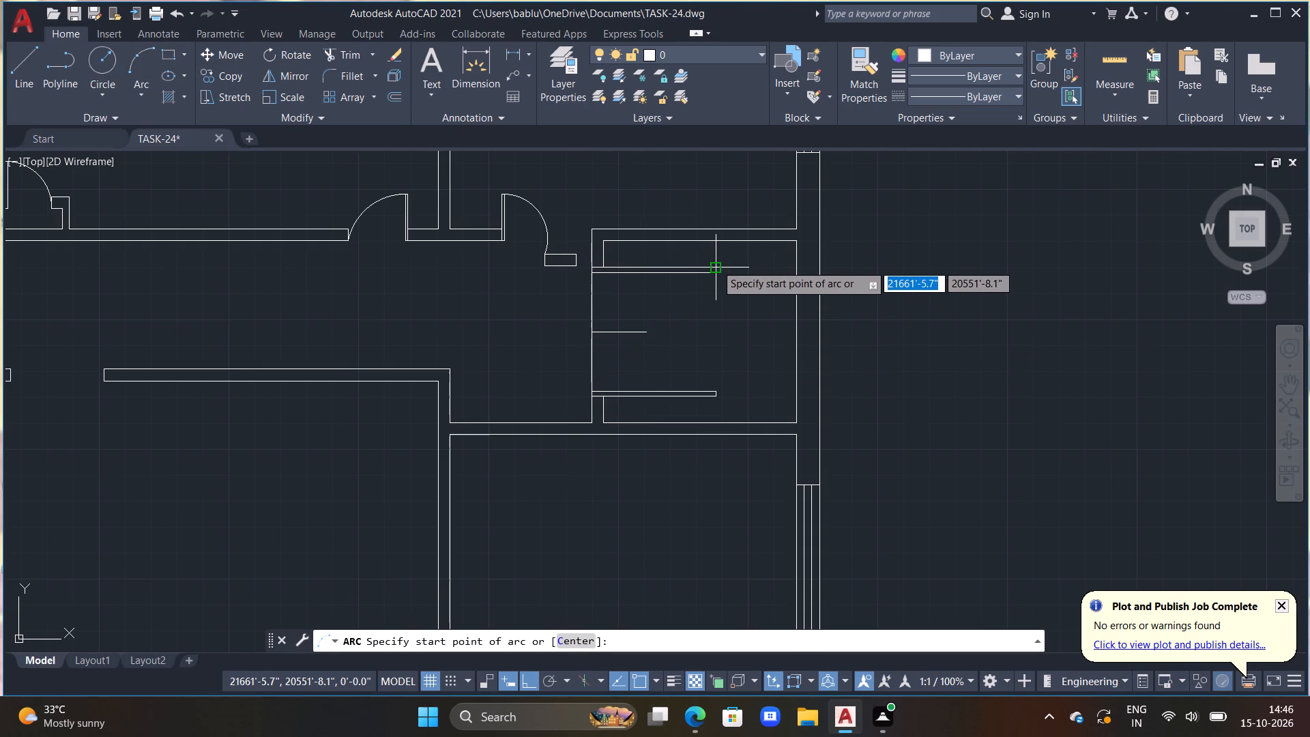
pyautogui.click(716, 264)
pyautogui.click(716, 275)
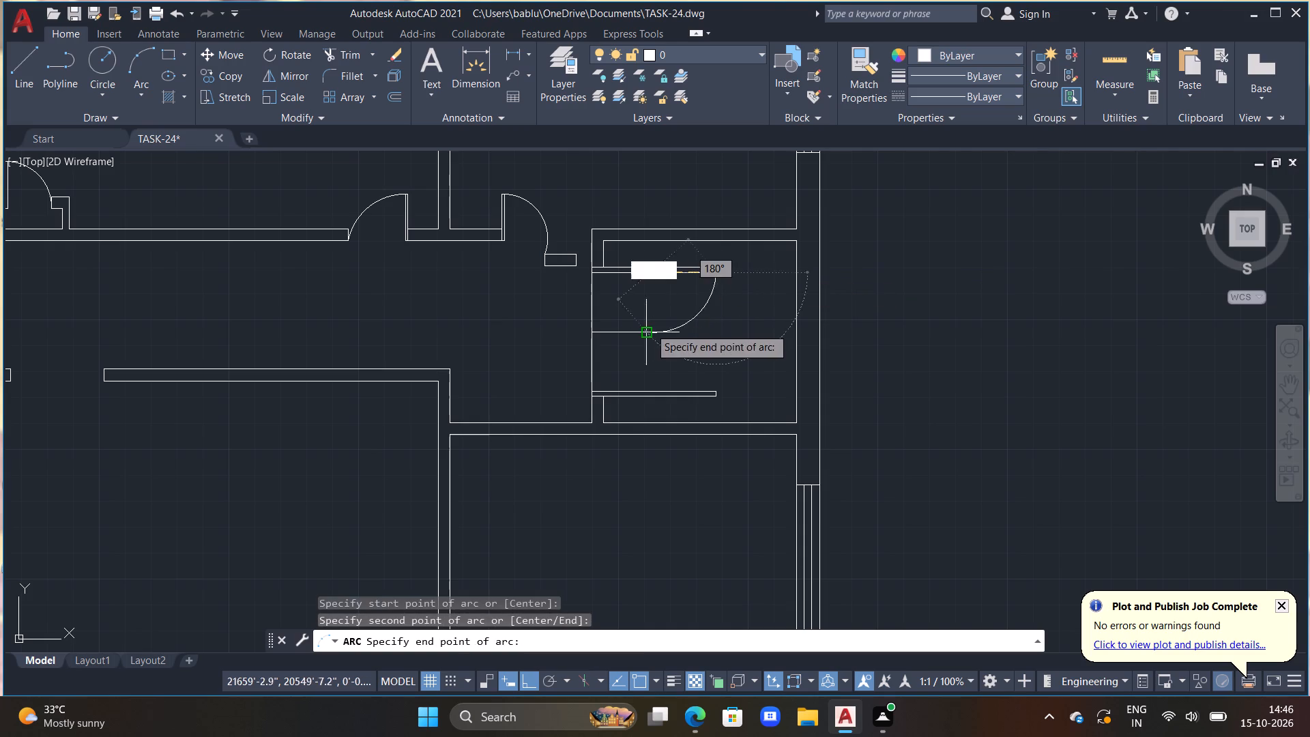
pyautogui.click(645, 329)
pyautogui.click(145, 53)
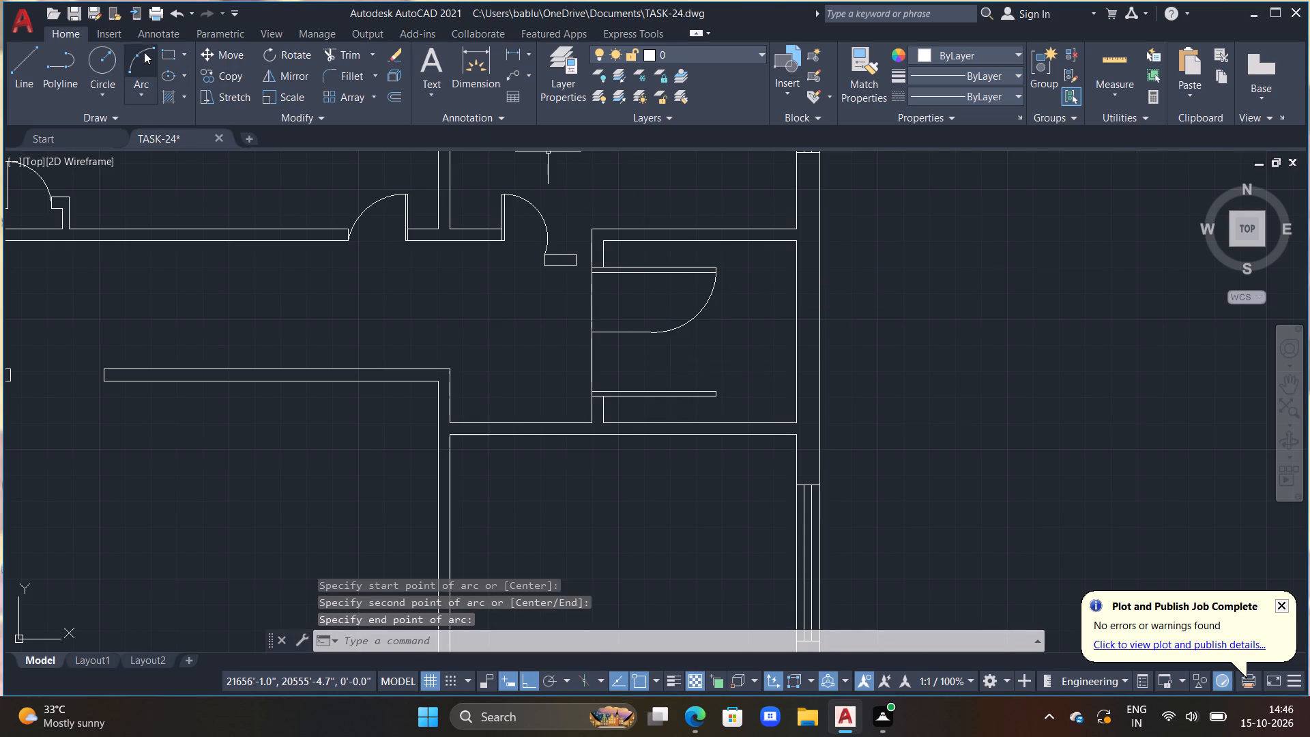
pyautogui.click(712, 400)
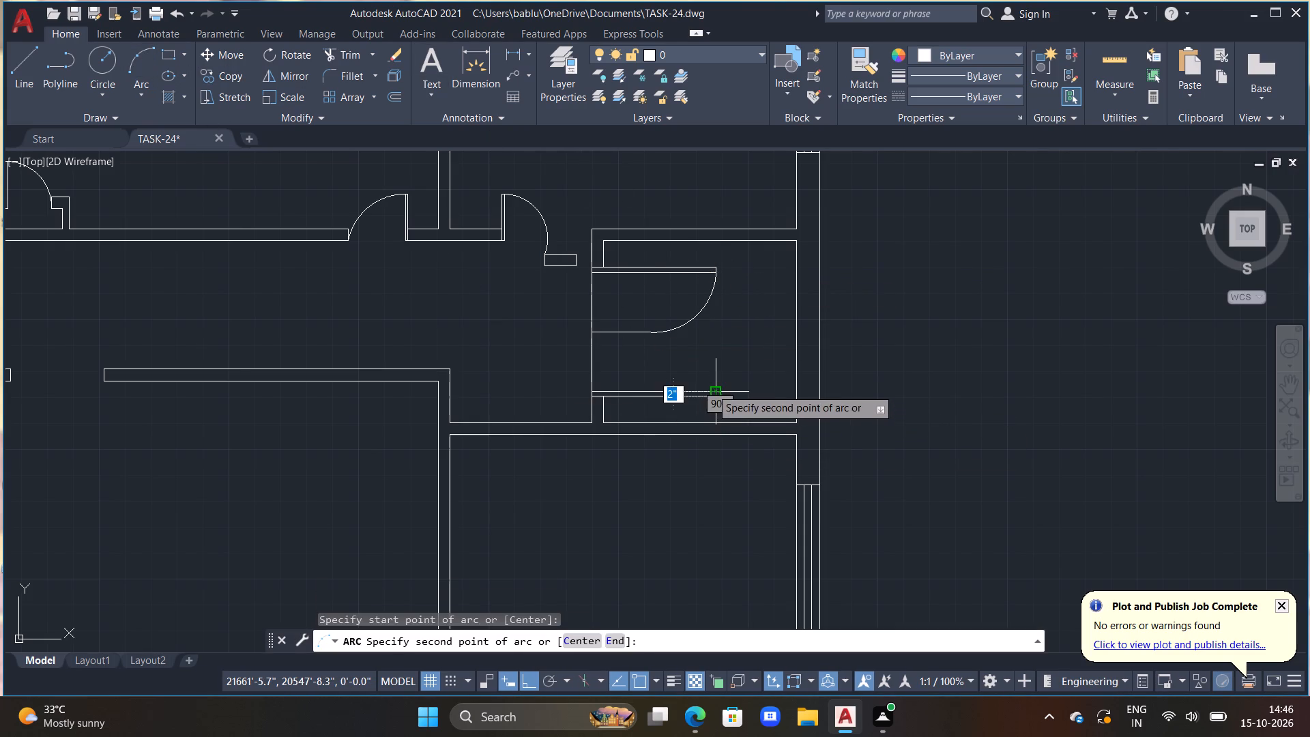
pyautogui.click(711, 388)
pyautogui.click(663, 328)
# Erase the horizontal and vertical guide lines at the double-door opening.
pyautogui.scroll(-1, 747, 371)
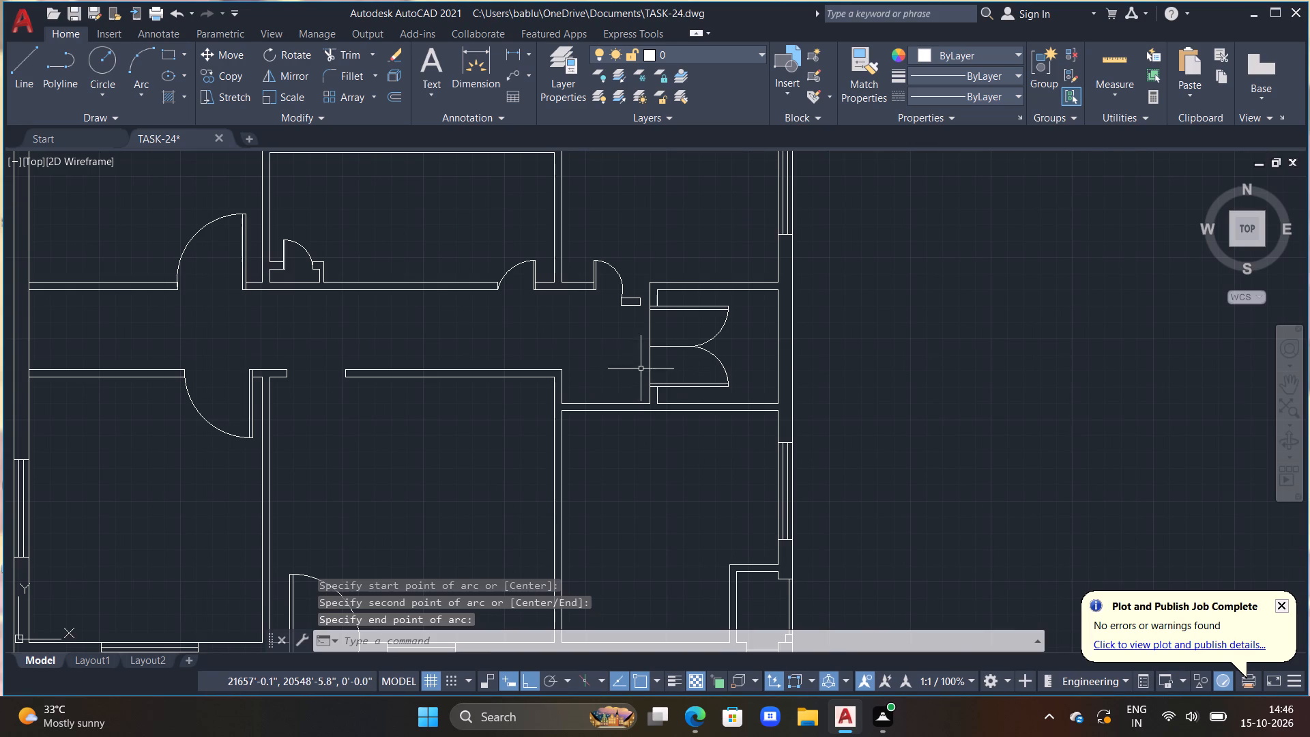
pyautogui.click(647, 347)
pyautogui.click(650, 347)
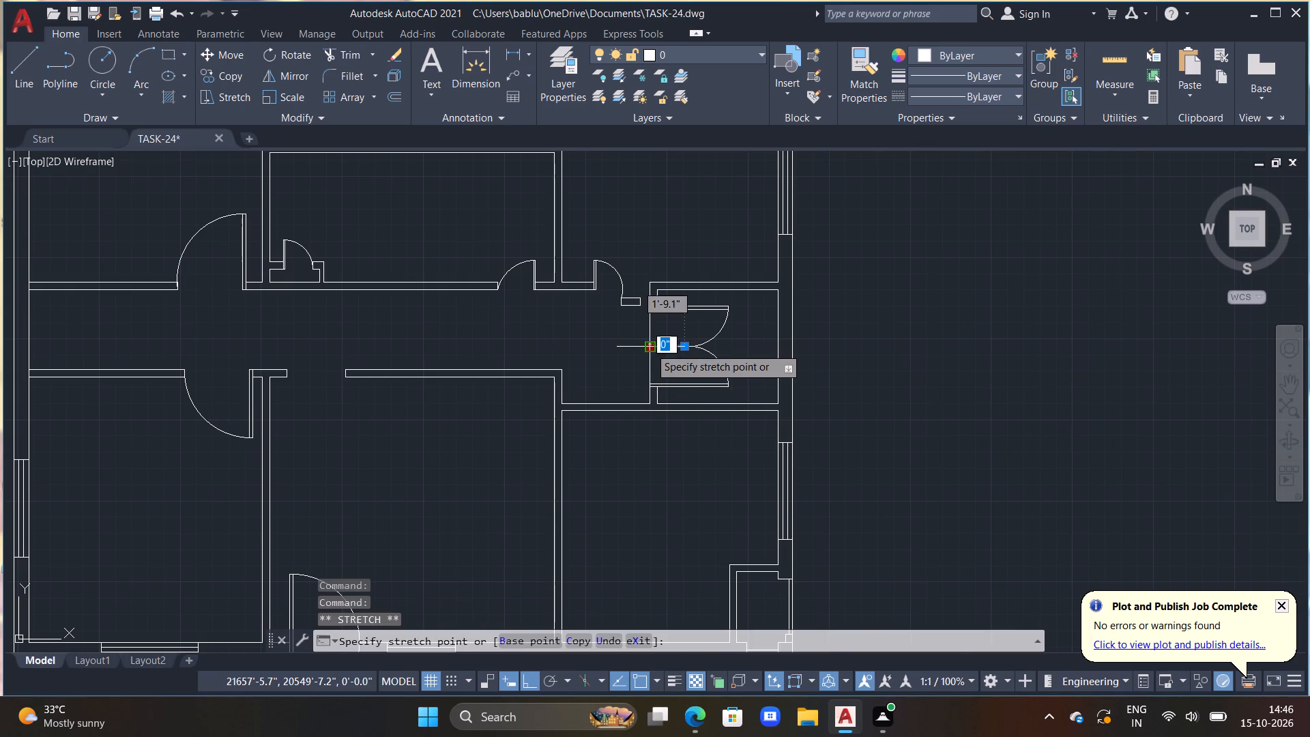
pyautogui.click(647, 330)
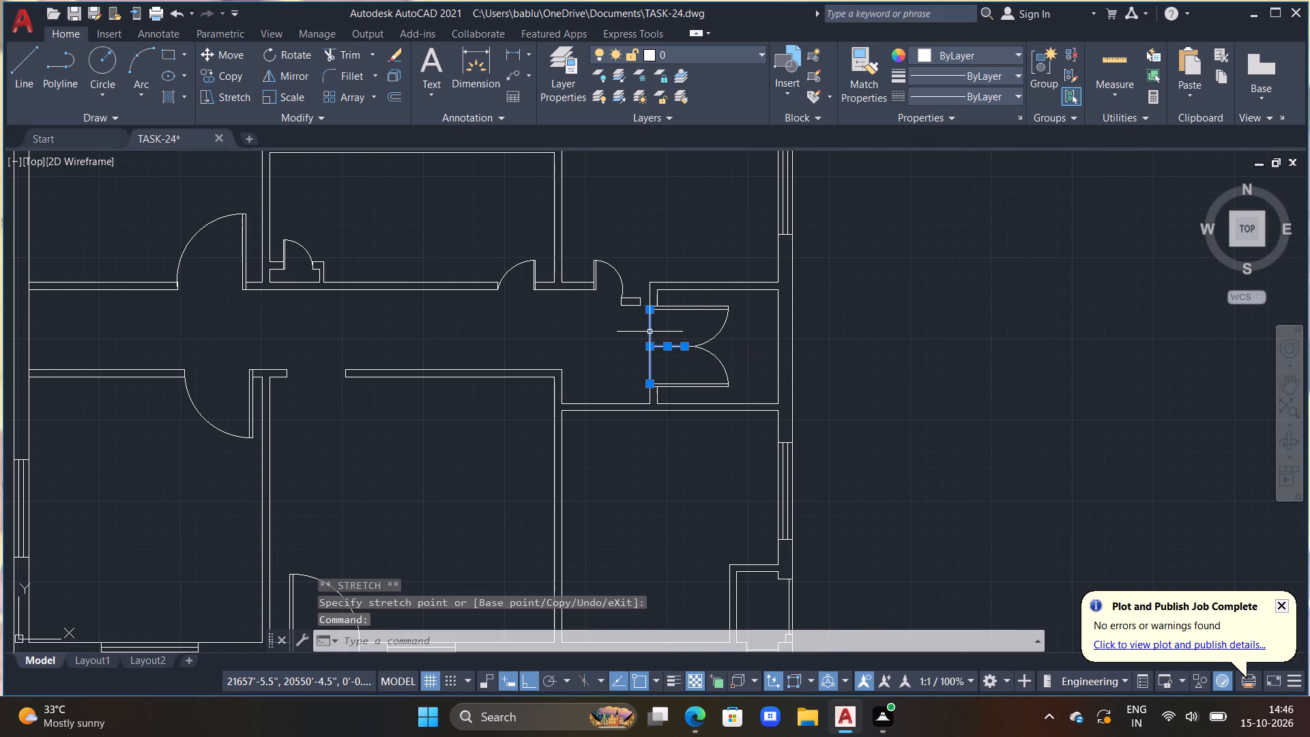
pyautogui.click(650, 332)
pyautogui.press('Delete')
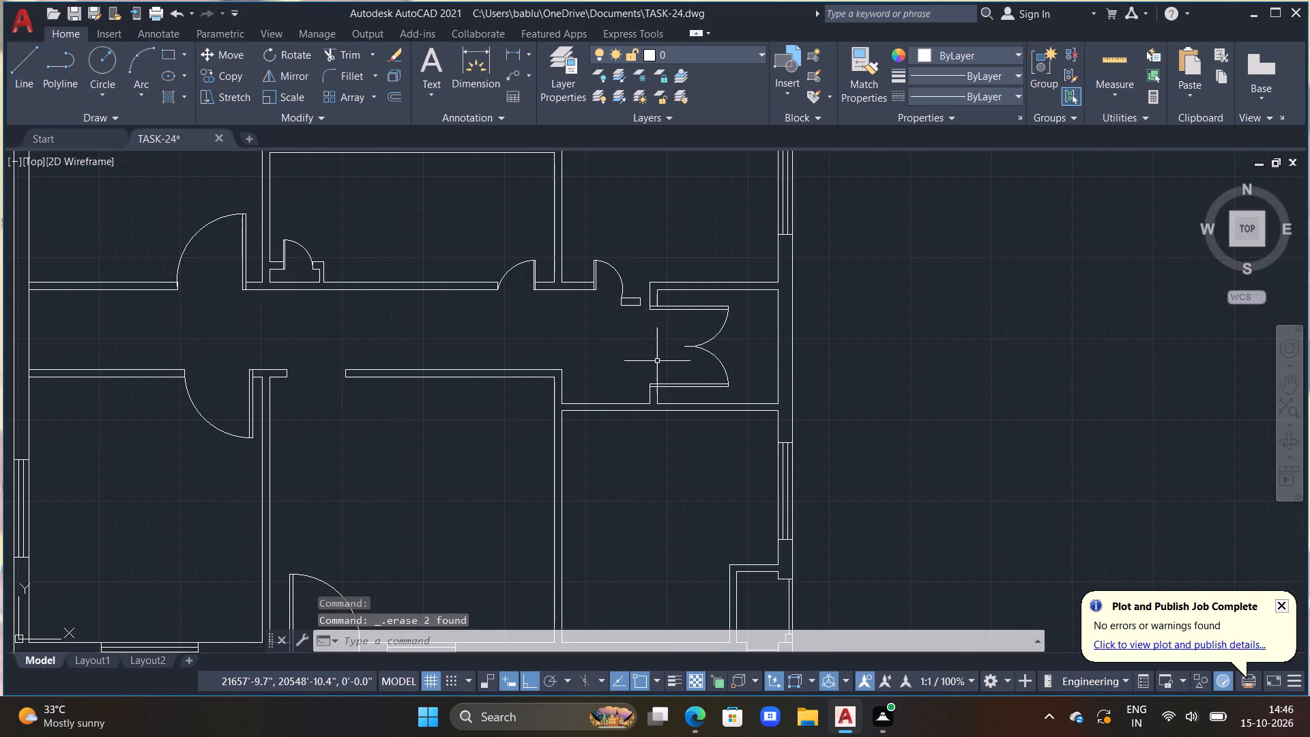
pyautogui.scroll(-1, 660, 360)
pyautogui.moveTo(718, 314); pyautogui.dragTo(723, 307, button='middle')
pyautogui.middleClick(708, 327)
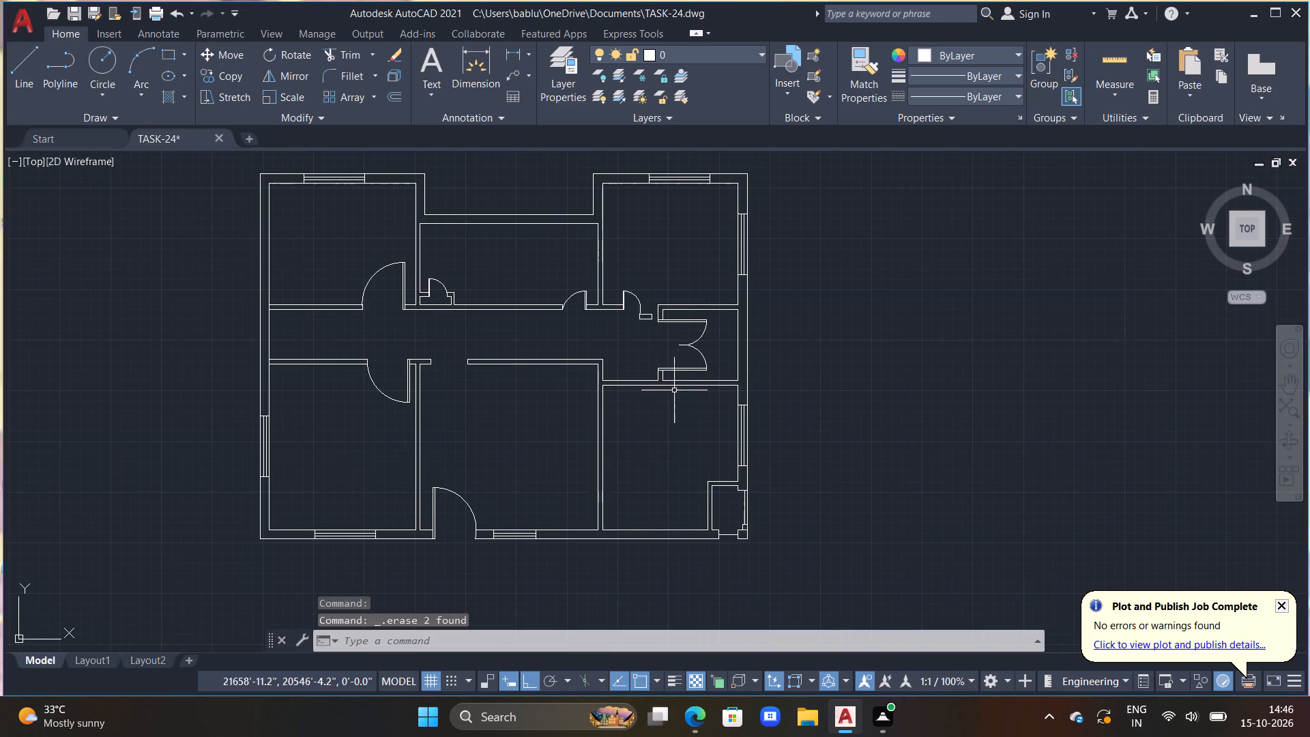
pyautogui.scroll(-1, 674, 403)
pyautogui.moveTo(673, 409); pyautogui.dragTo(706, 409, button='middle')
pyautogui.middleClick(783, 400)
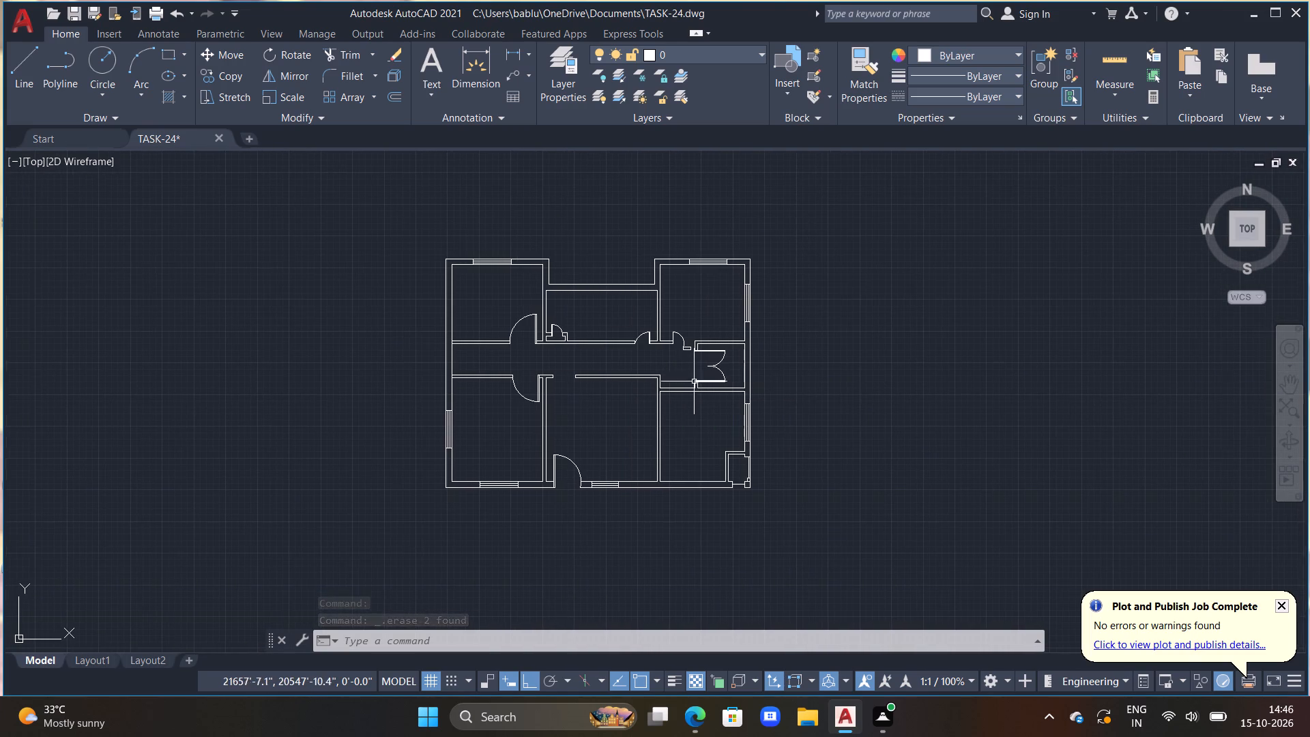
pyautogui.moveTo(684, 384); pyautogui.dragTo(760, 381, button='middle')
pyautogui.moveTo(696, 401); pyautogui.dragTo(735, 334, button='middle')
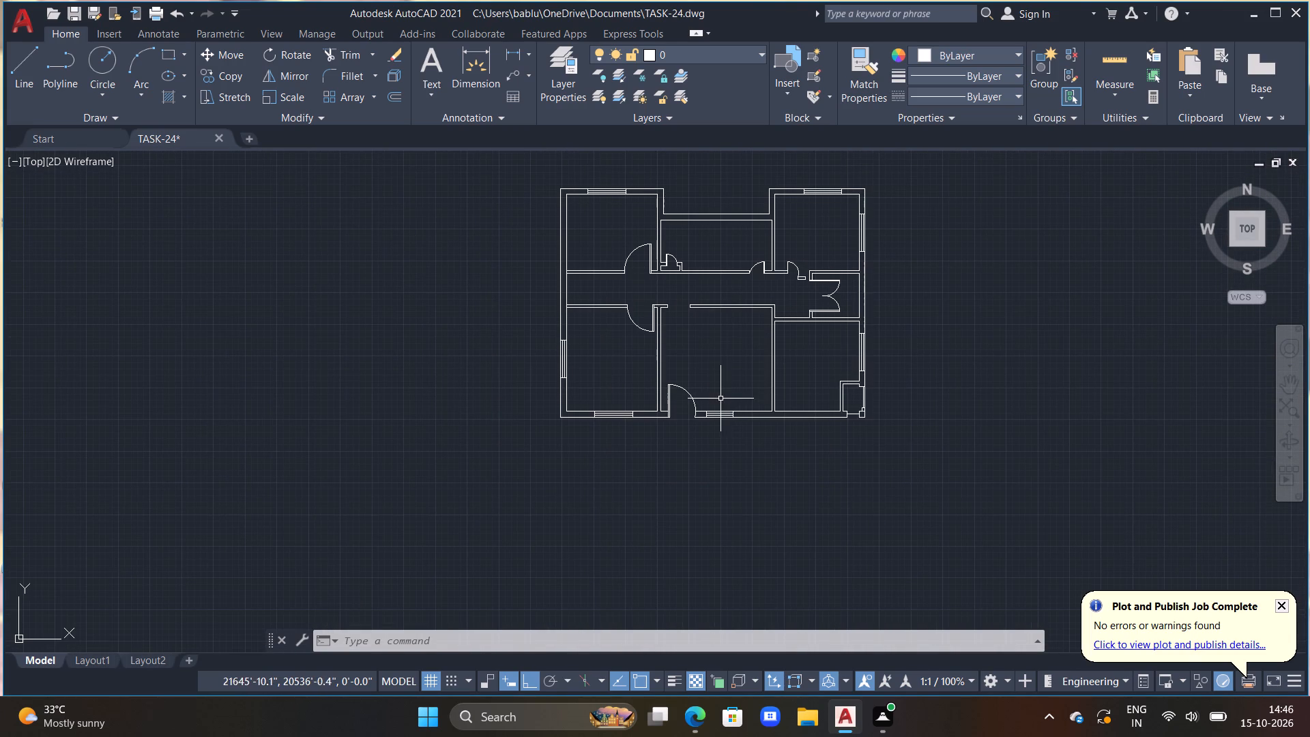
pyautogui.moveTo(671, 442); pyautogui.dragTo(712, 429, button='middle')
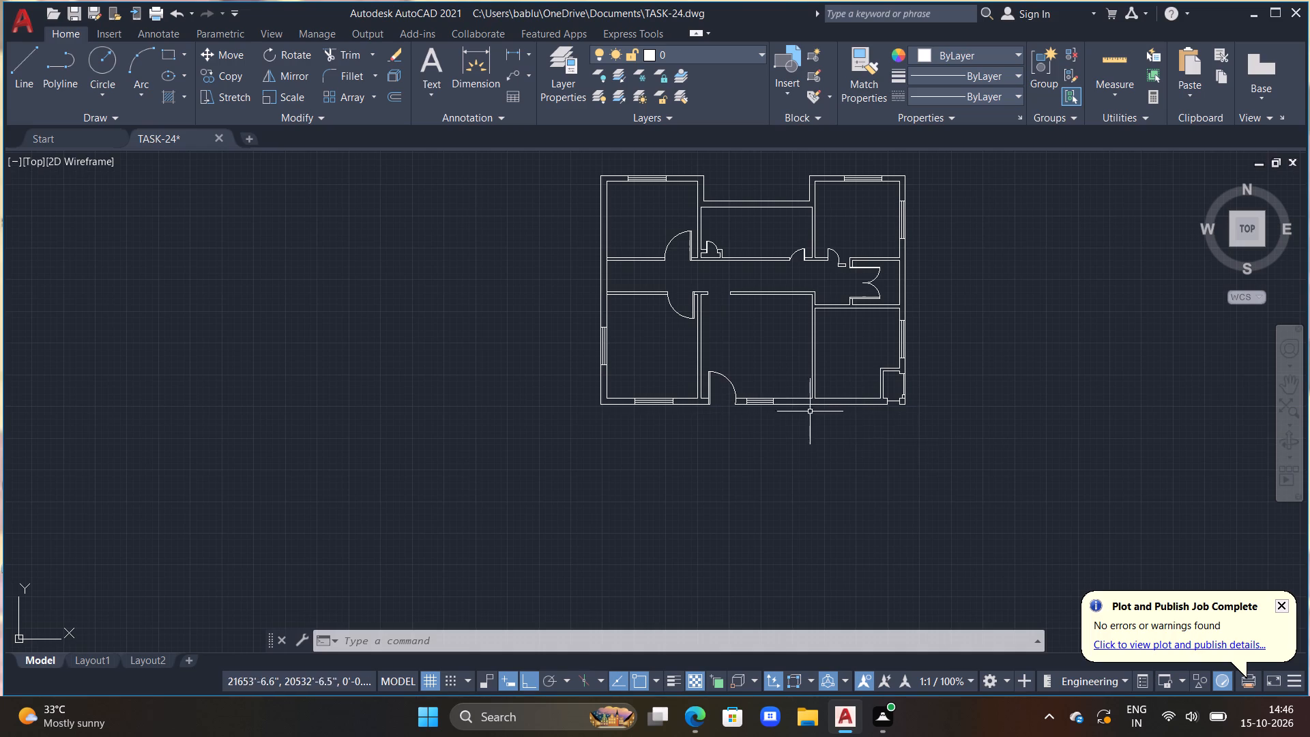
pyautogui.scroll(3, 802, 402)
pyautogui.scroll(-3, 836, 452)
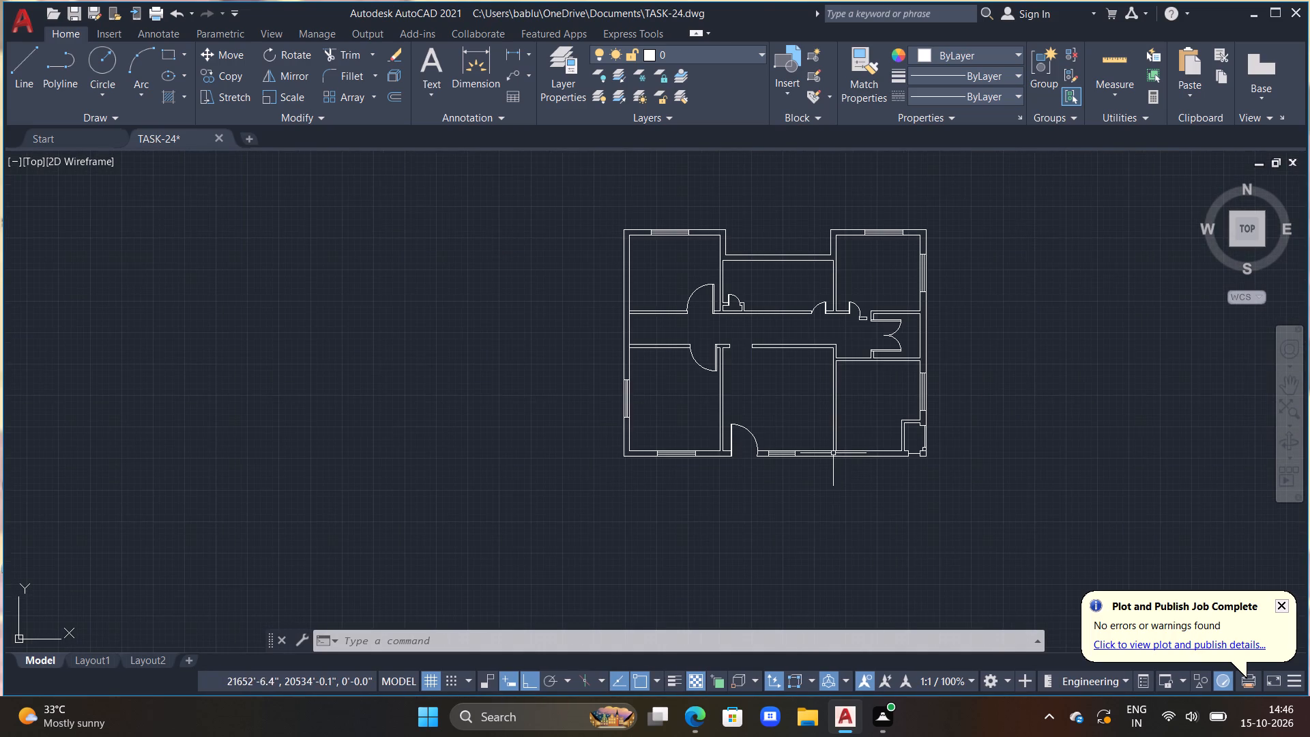
# Dimension the plan's overall width between its two top outer corners, placing the dimension line above the plan.
pyautogui.moveTo(836, 452); pyautogui.dragTo(796, 630, button='middle')
pyautogui.scroll(-1, 815, 538)
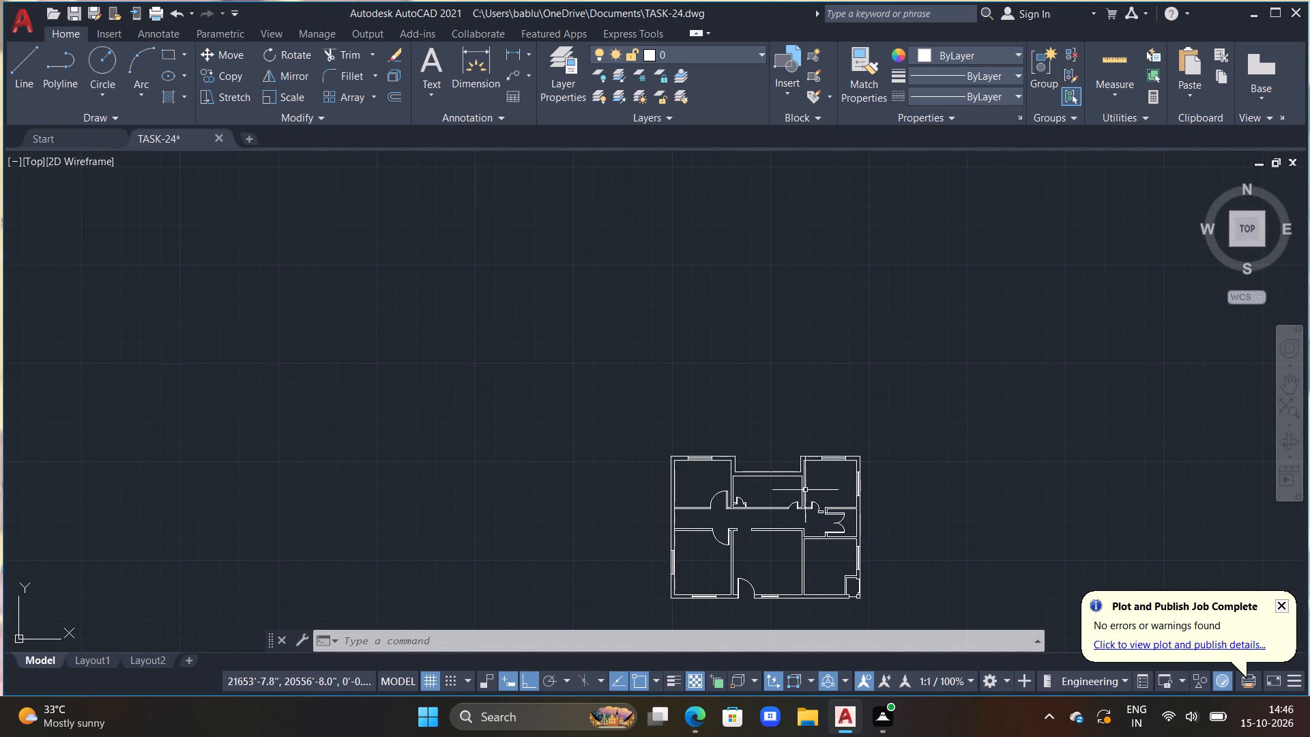
pyautogui.scroll(2, 785, 476)
pyautogui.moveTo(766, 468); pyautogui.dragTo(765, 528, button='middle')
pyautogui.moveTo(733, 476); pyautogui.dragTo(806, 474, button='middle')
pyautogui.middleClick(836, 472)
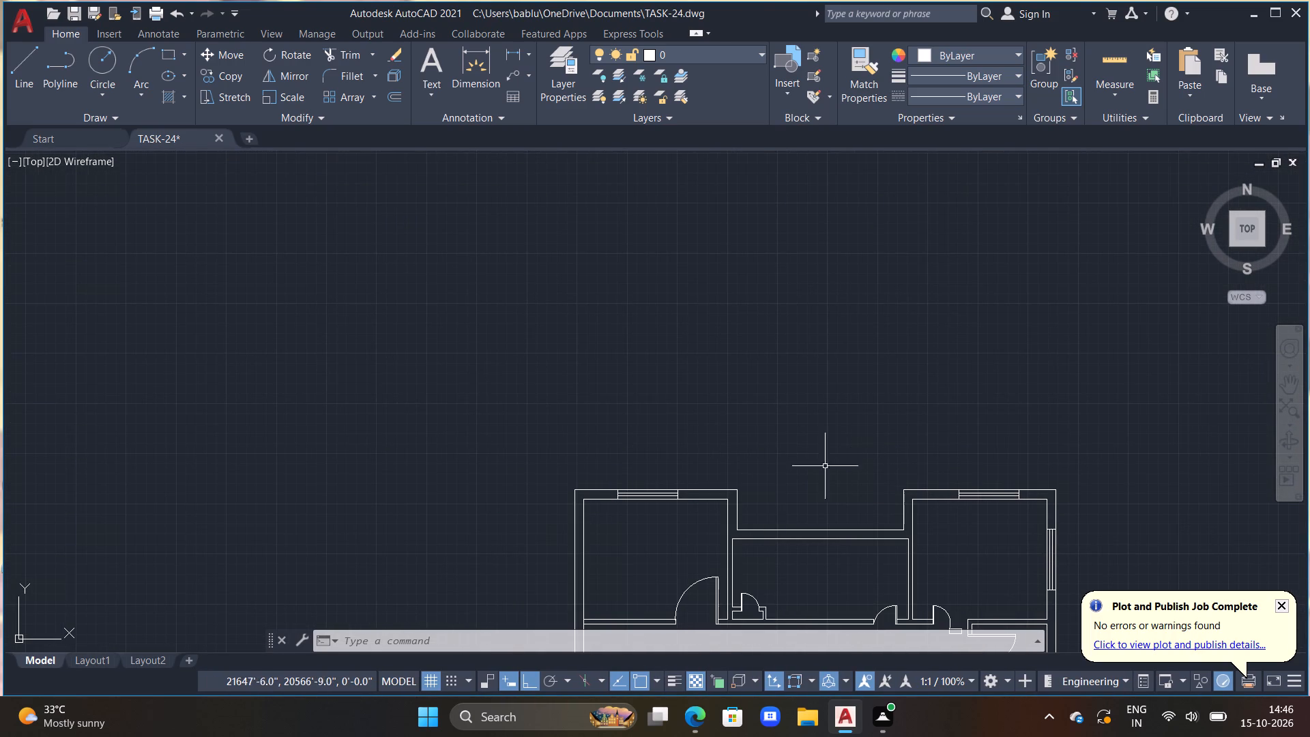
pyautogui.click(474, 53)
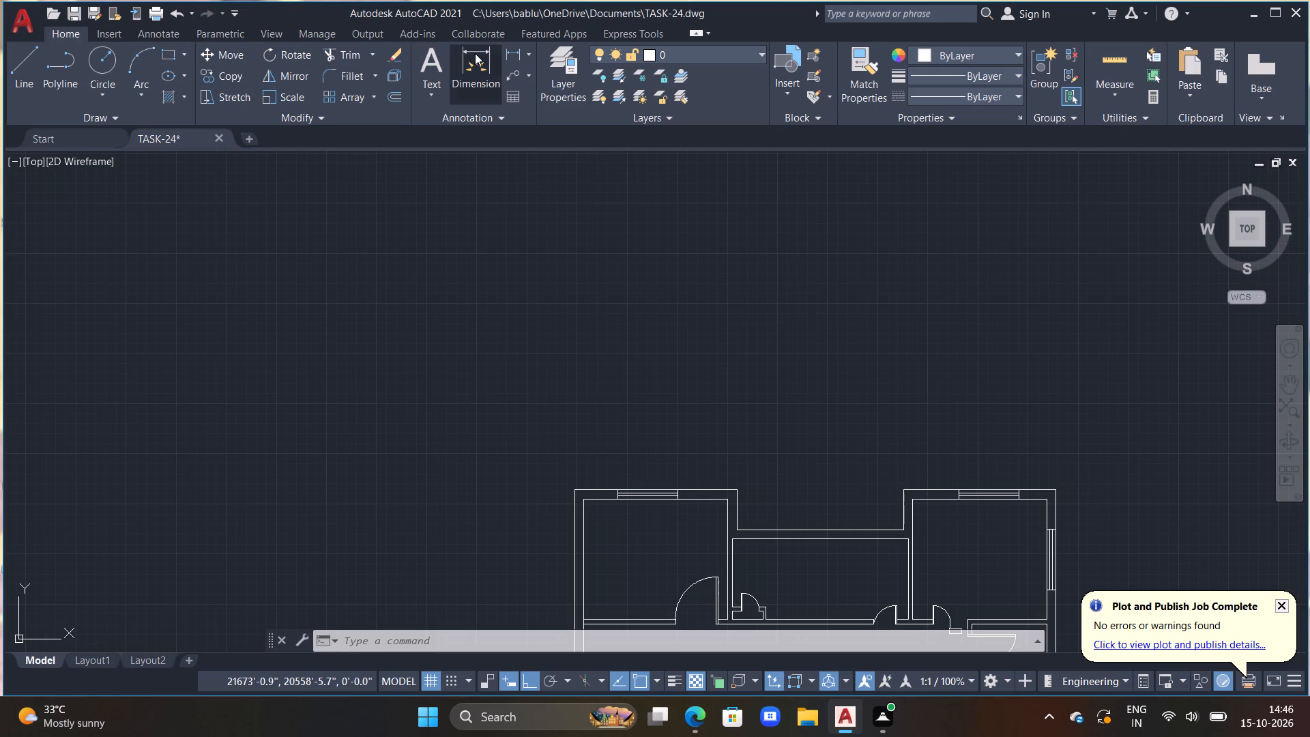
pyautogui.click(575, 490)
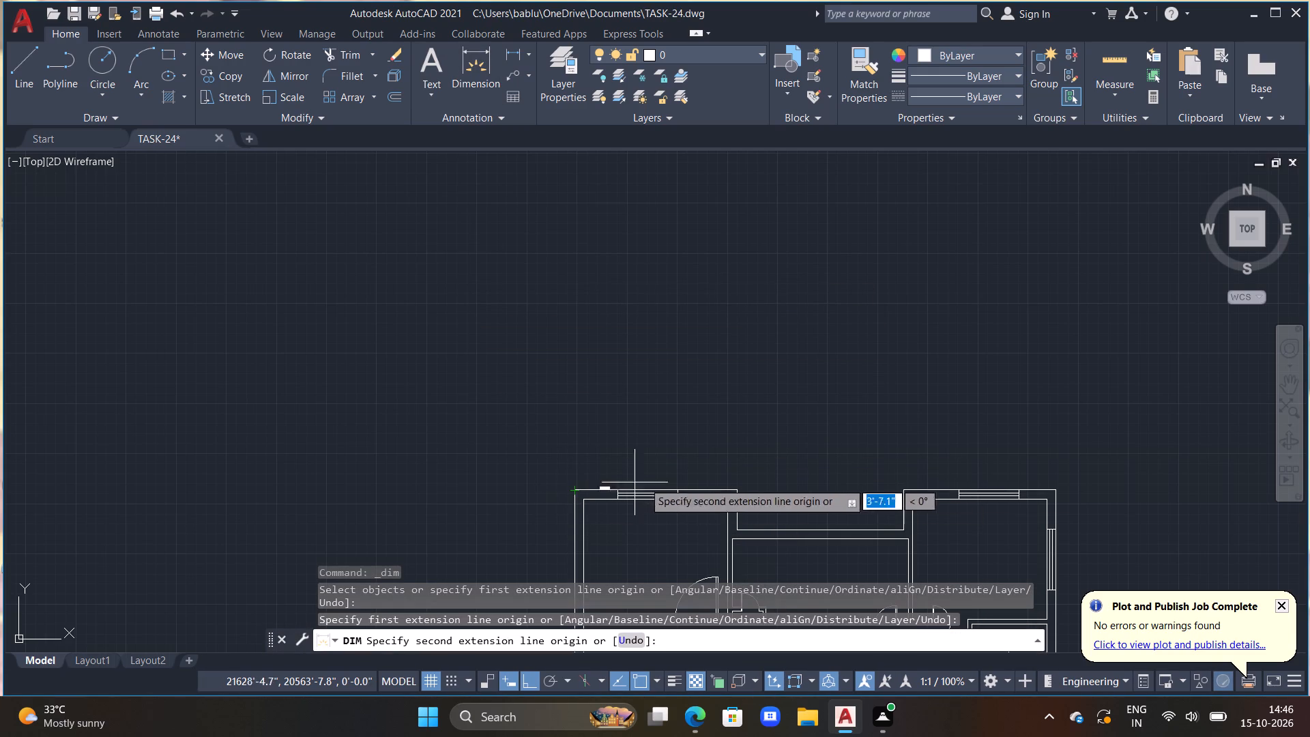
pyautogui.click(1056, 489)
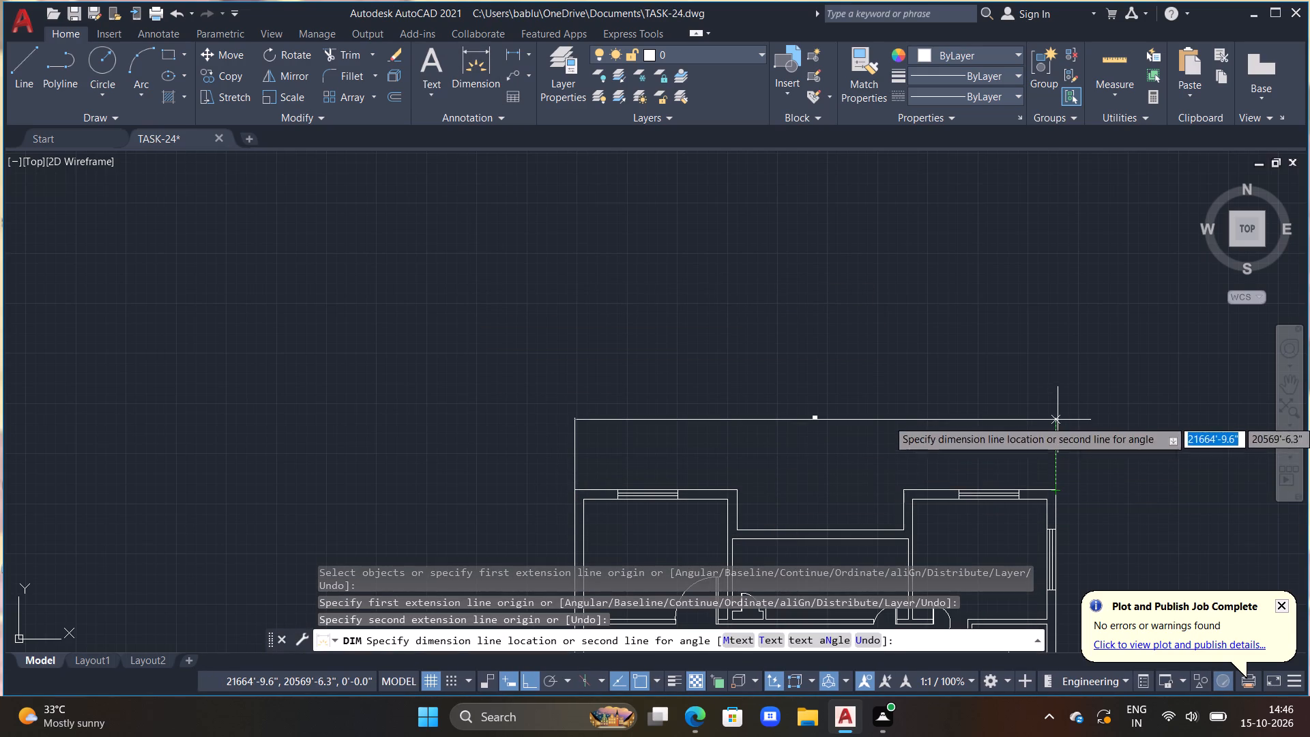
pyautogui.click(1058, 420)
# Dimension the plan's overall height between its top-left and bottom-left outer corners, placing the dimension line outside the left wall.
pyautogui.scroll(-1, 847, 503)
pyautogui.moveTo(845, 502); pyautogui.dragTo(803, 120, button='middle')
pyautogui.scroll(-1, 768, 169)
pyautogui.moveTo(761, 196); pyautogui.dragTo(794, 302, button='middle')
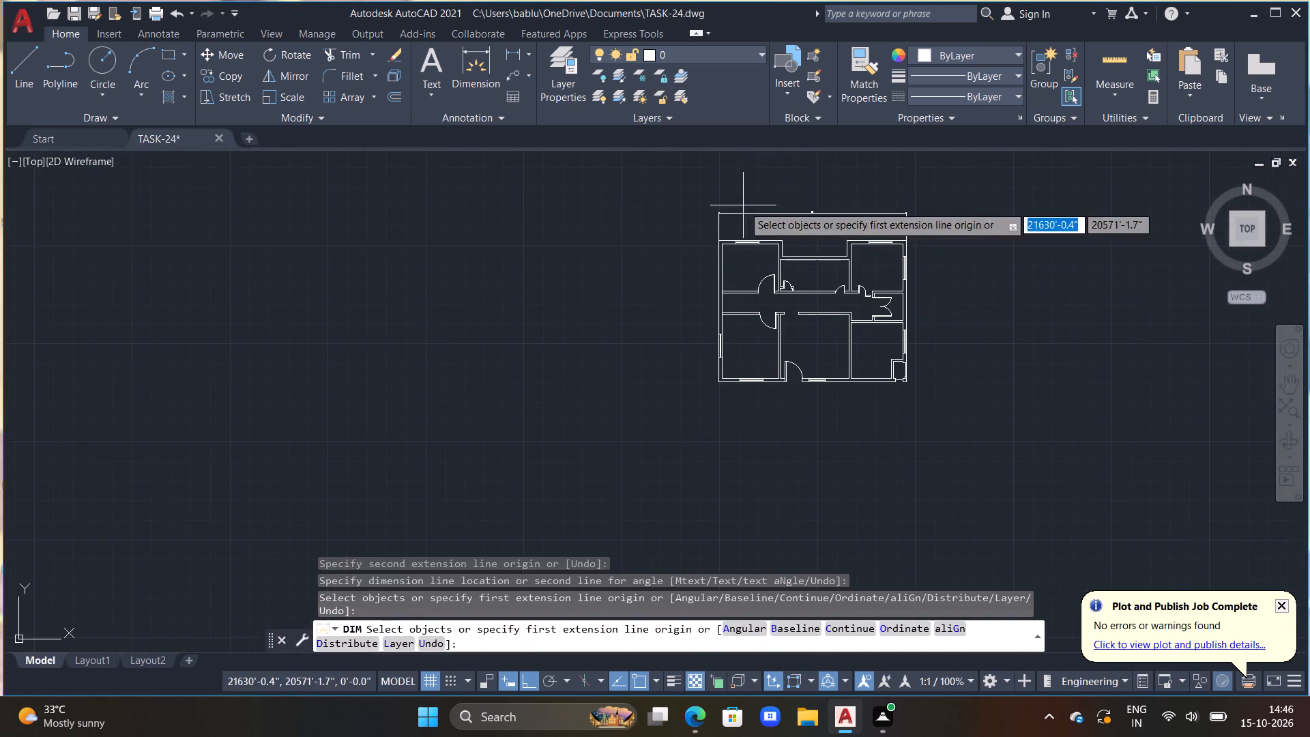
pyautogui.click(715, 242)
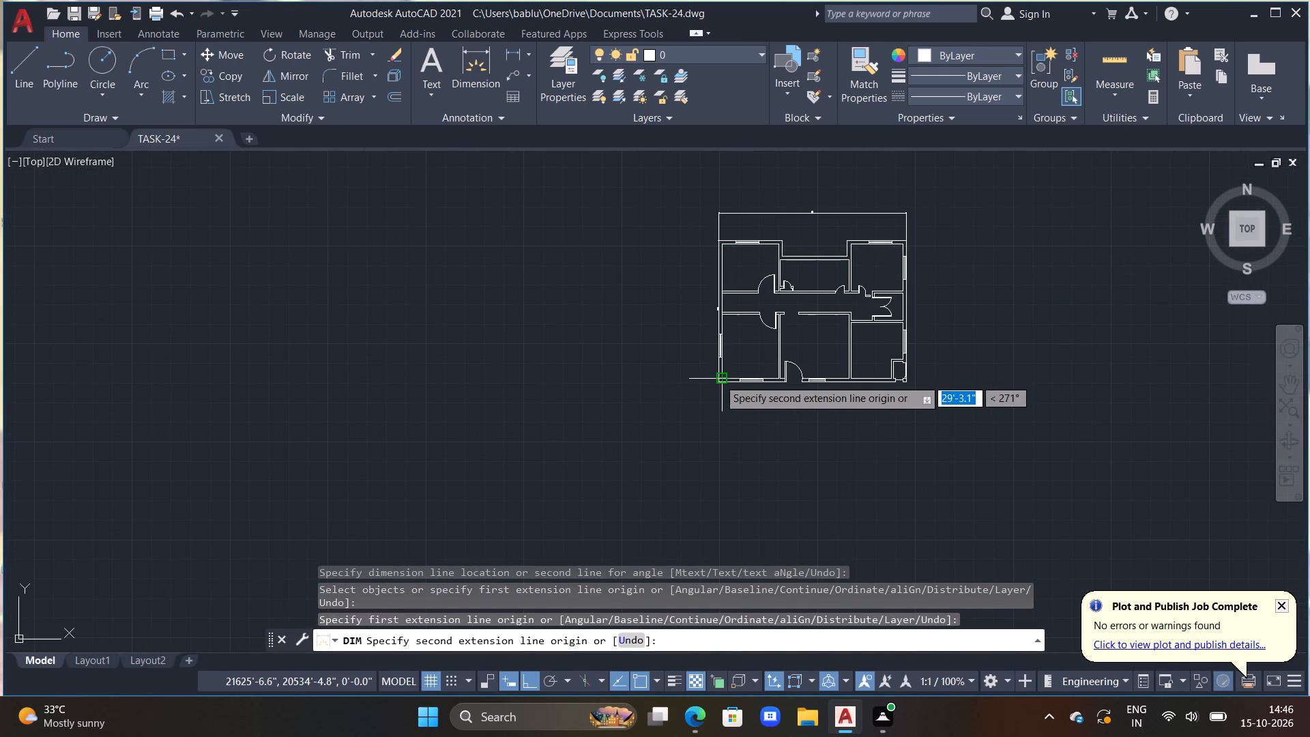
pyautogui.scroll(2, 718, 379)
pyautogui.moveTo(713, 385); pyautogui.dragTo(704, 385)
pyautogui.scroll(-1, 664, 387)
pyautogui.moveTo(663, 387); pyautogui.dragTo(667, 409, button='middle')
pyautogui.click(654, 406)
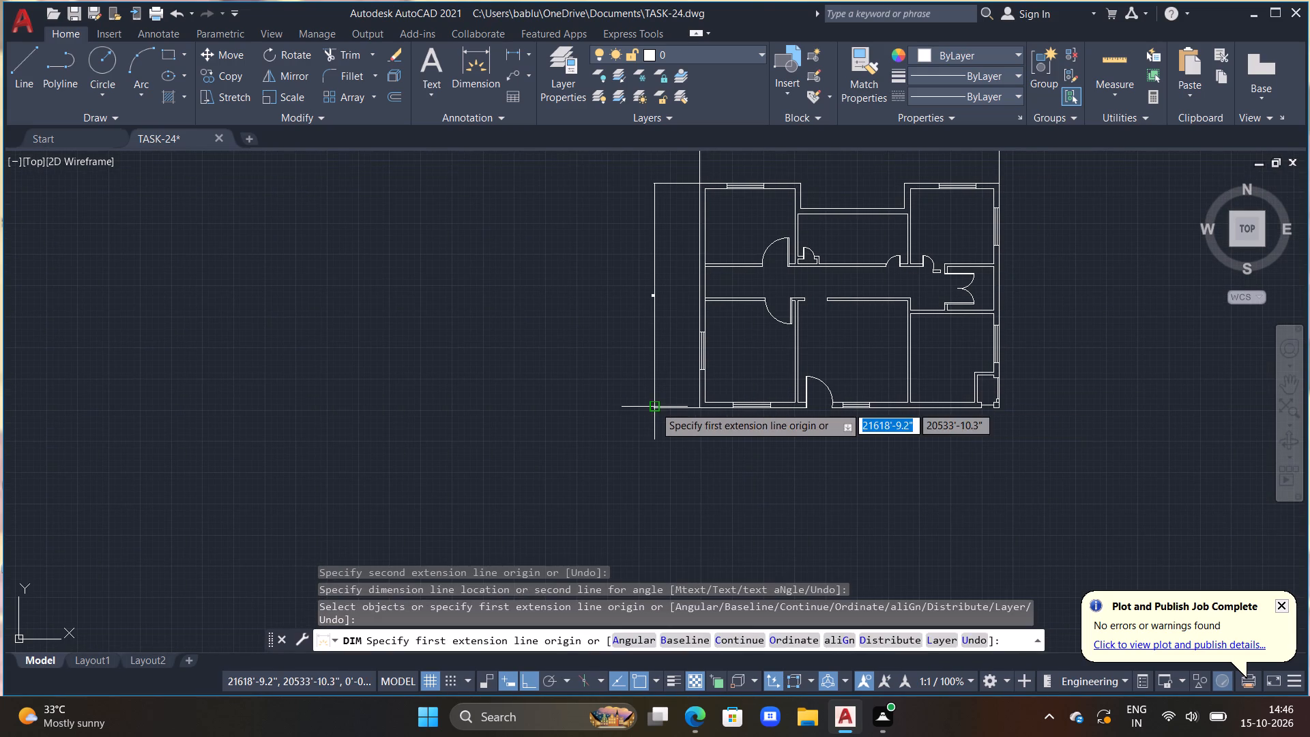
pyautogui.press('Escape')
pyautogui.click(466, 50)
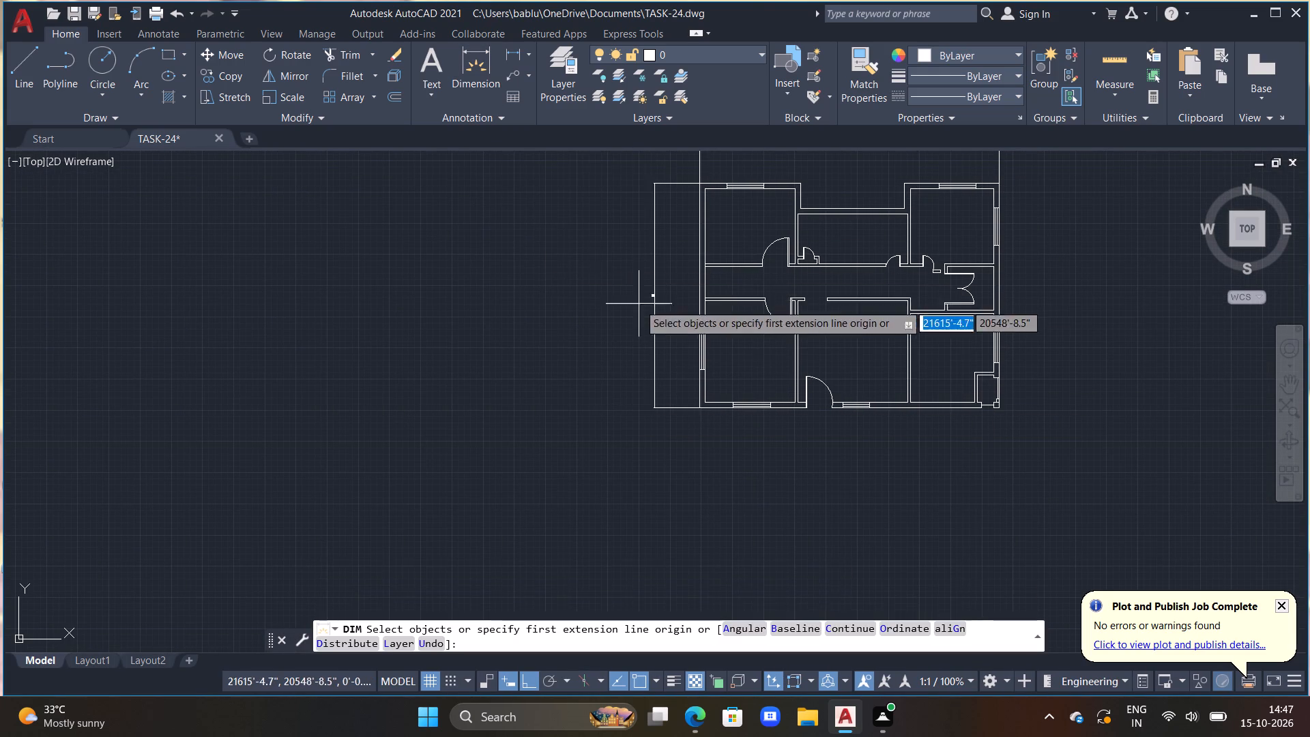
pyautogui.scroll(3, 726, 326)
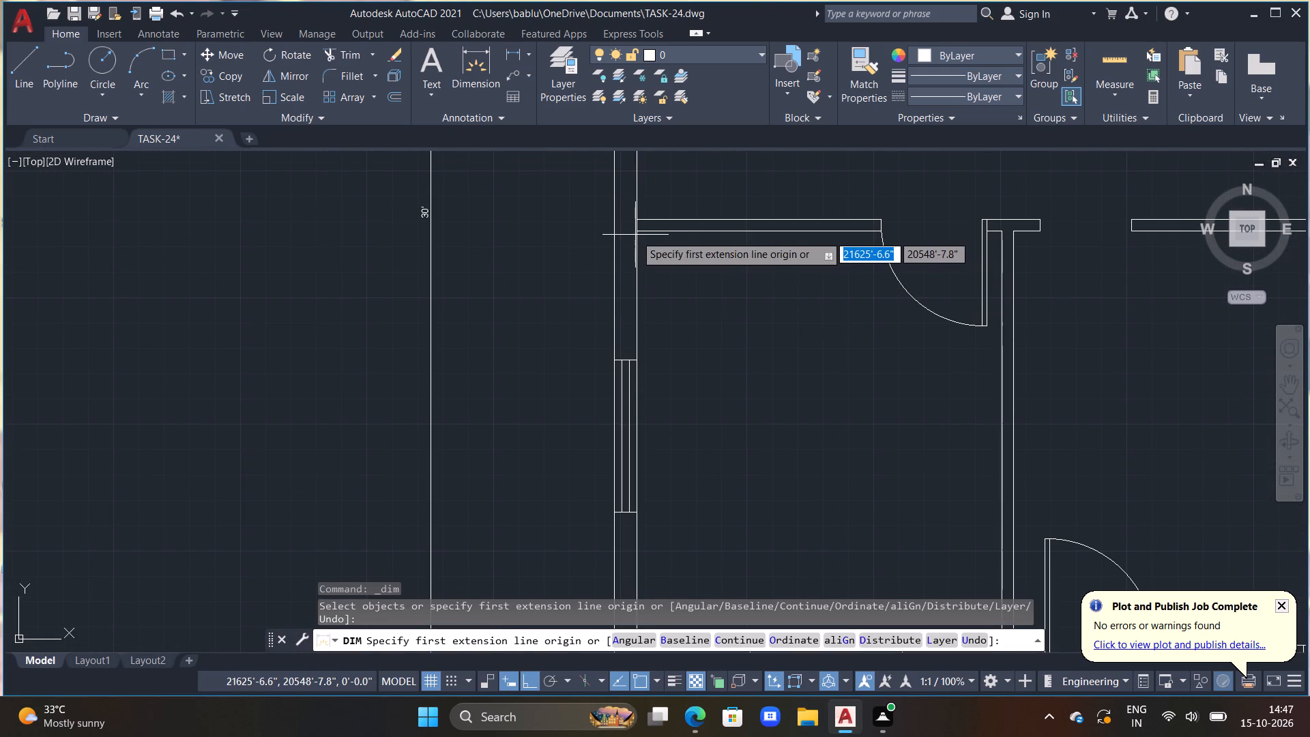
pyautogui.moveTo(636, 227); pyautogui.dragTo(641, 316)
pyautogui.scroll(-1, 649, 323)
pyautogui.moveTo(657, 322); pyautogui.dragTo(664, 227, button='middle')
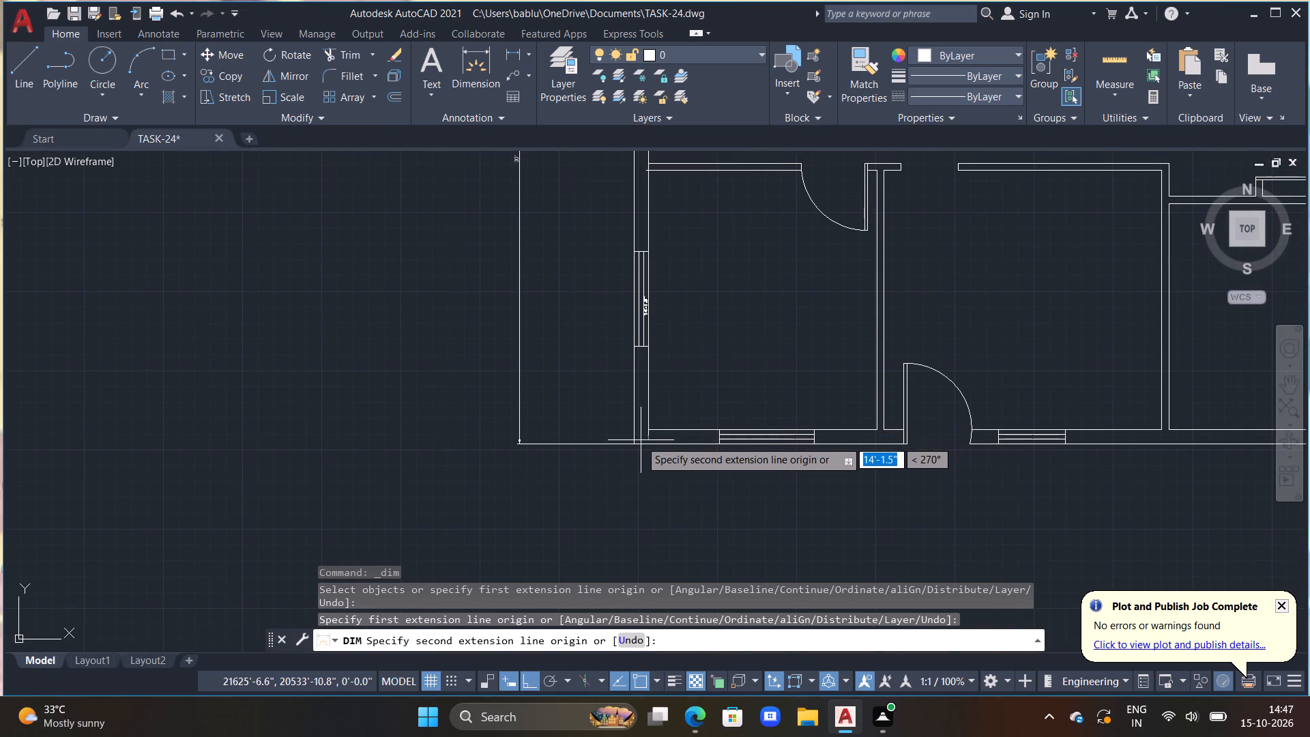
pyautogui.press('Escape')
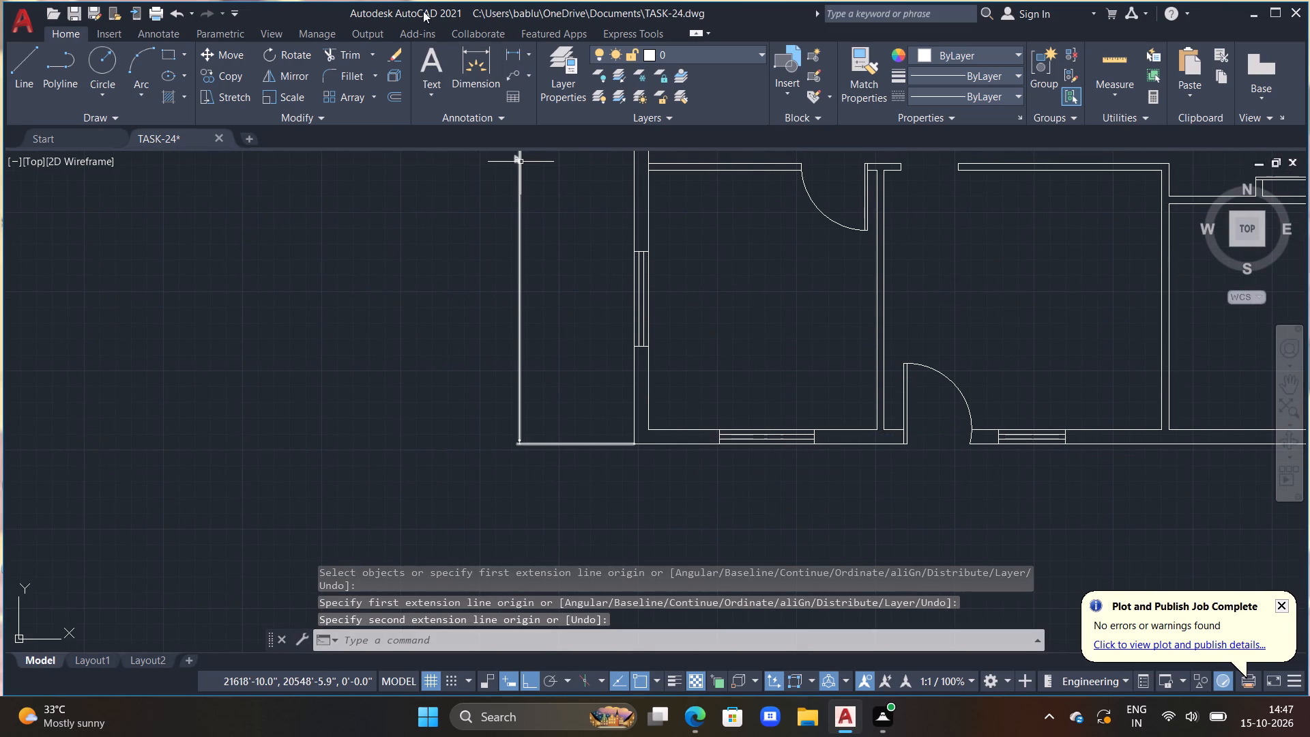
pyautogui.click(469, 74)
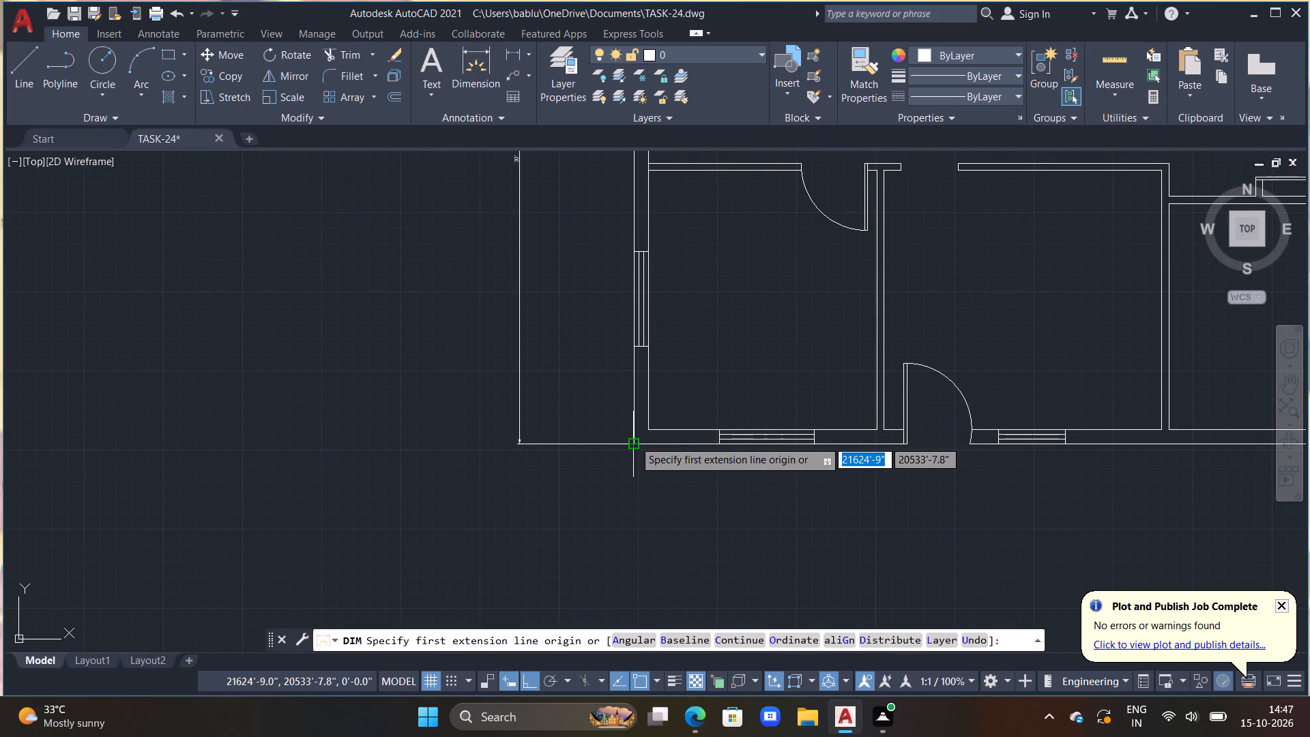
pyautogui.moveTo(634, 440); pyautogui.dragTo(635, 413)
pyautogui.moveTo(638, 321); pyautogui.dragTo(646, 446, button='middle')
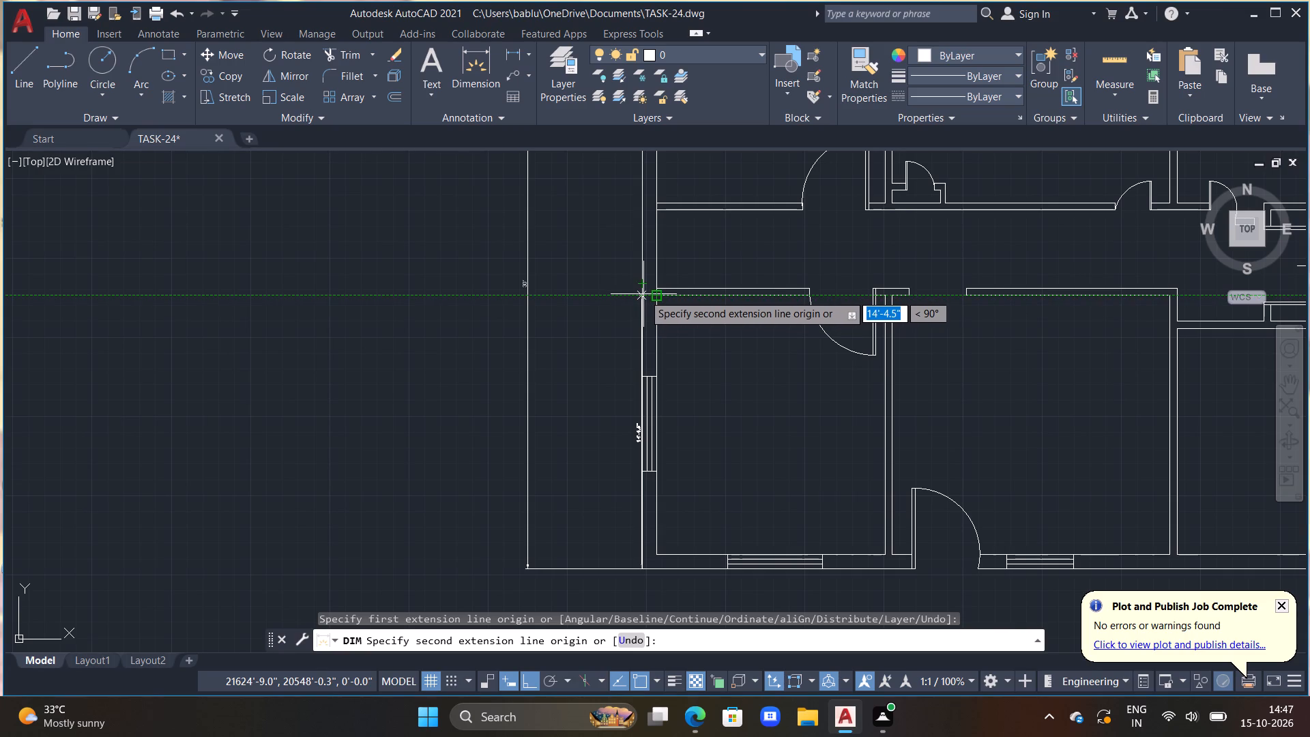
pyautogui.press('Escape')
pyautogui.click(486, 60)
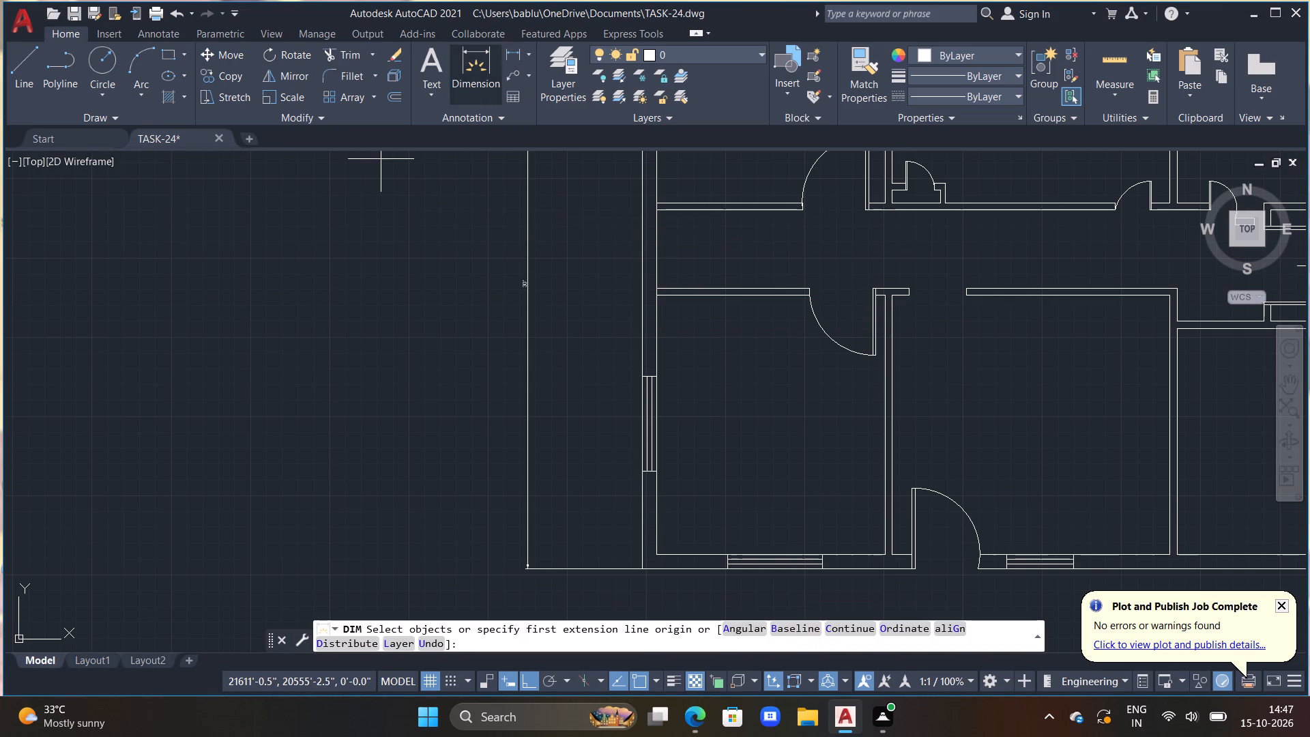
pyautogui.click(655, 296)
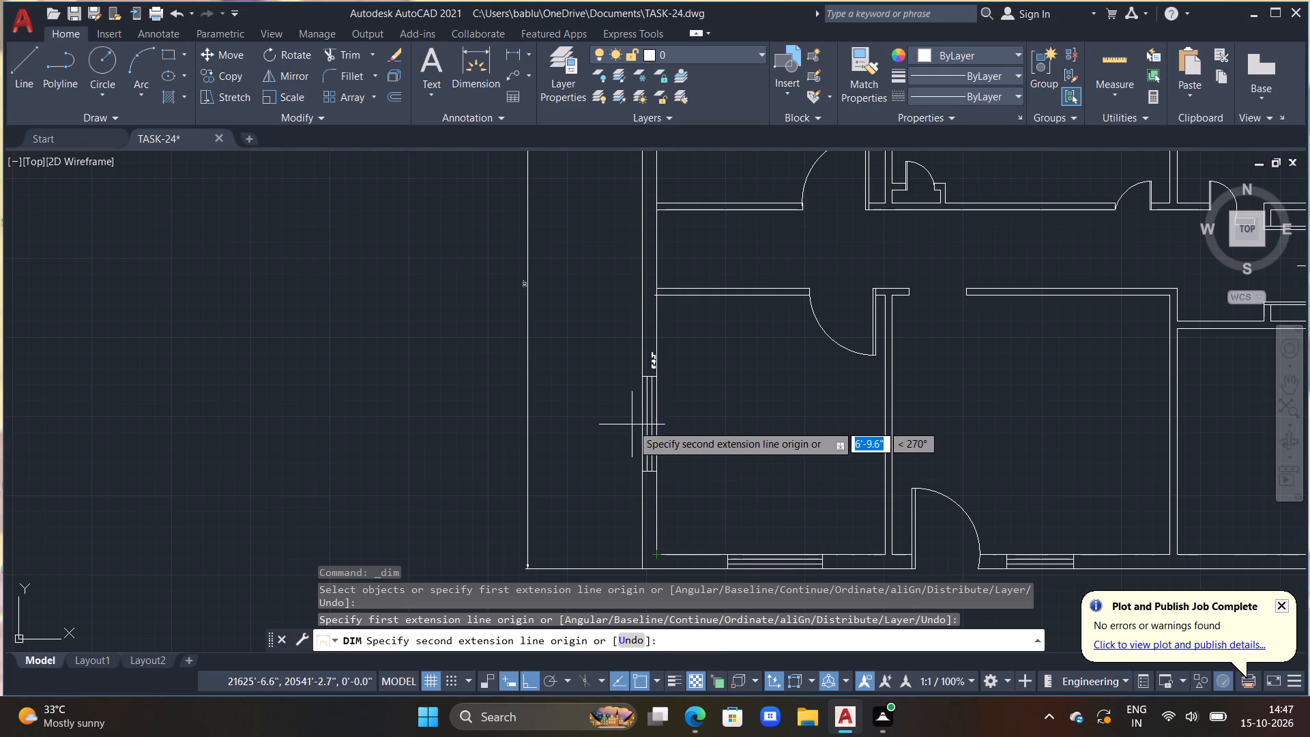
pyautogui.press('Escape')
# Dimension the lower-left room's height from the partition's upper face to the bottom-left inner corner, placing the dimension line outside the left wall.
pyautogui.click(458, 53)
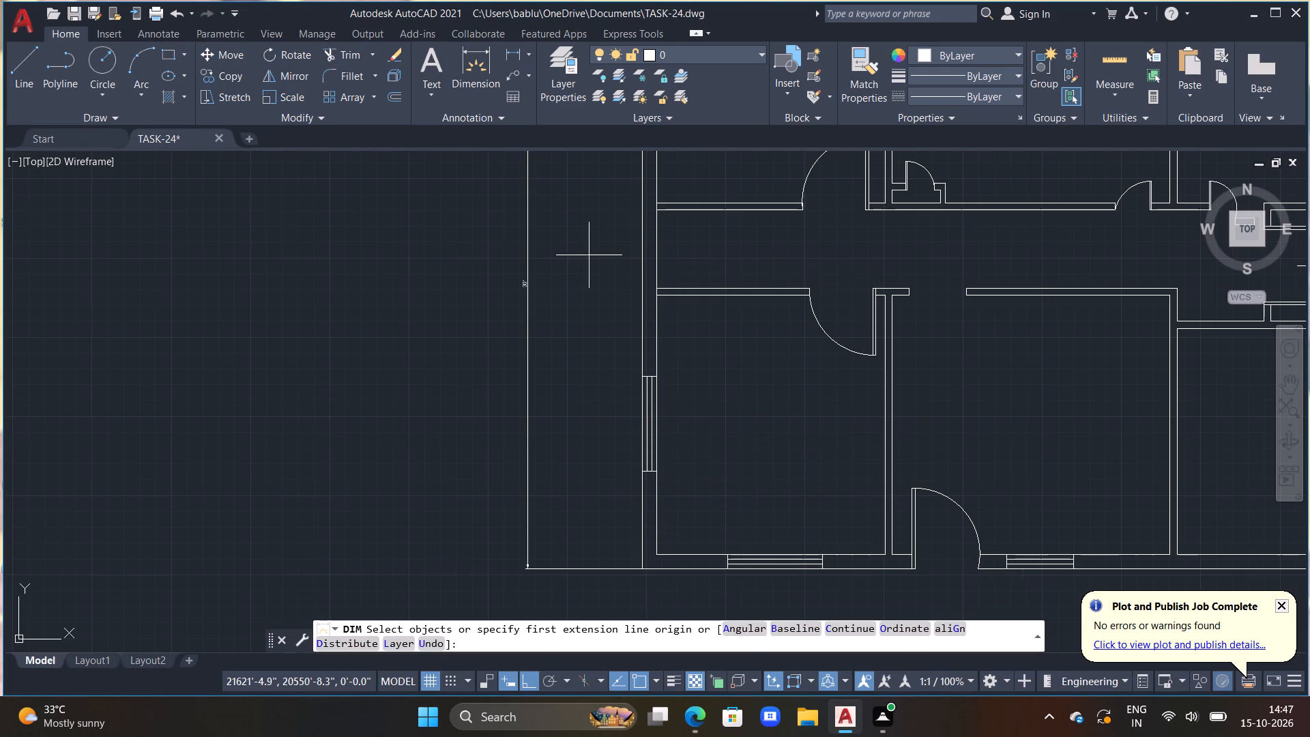
pyautogui.click(652, 289)
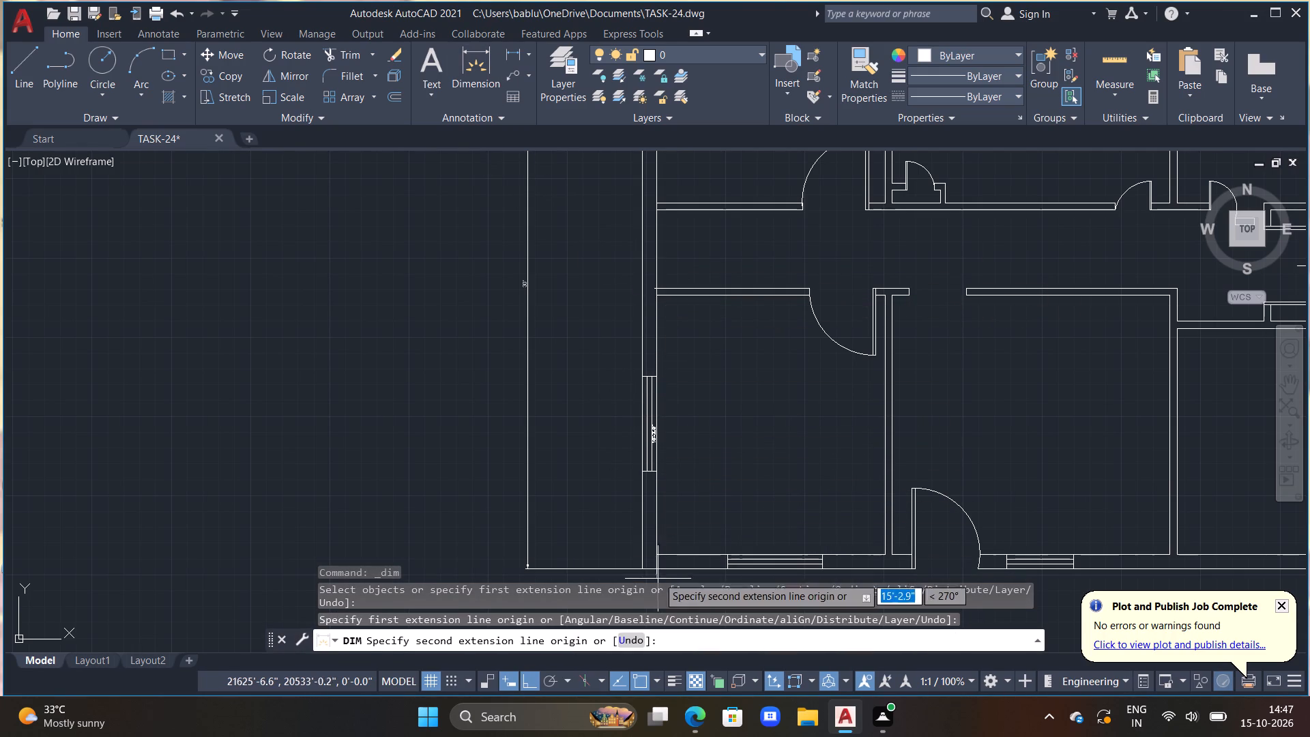
pyautogui.click(656, 553)
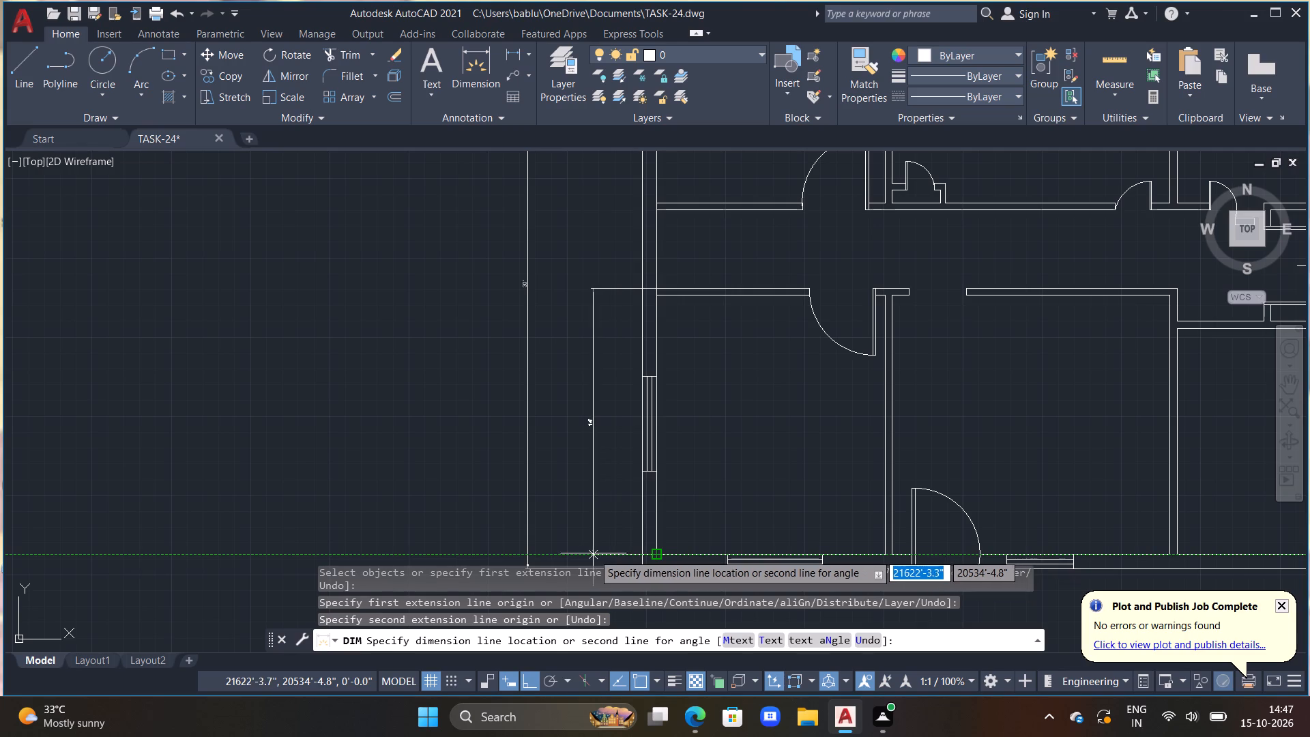
pyautogui.click(575, 547)
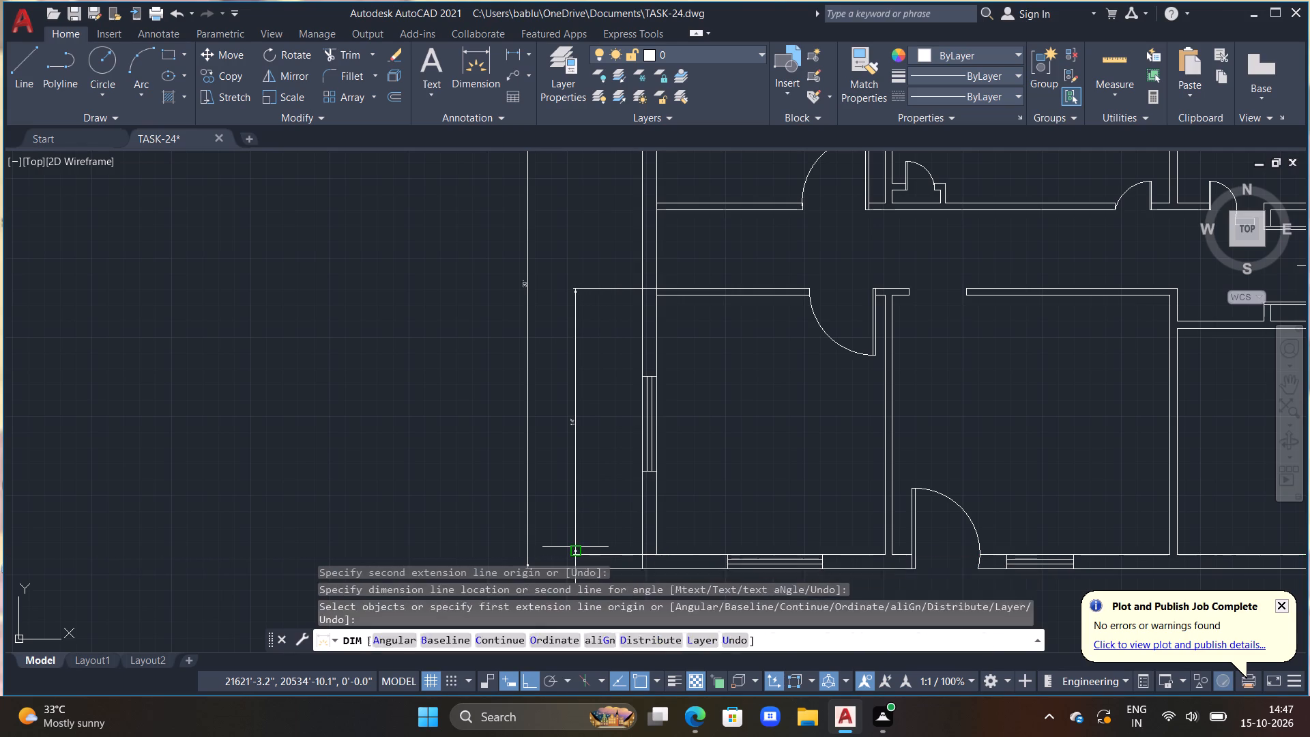
pyautogui.press('Escape')
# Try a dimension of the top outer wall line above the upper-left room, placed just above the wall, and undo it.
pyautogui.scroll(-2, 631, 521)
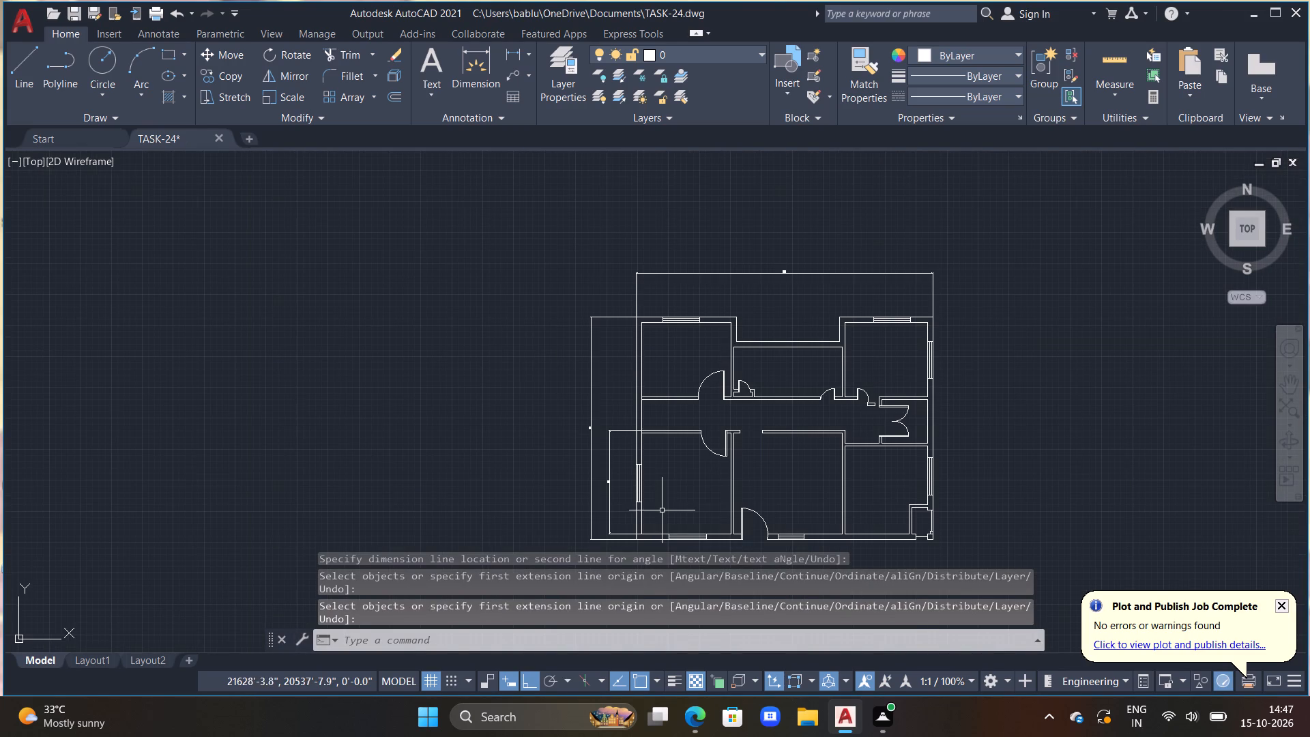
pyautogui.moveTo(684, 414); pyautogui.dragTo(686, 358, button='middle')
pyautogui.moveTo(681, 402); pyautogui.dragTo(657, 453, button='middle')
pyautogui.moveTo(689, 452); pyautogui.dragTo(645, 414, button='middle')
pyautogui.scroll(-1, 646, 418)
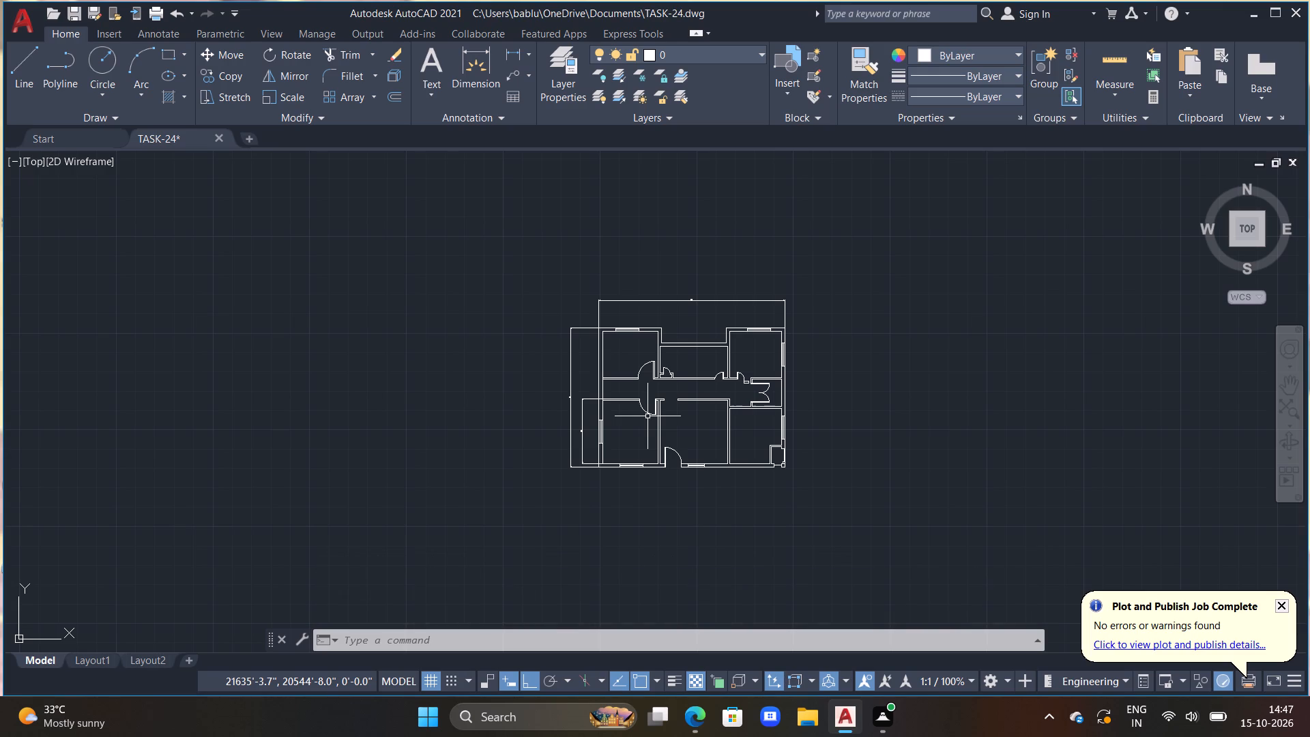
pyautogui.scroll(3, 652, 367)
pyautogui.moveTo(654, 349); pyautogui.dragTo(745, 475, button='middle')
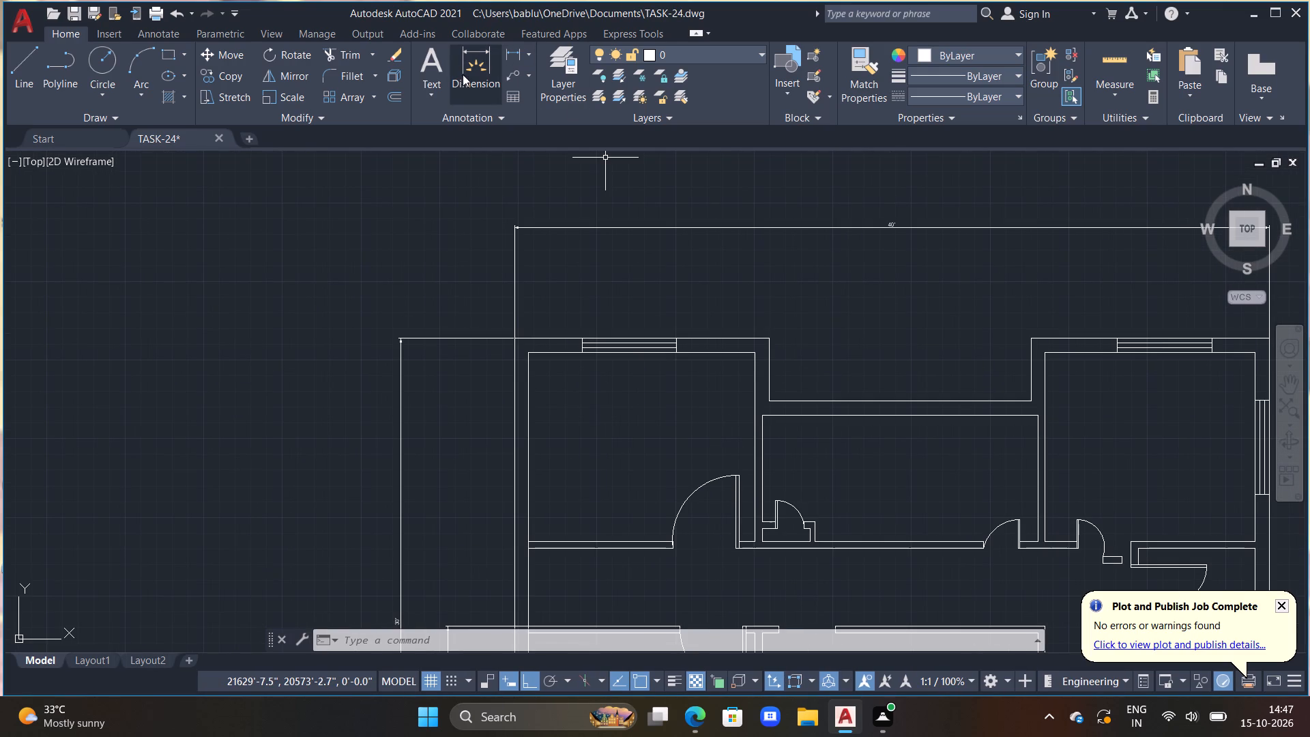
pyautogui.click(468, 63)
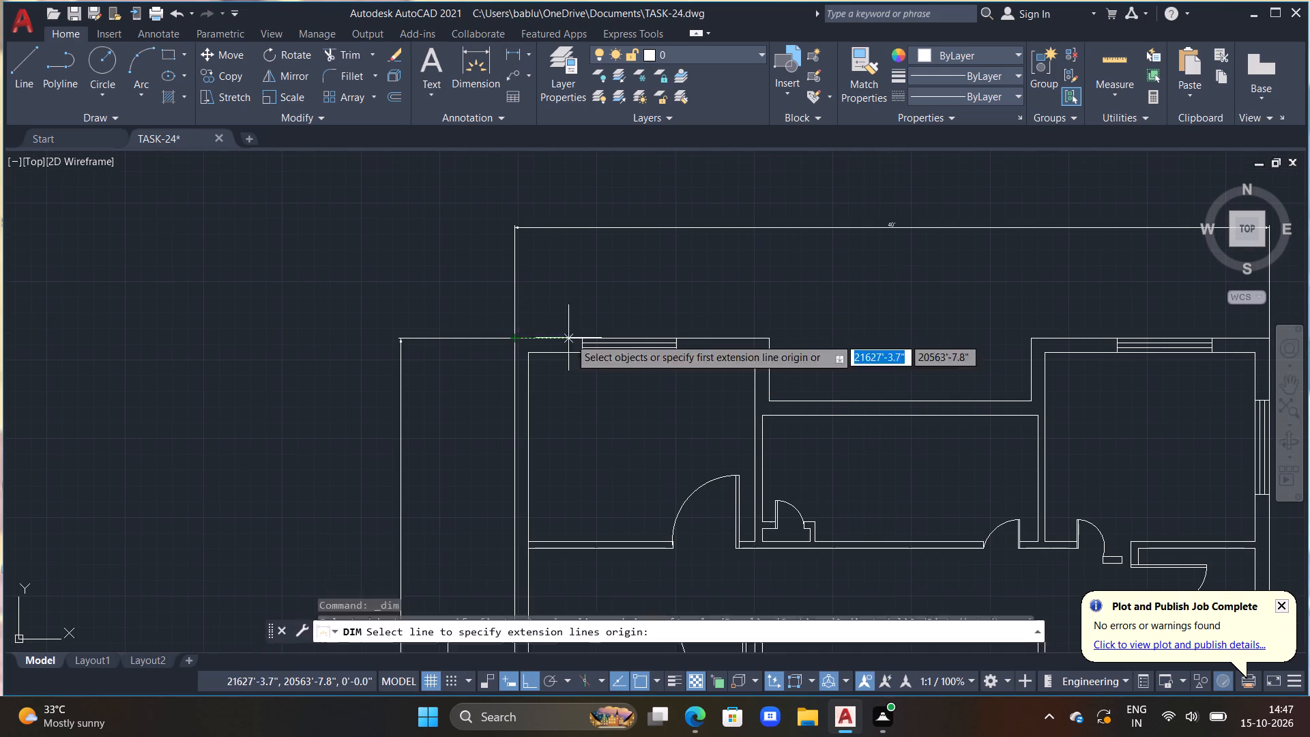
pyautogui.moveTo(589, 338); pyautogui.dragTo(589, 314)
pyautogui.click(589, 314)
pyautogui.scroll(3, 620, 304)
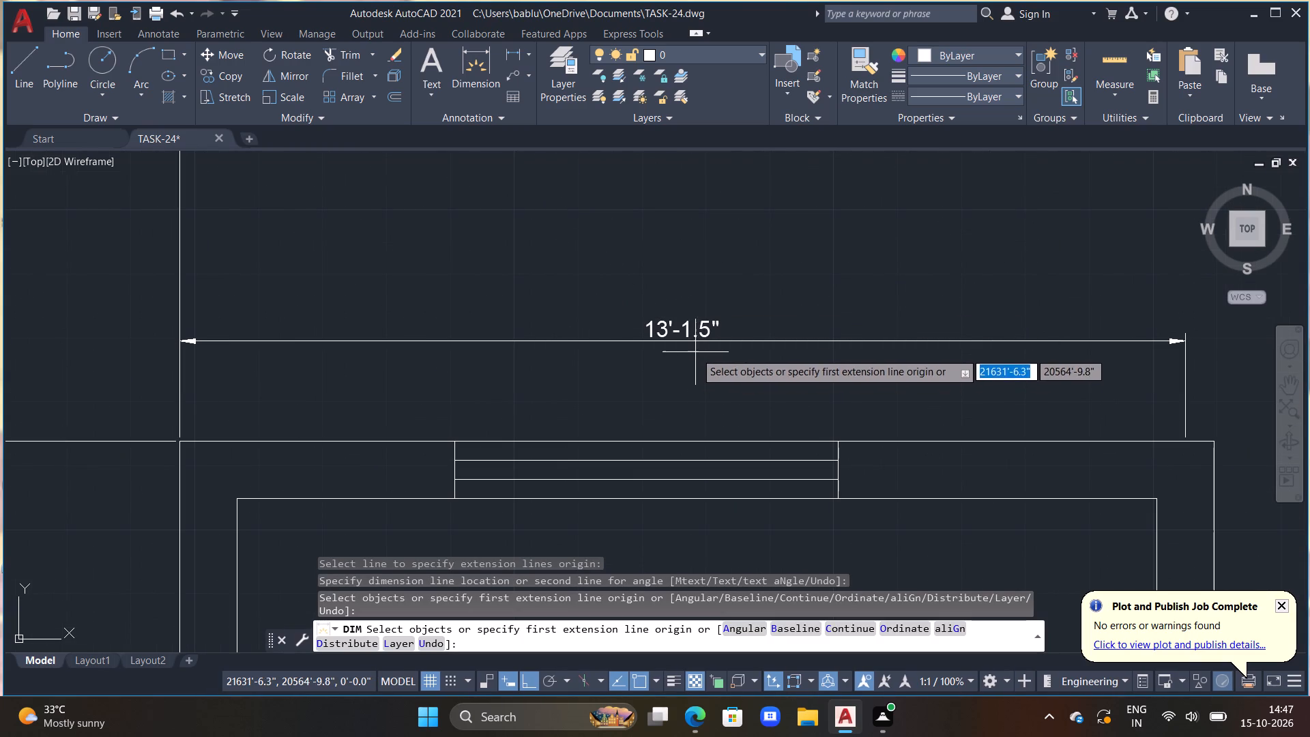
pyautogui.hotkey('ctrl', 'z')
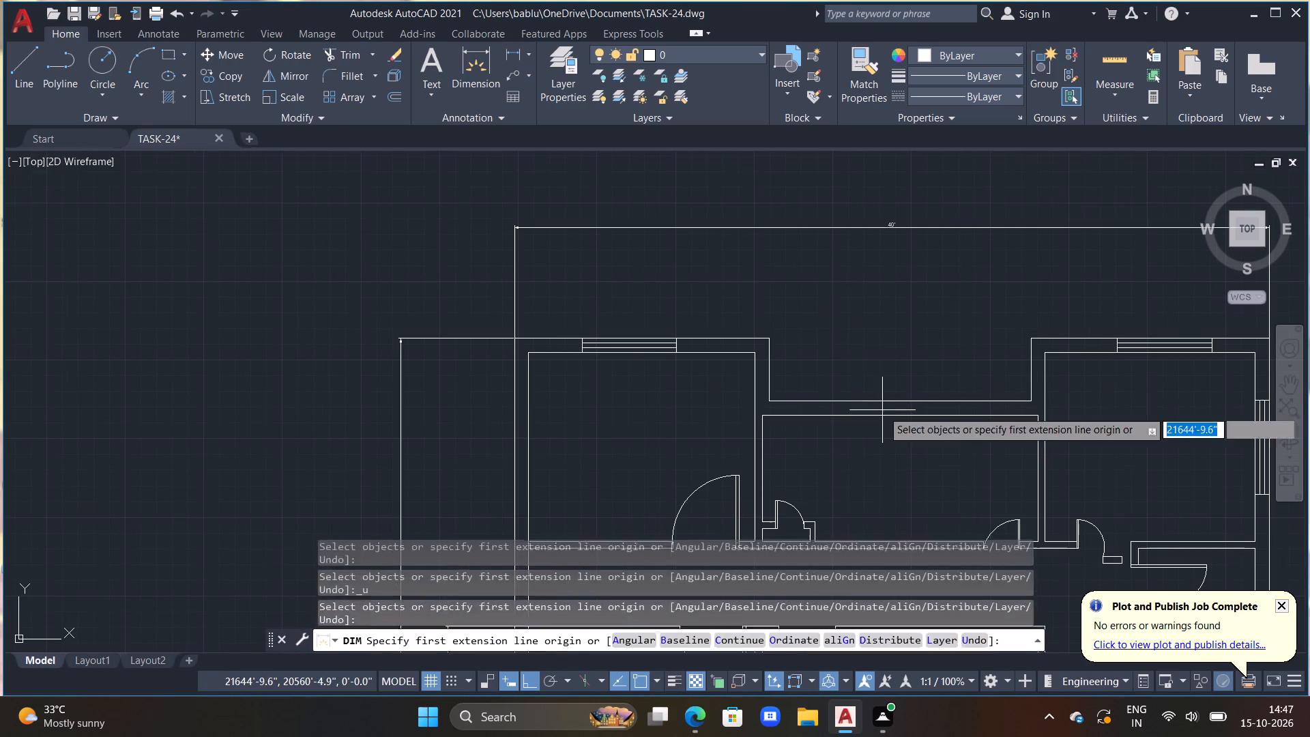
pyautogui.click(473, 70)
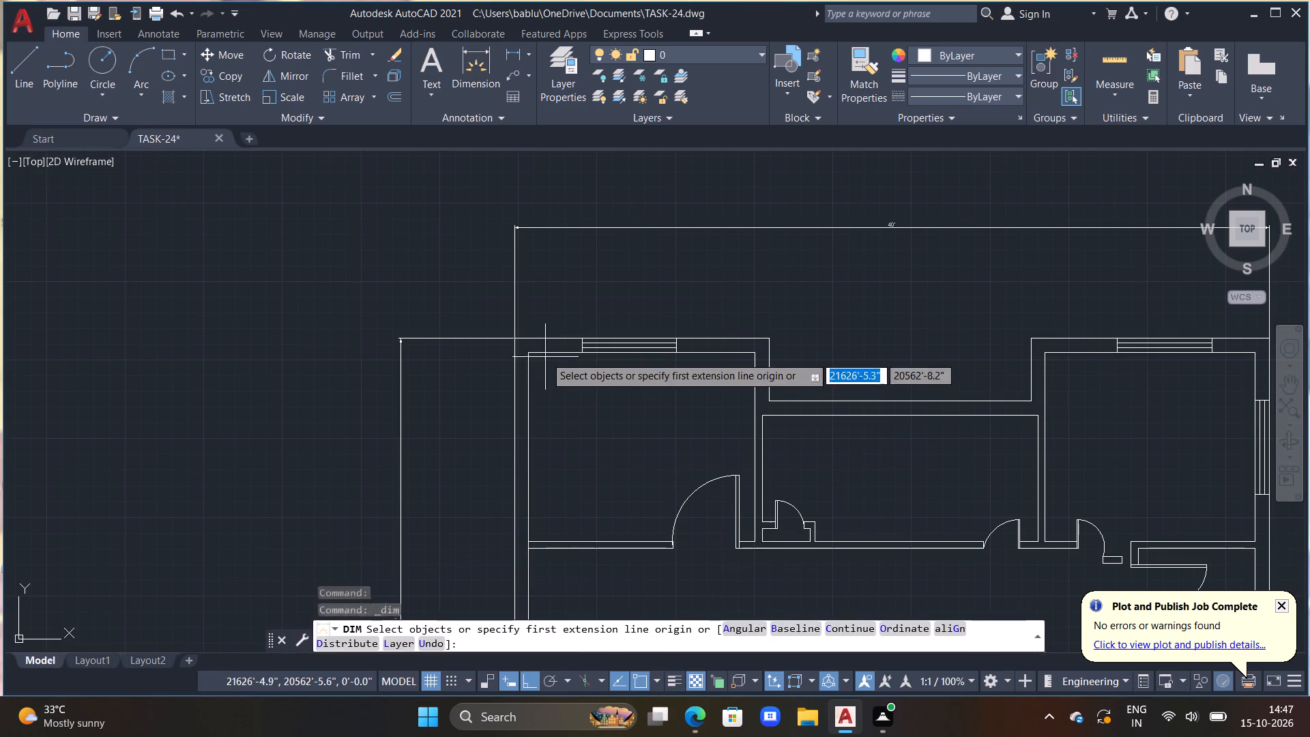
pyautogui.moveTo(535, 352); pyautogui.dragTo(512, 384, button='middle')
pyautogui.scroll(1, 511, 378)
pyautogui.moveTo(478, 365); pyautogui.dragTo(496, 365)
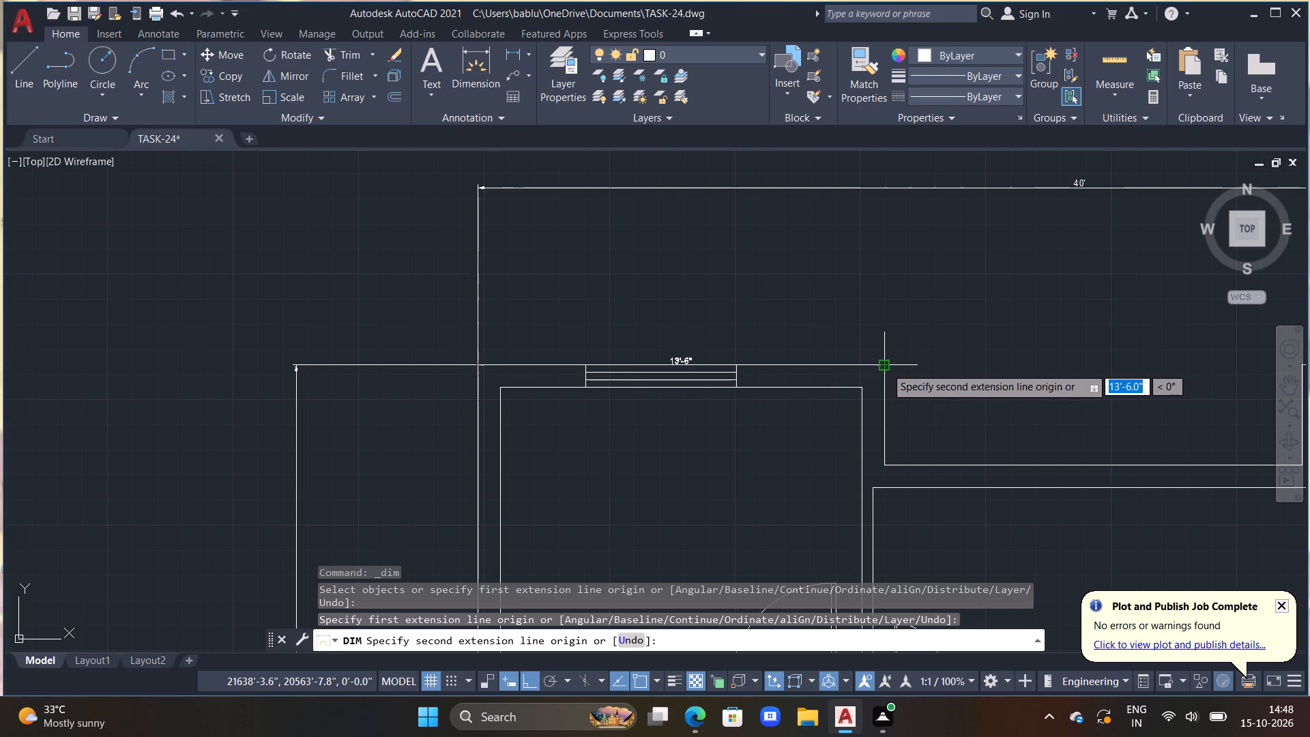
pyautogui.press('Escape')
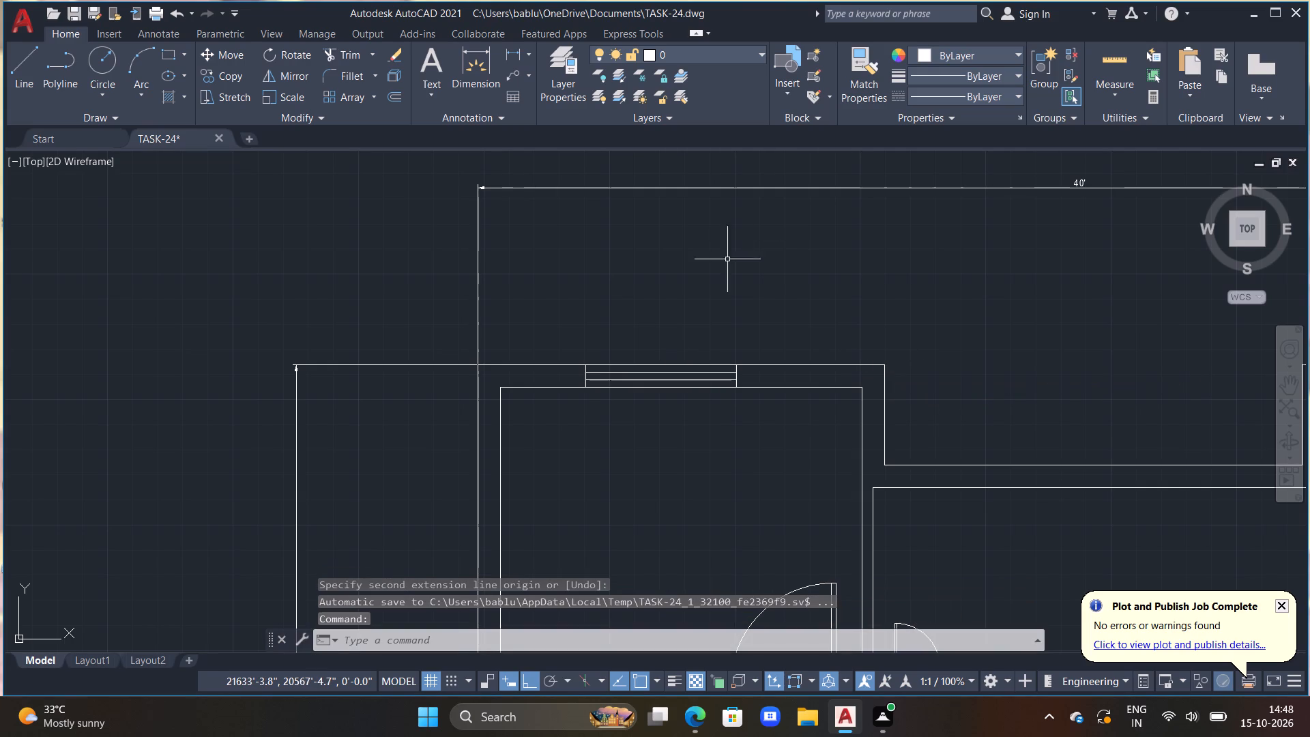
# Start a dimension for the upper-left room at its top-left inner corner.
pyautogui.click(483, 66)
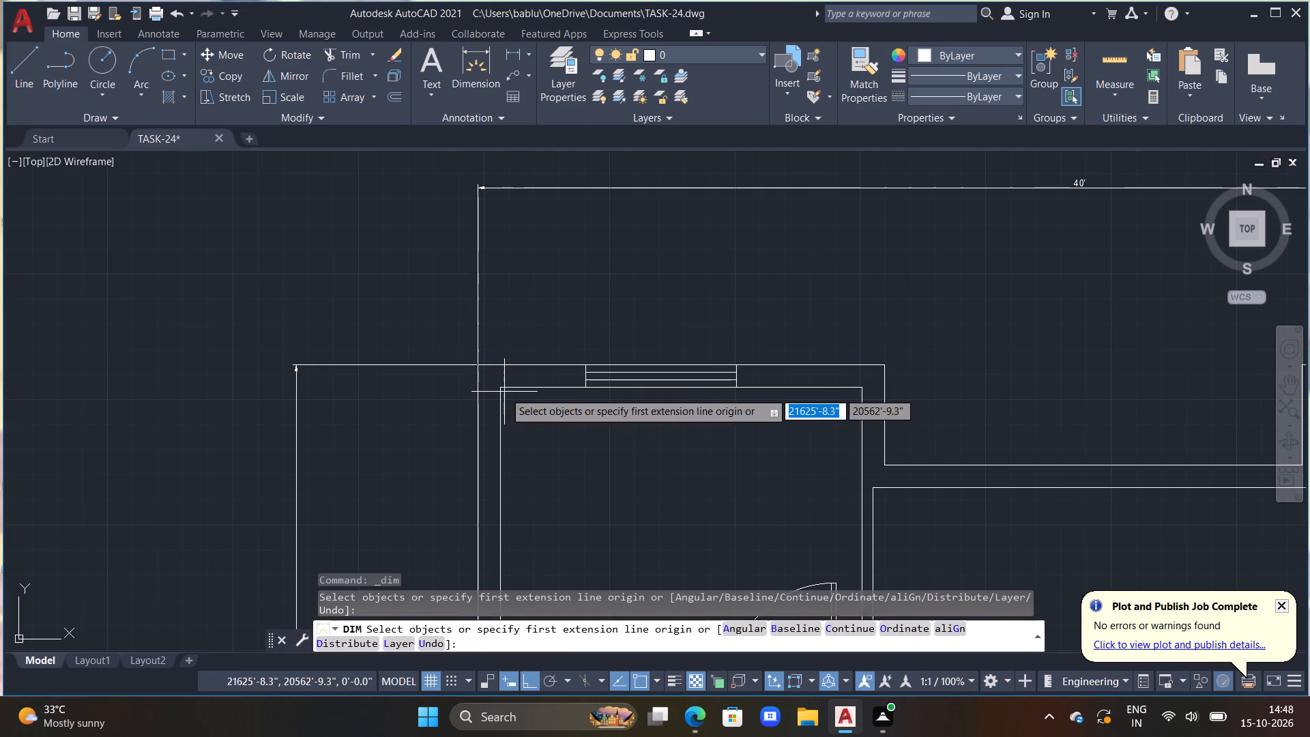
# Dimension the upper-left room's width between its top-left and top-right inner corners, placing the dimension line above the window wall.
pyautogui.click(503, 386)
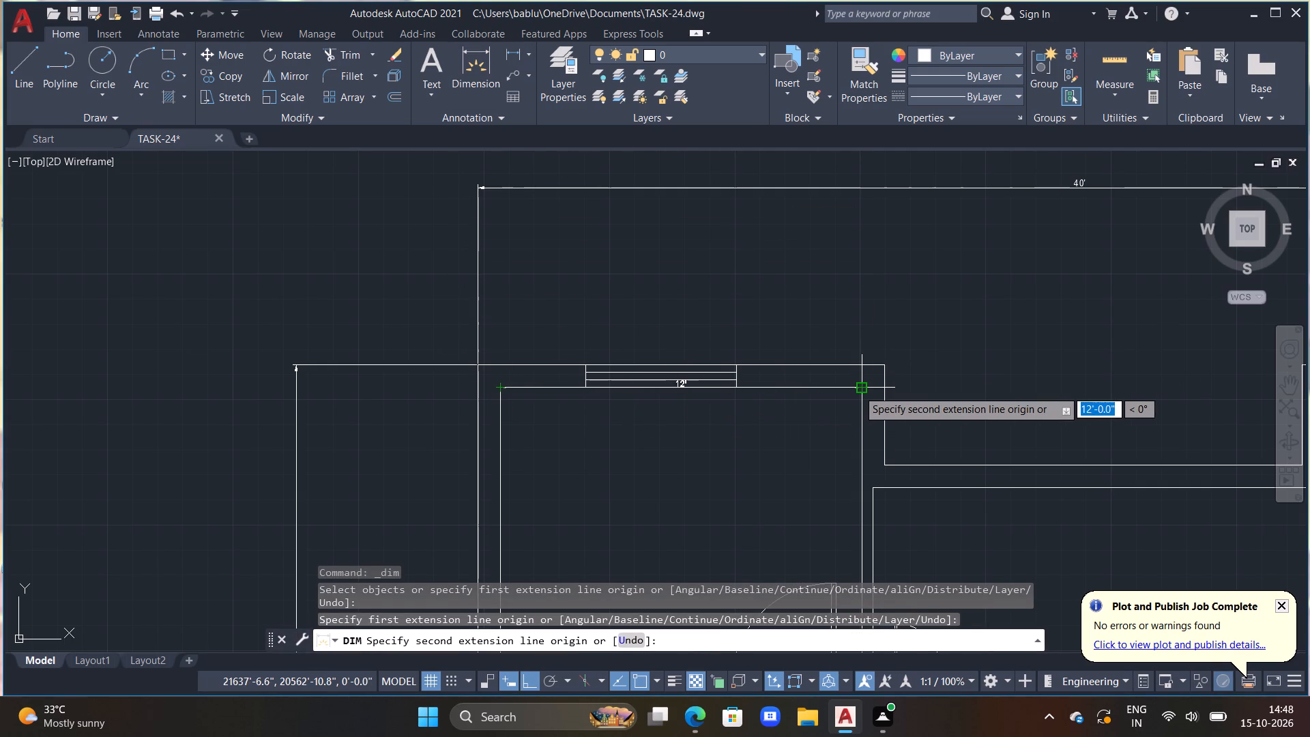
pyautogui.moveTo(858, 390); pyautogui.dragTo(858, 384)
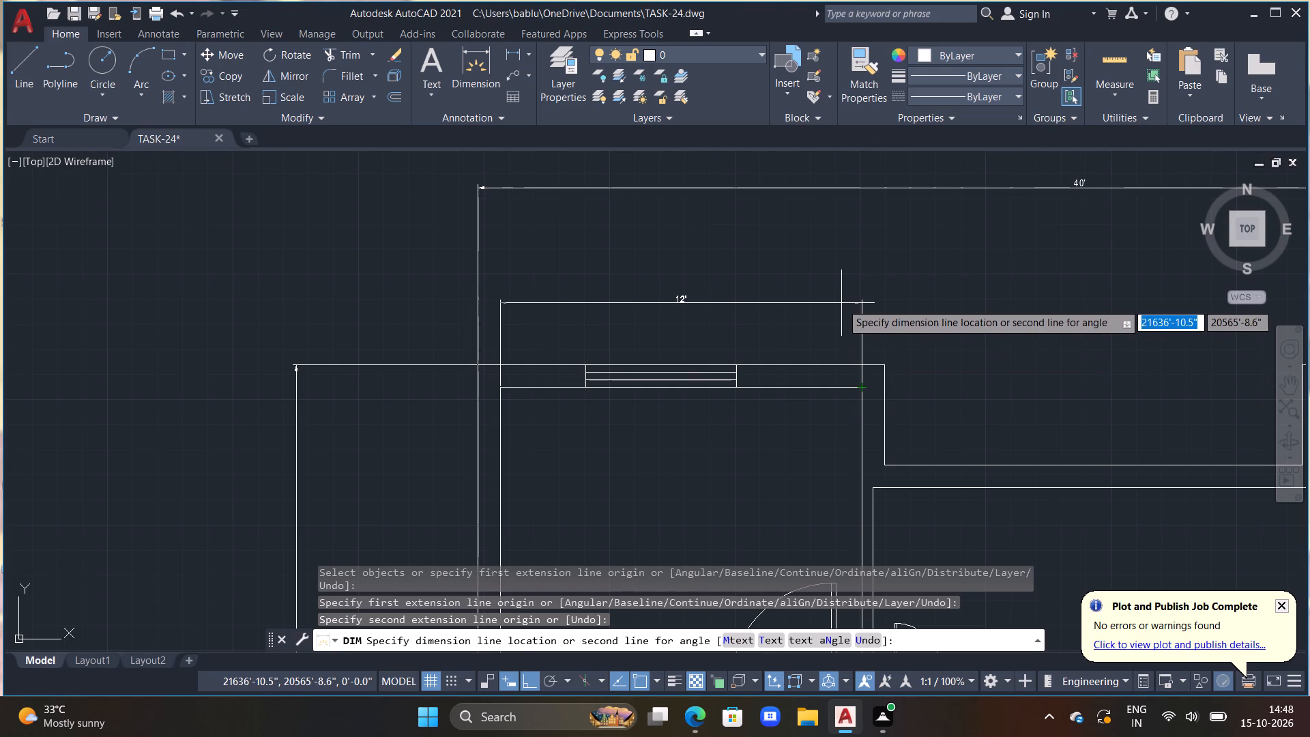
pyautogui.click(841, 303)
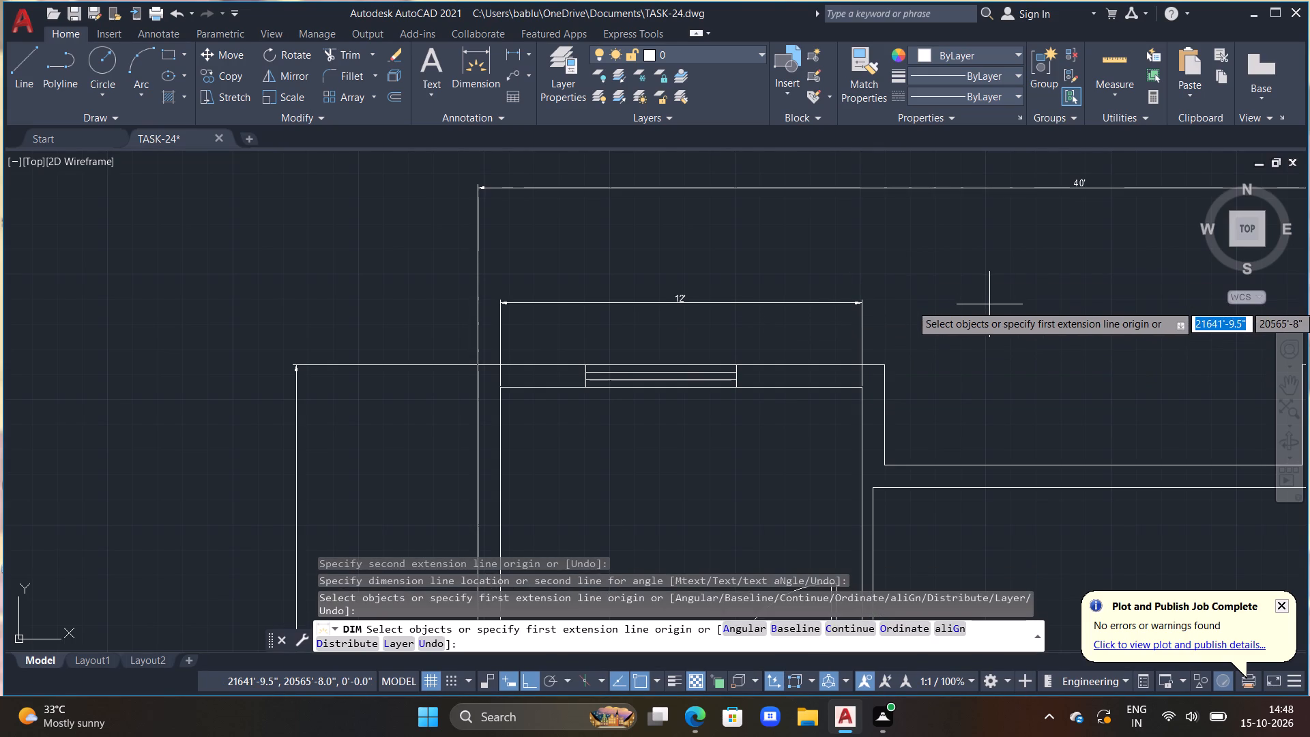
pyautogui.moveTo(998, 313); pyautogui.dragTo(961, 274, button='middle')
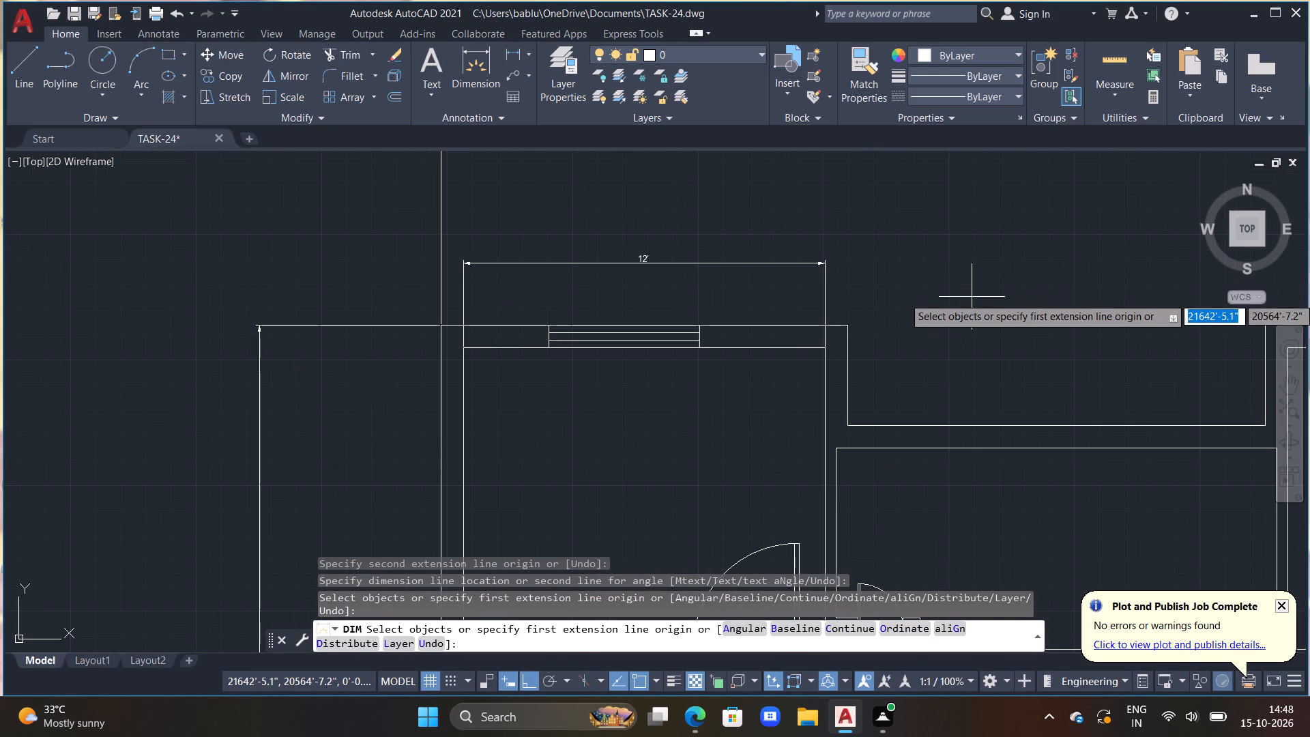
pyautogui.moveTo(974, 297); pyautogui.dragTo(920, 264, button='middle')
pyautogui.press('Escape')
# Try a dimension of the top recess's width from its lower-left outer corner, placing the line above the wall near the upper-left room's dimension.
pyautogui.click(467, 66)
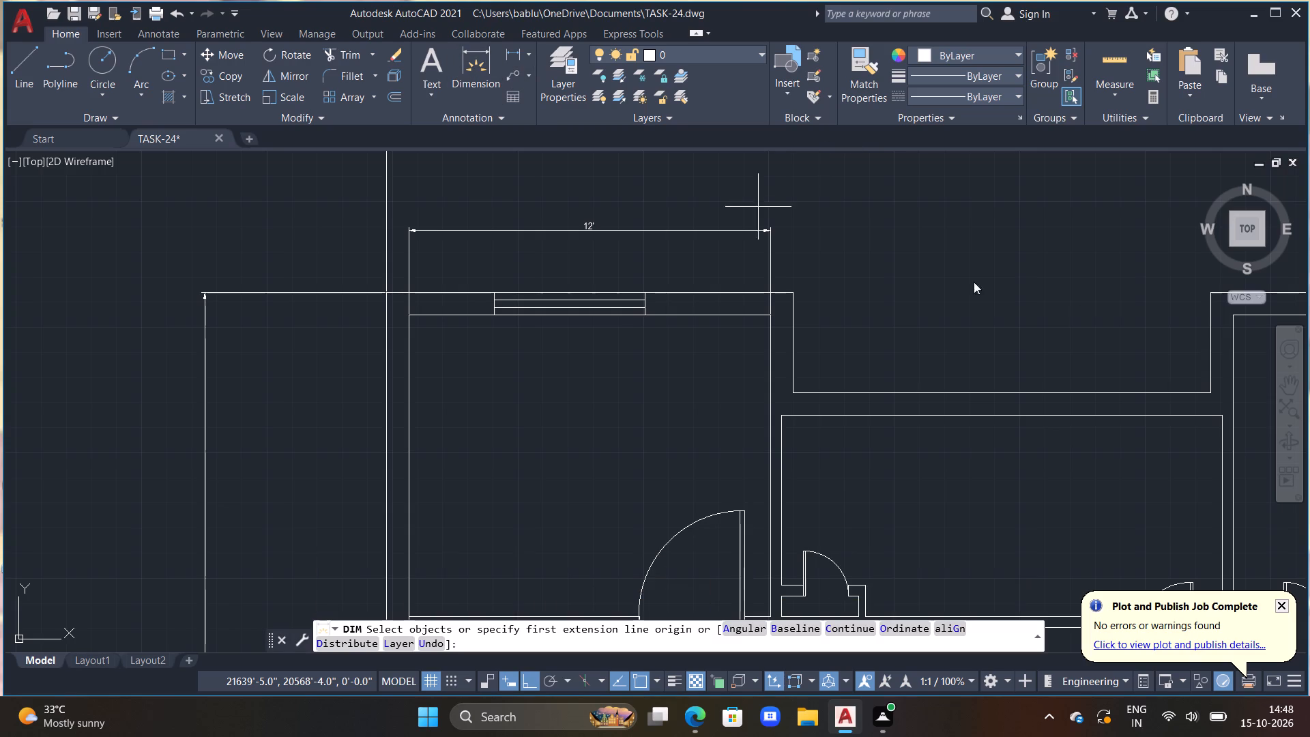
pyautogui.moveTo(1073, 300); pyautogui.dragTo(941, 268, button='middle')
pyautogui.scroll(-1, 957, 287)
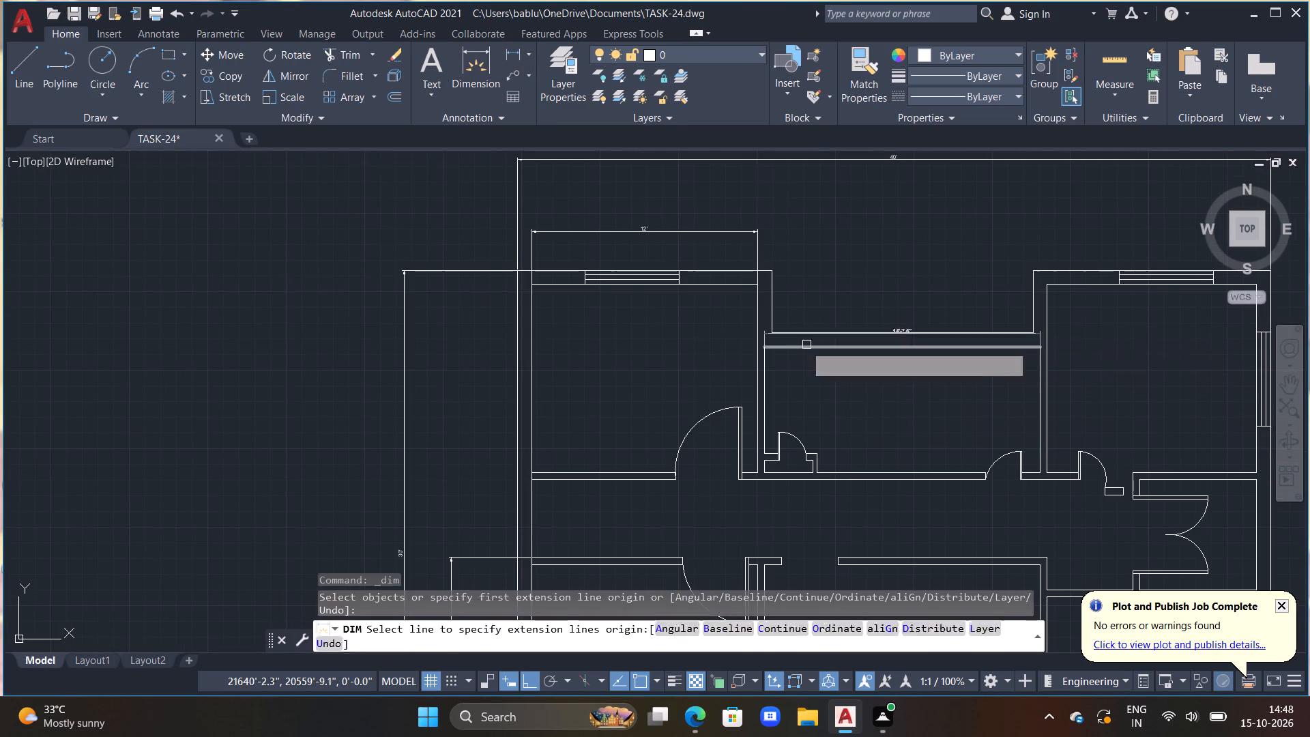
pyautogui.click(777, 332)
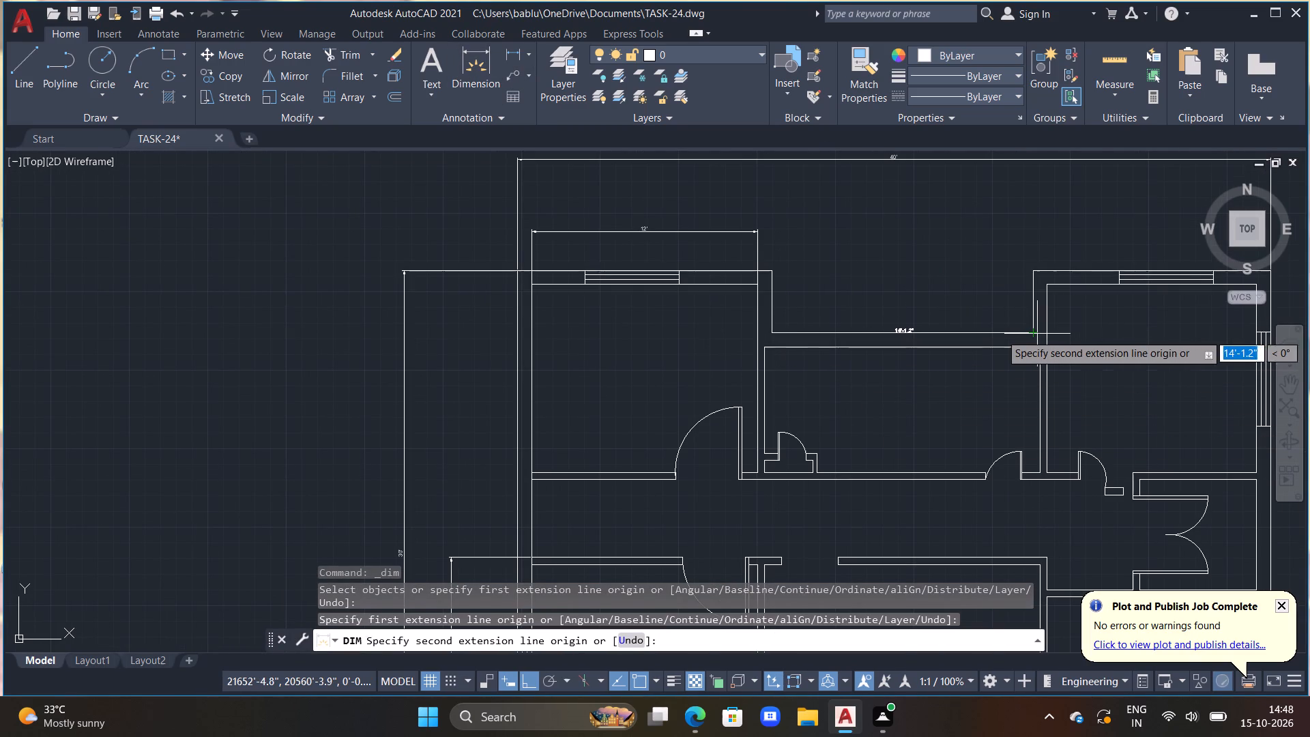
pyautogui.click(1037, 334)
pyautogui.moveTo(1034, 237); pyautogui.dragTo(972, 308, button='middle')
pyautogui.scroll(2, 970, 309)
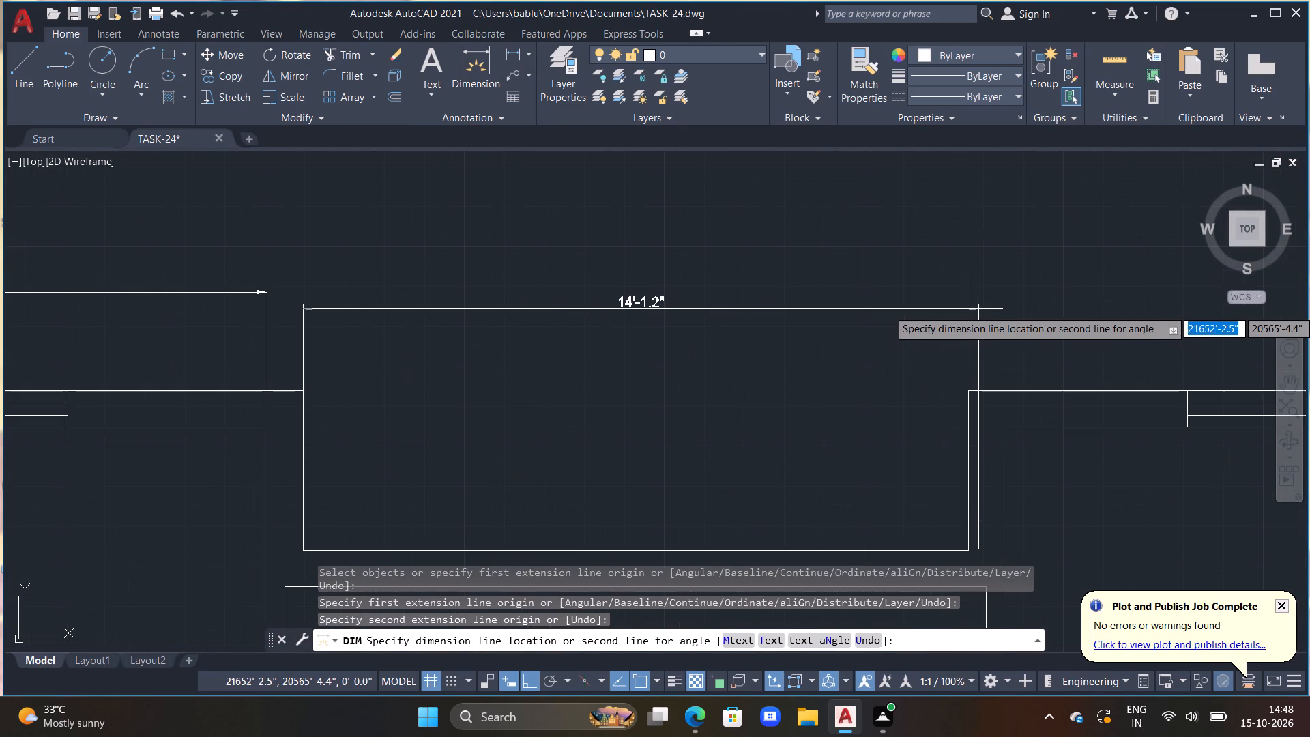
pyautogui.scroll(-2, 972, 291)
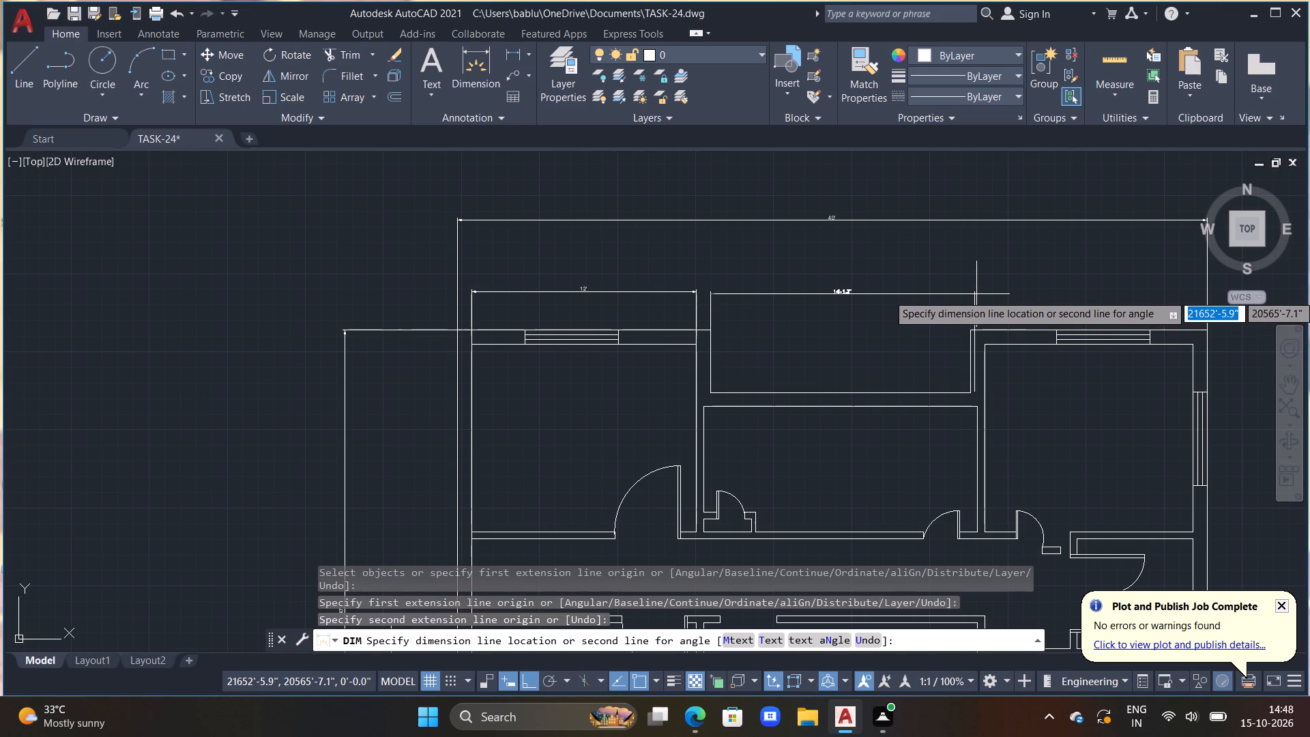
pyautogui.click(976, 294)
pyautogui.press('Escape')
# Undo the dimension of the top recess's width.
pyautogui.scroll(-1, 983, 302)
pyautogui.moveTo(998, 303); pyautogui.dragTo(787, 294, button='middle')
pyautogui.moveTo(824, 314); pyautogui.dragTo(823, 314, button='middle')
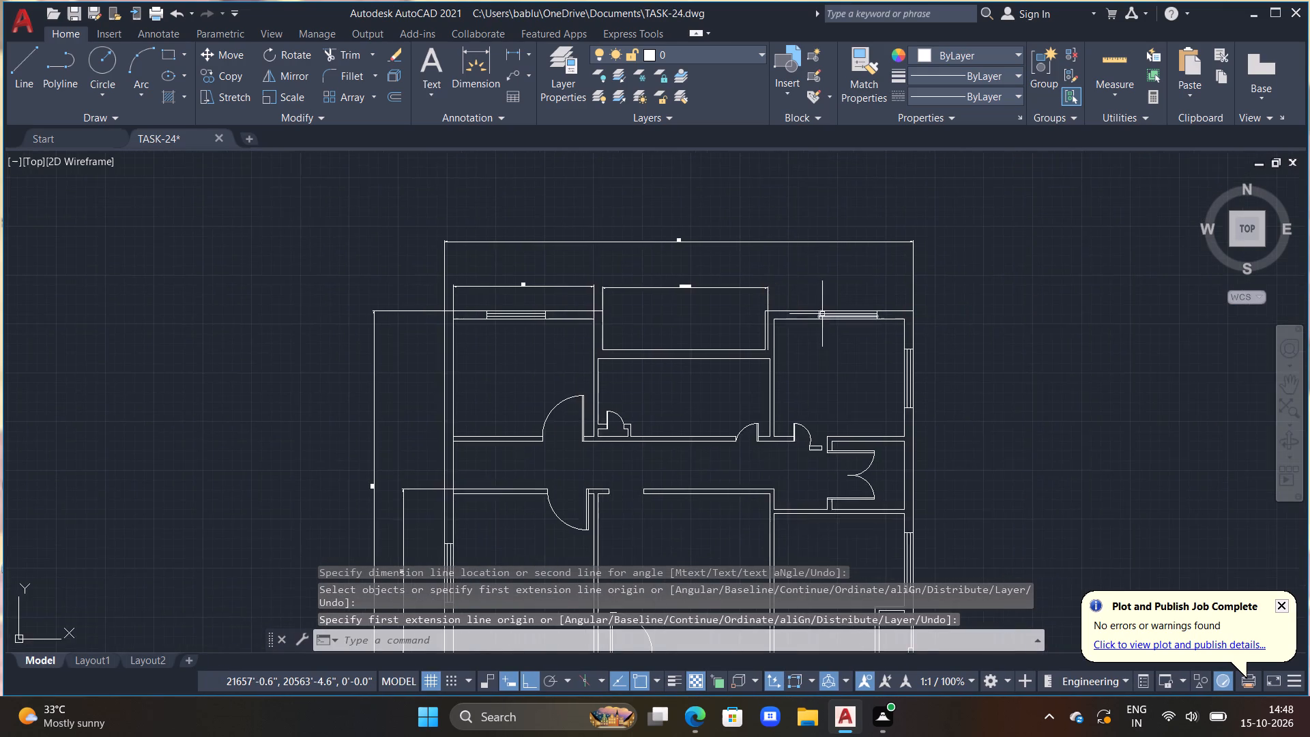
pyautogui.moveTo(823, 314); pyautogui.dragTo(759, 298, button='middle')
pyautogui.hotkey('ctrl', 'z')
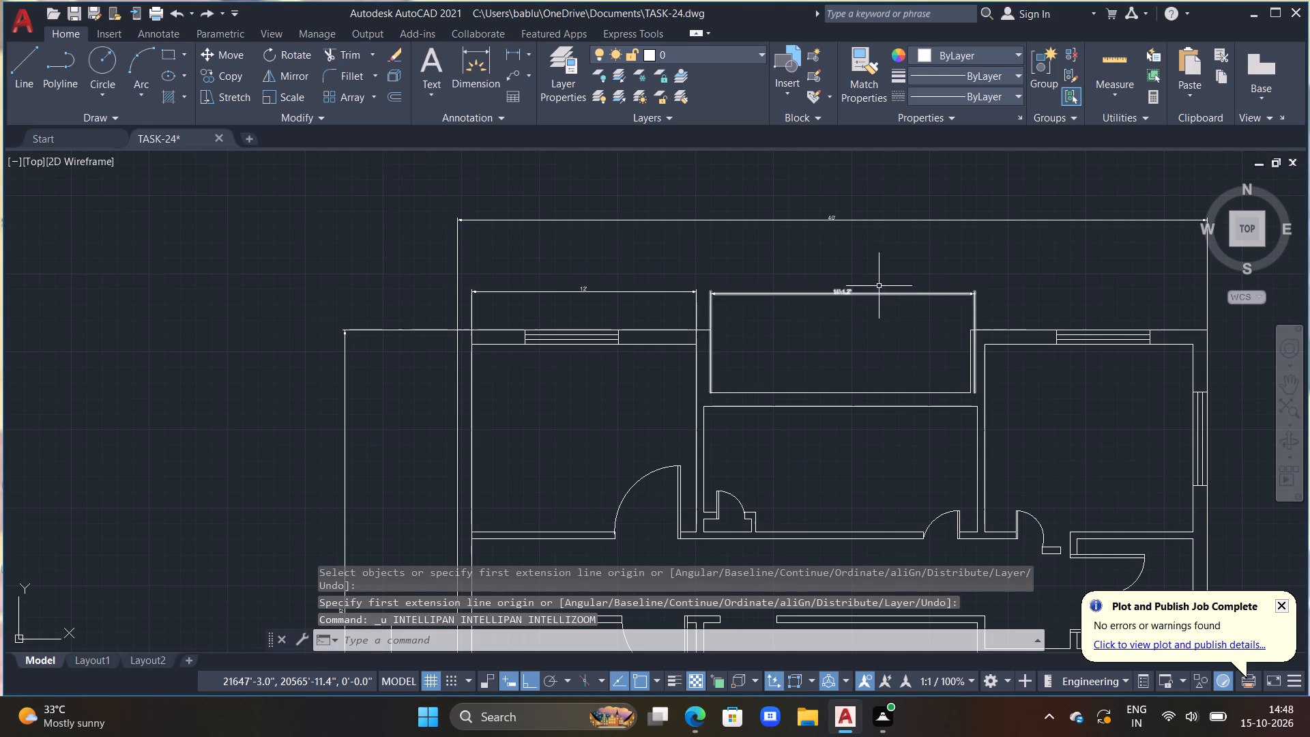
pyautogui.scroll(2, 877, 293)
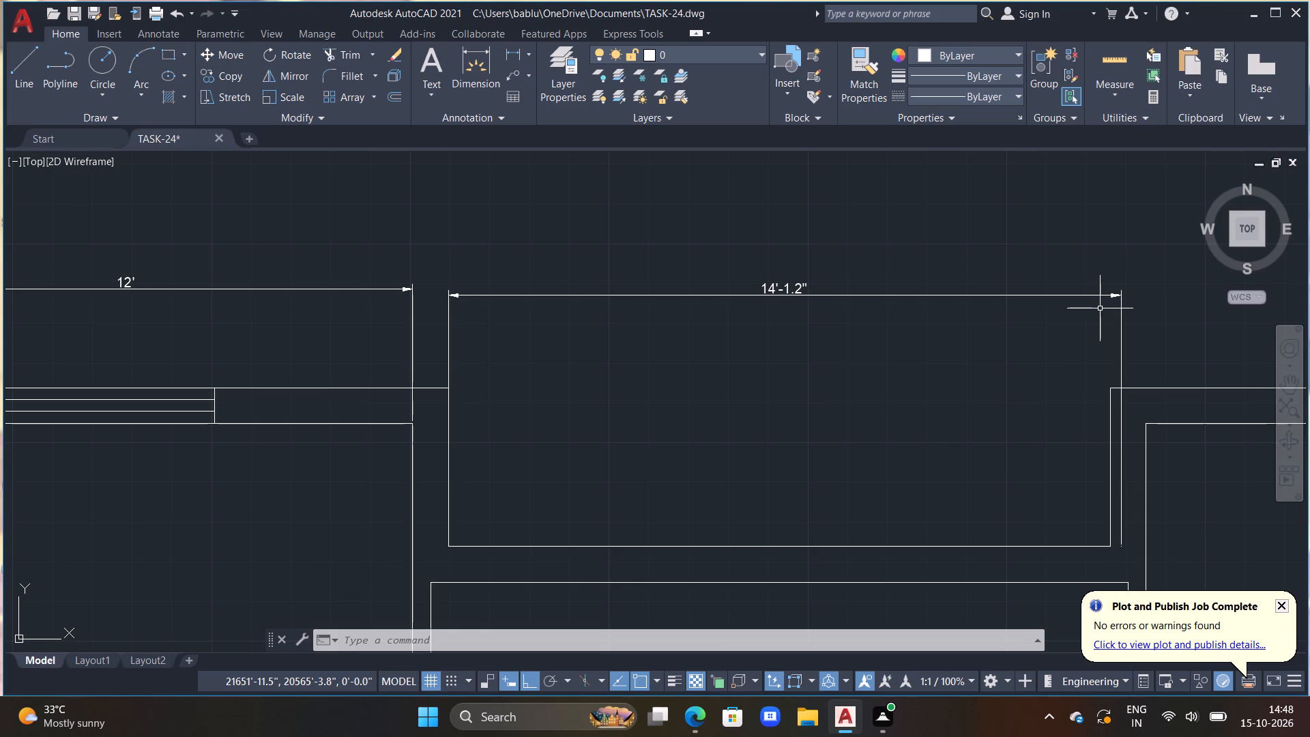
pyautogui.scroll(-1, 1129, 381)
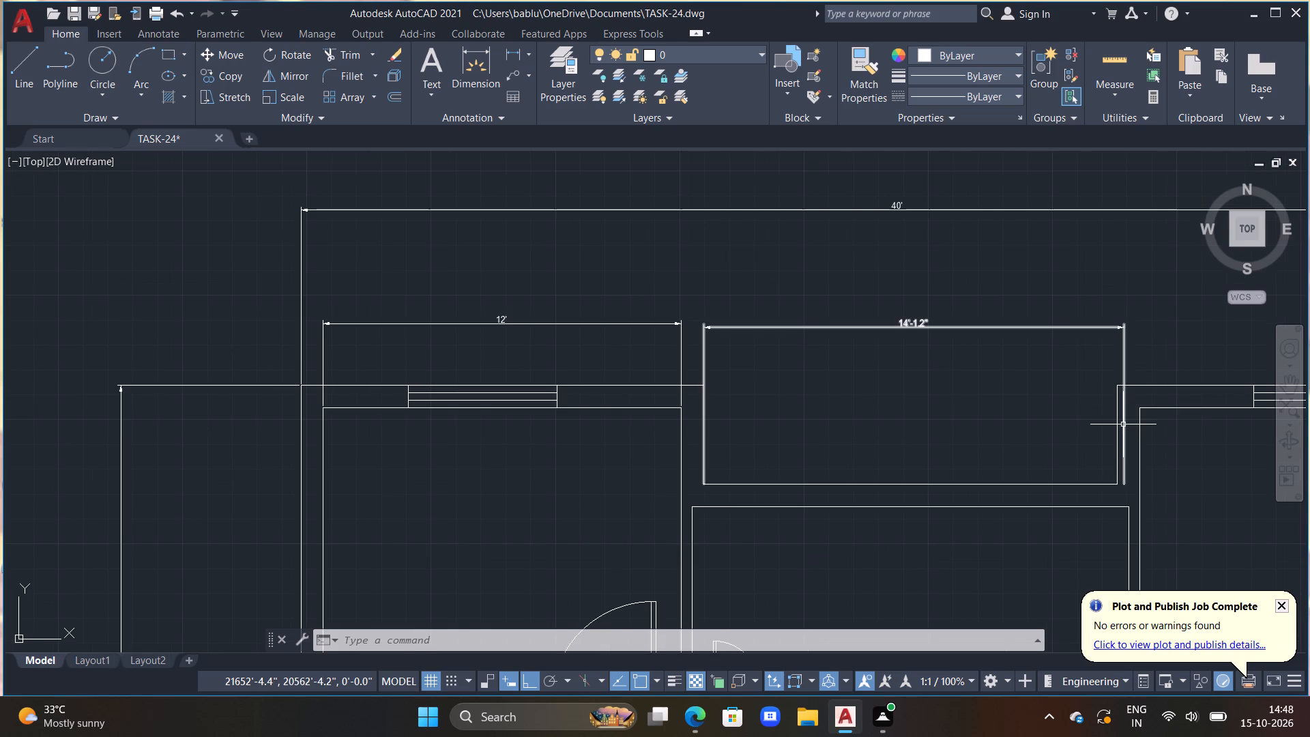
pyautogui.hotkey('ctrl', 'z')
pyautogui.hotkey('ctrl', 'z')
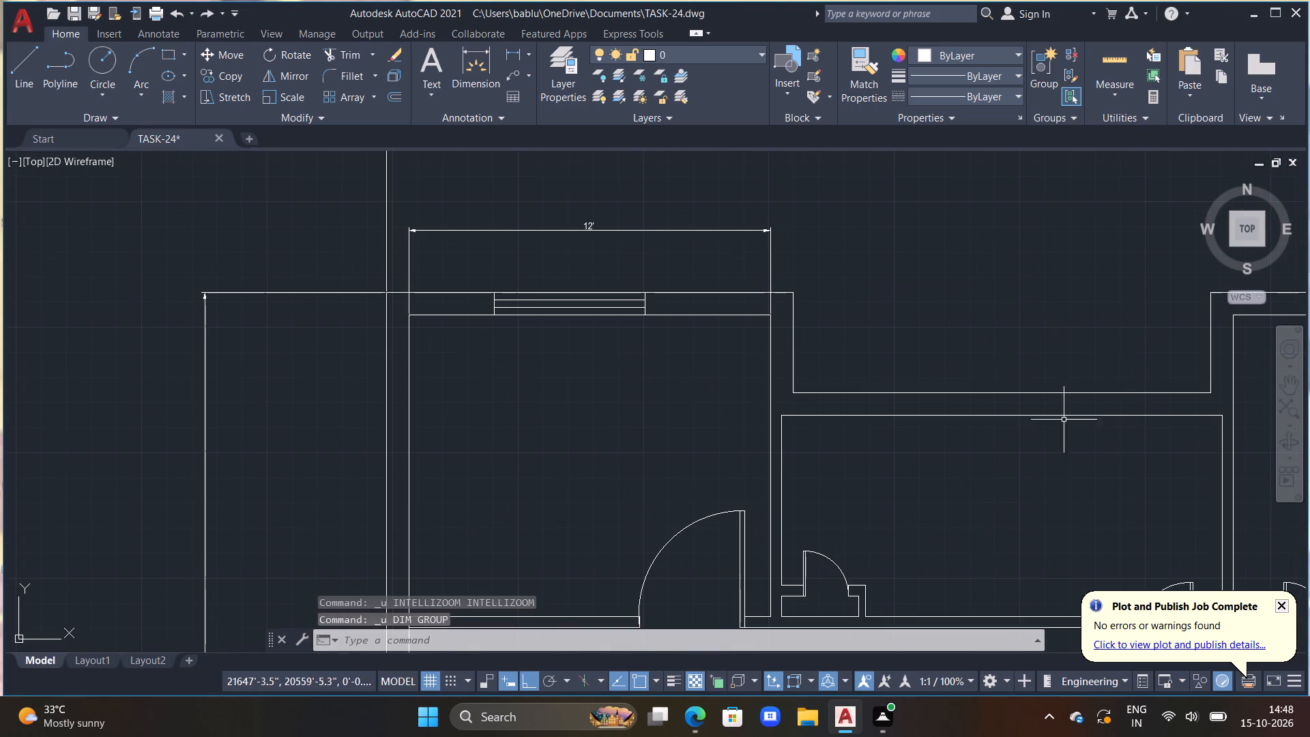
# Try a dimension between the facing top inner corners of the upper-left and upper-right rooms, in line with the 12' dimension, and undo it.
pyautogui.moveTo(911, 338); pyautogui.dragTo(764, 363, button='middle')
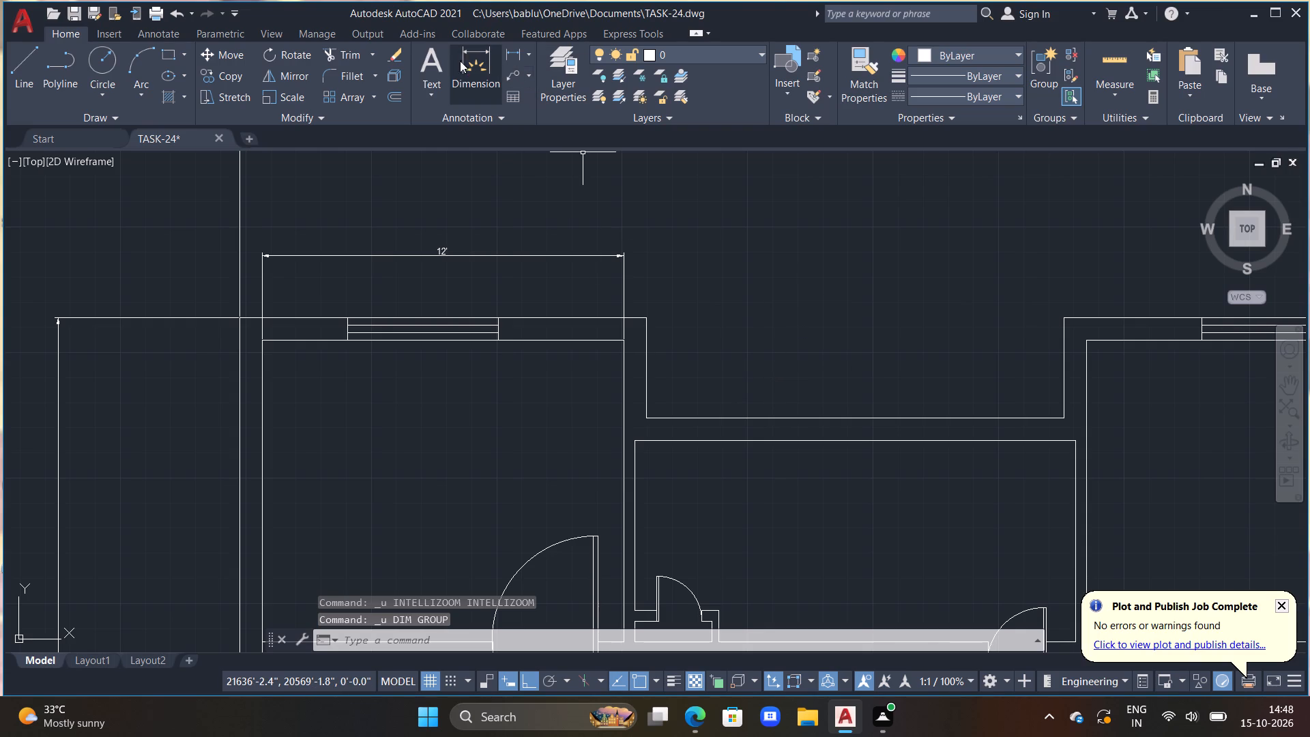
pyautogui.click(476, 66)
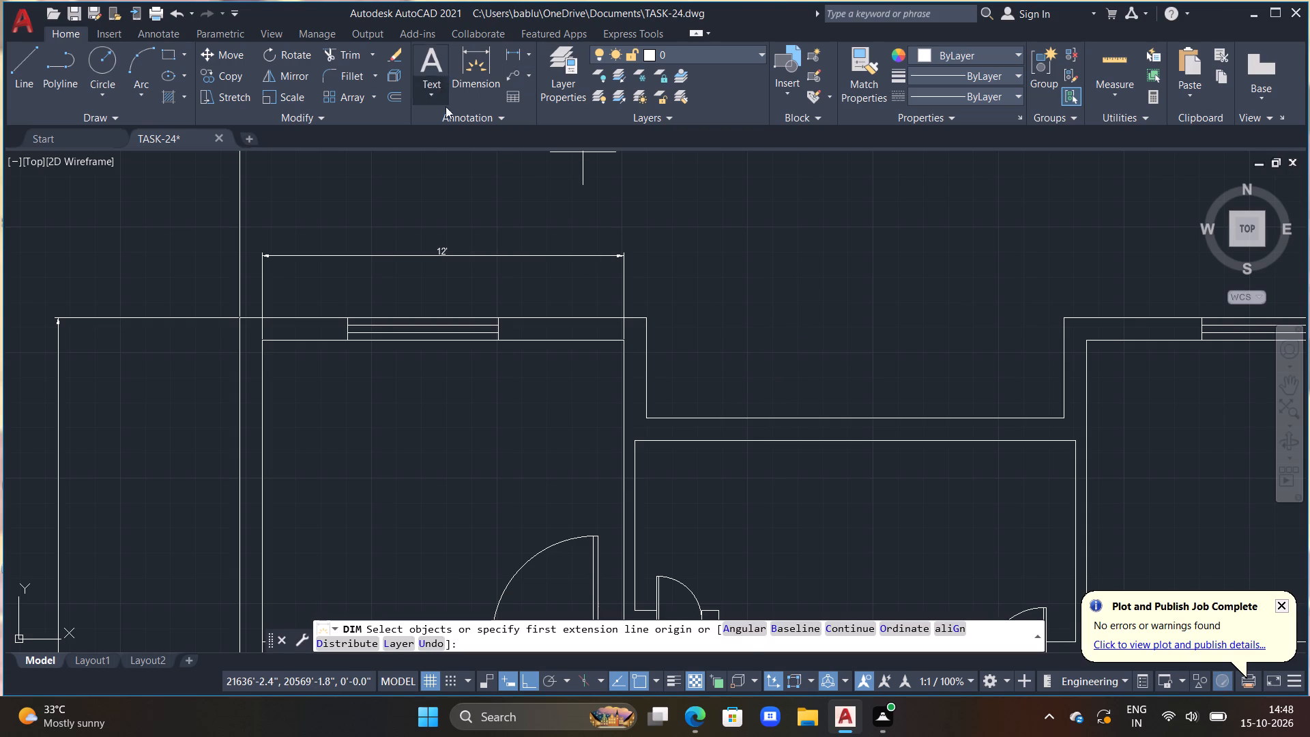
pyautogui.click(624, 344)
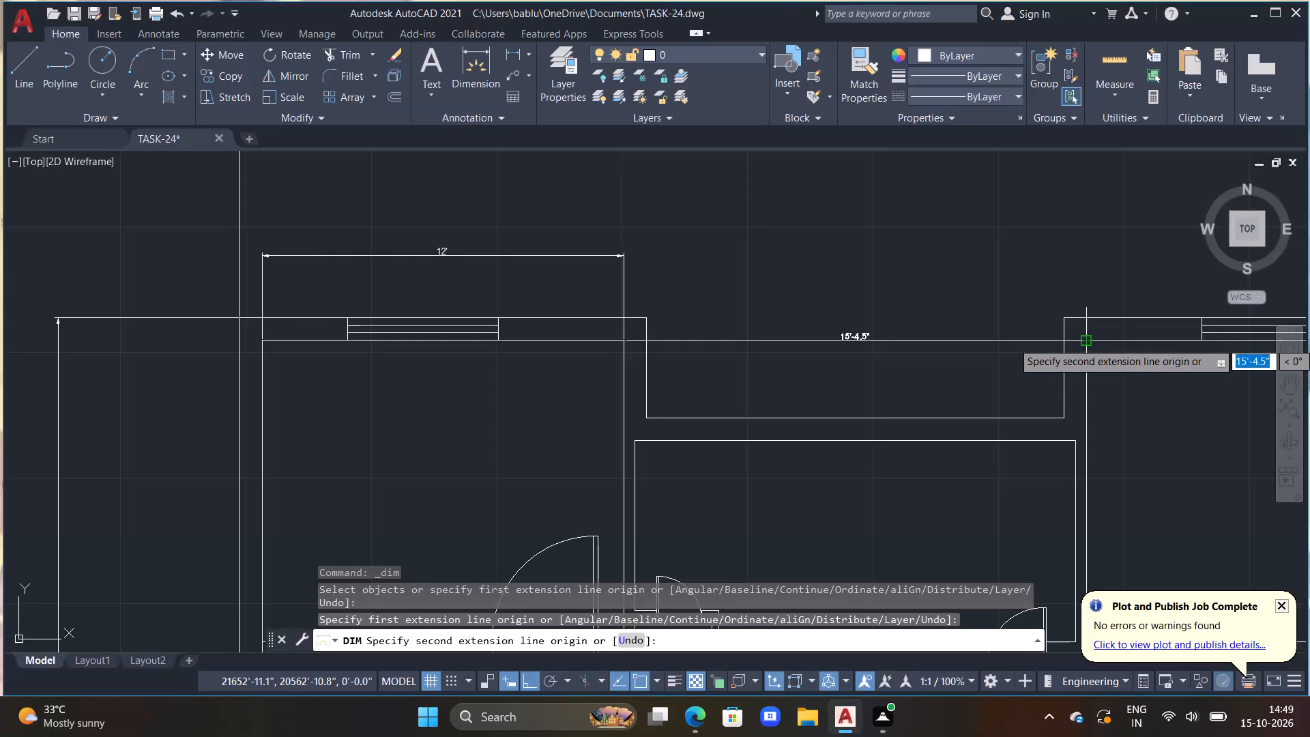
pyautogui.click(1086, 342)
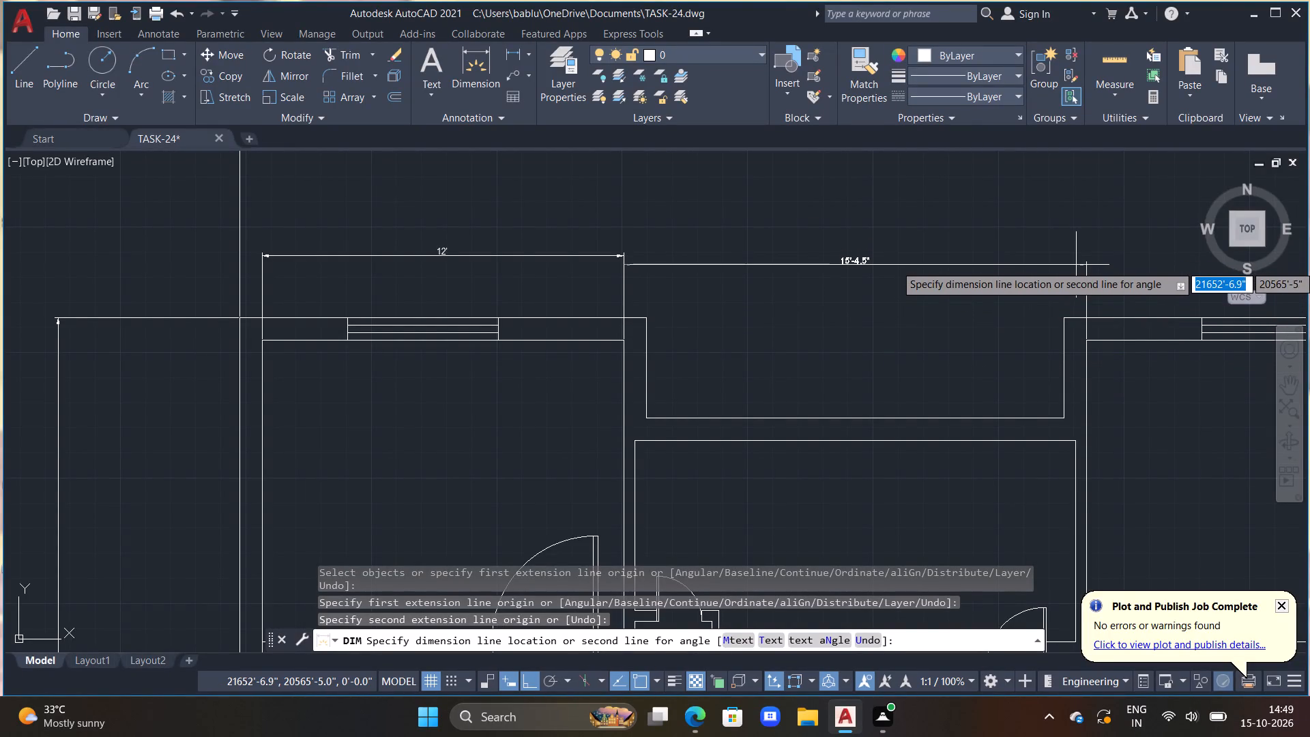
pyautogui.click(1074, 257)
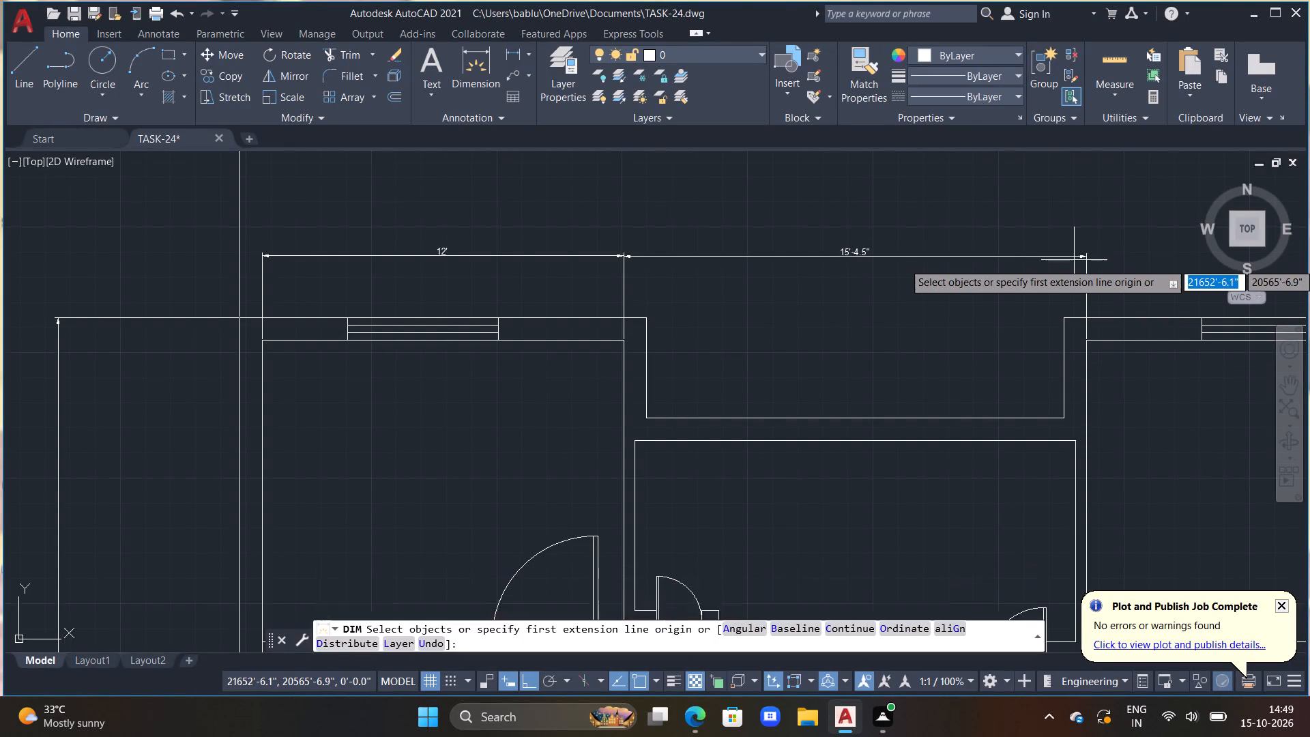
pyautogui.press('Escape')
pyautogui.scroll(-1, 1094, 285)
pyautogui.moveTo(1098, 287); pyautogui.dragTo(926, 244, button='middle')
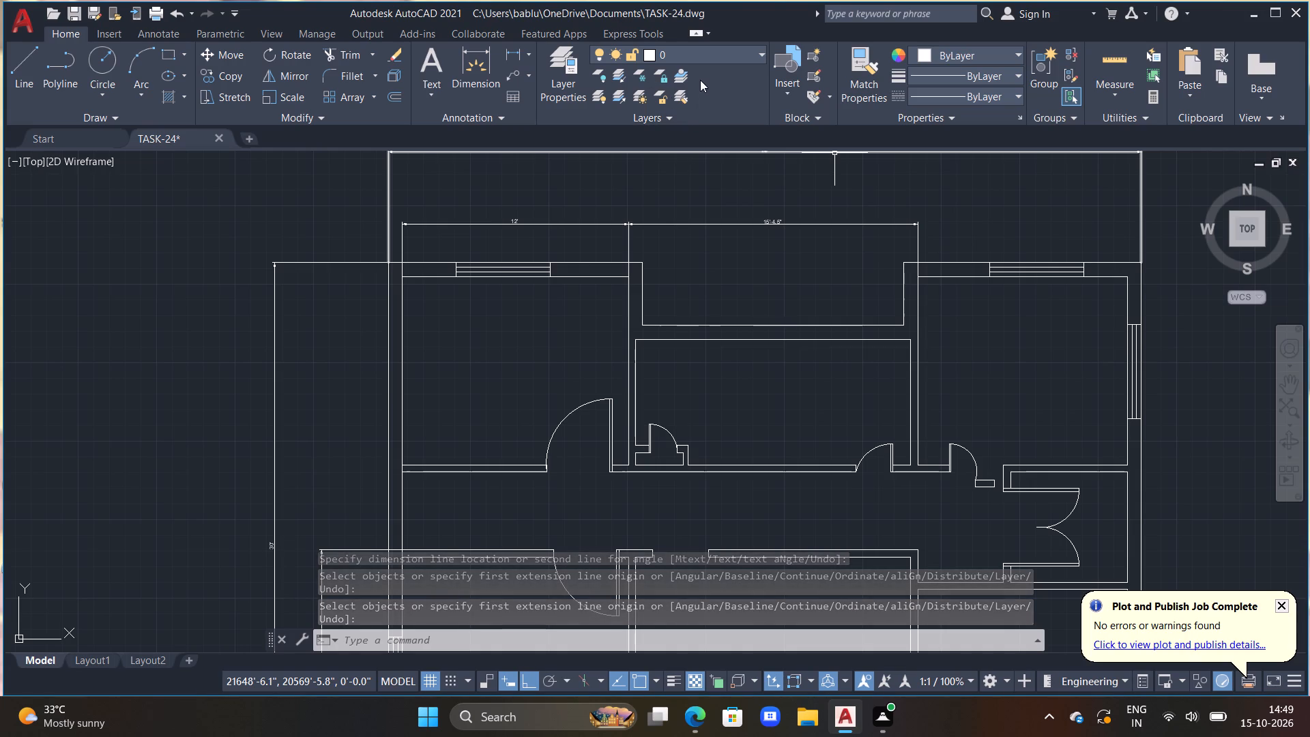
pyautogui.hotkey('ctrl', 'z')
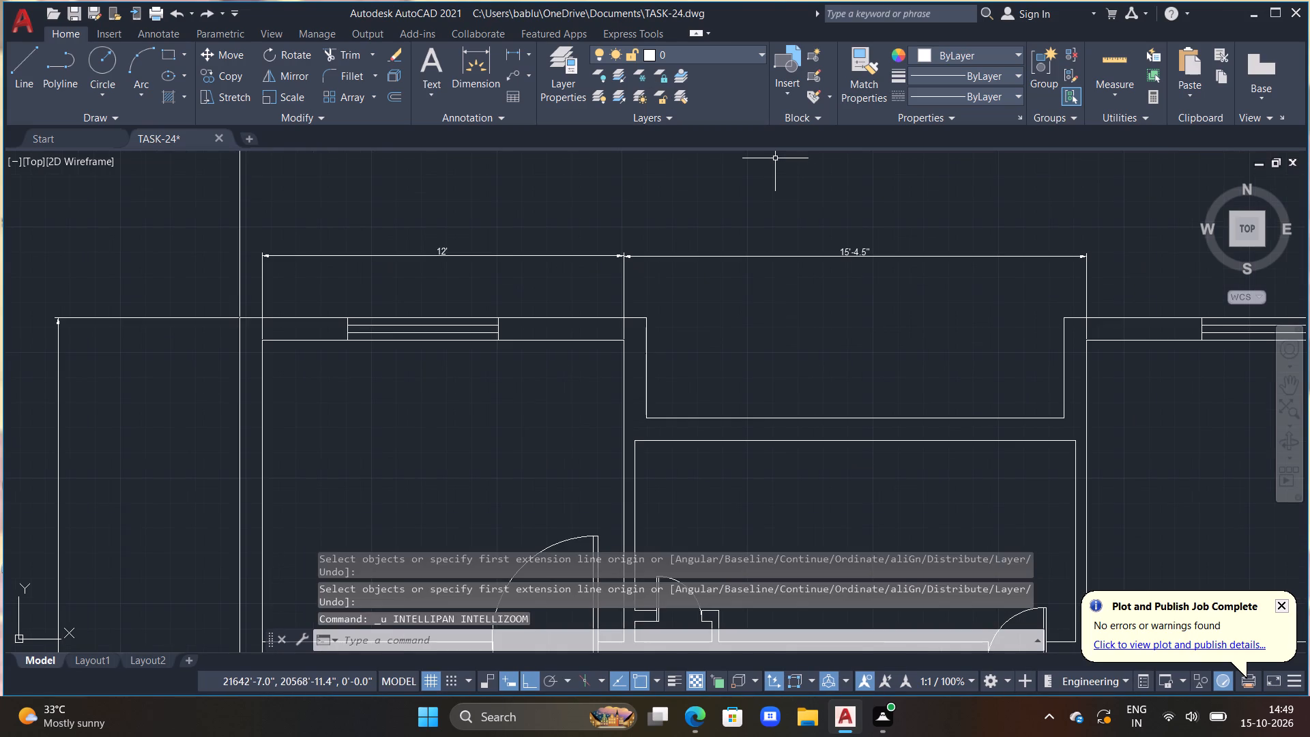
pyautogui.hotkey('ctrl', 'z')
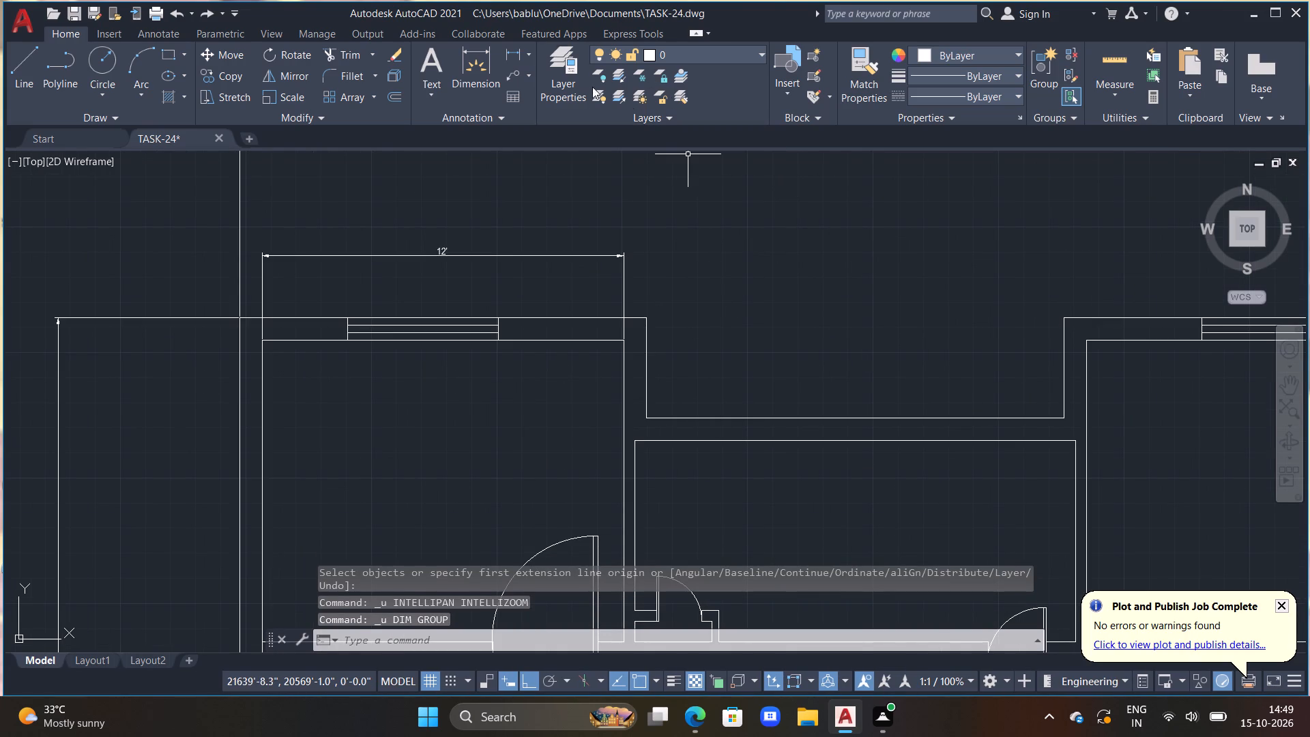
# Dimension the top recess's width between its two lower outer corners, placing the dimension line inside the recess.
pyautogui.click(474, 58)
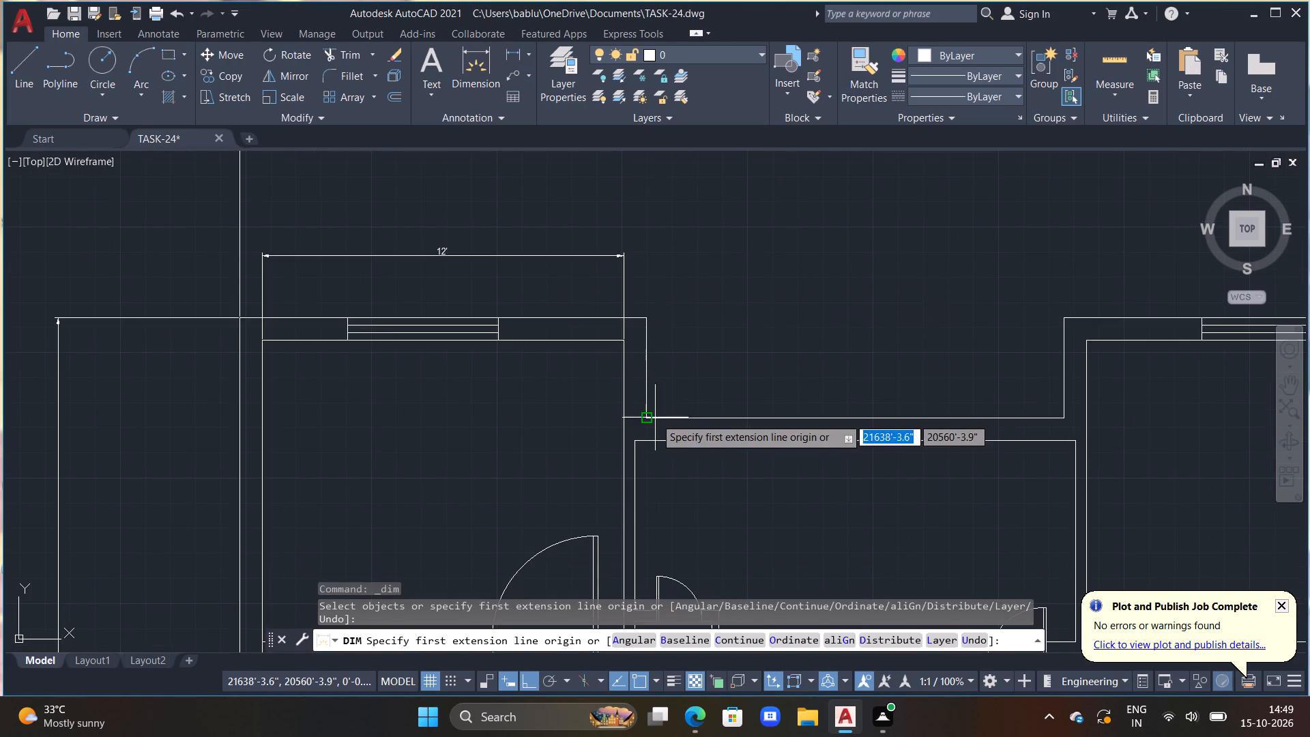
pyautogui.click(647, 418)
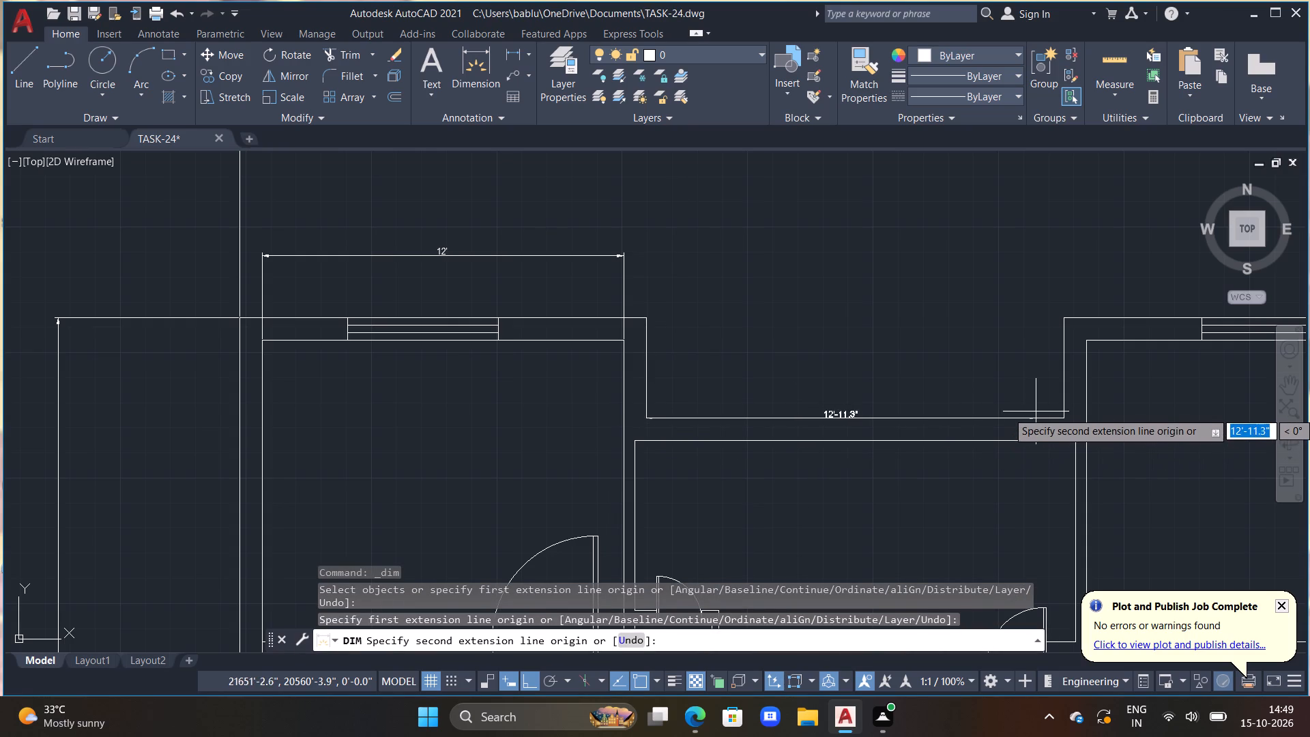
pyautogui.click(1066, 418)
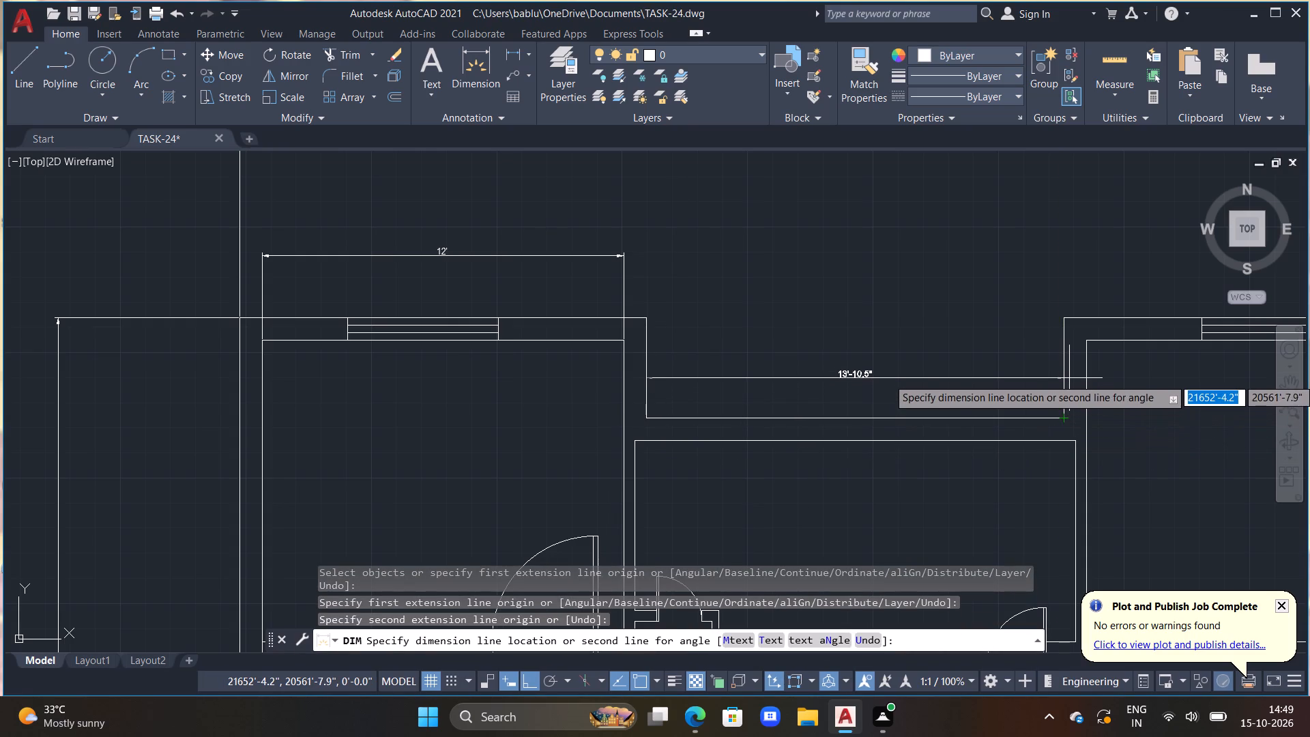
pyautogui.click(1063, 363)
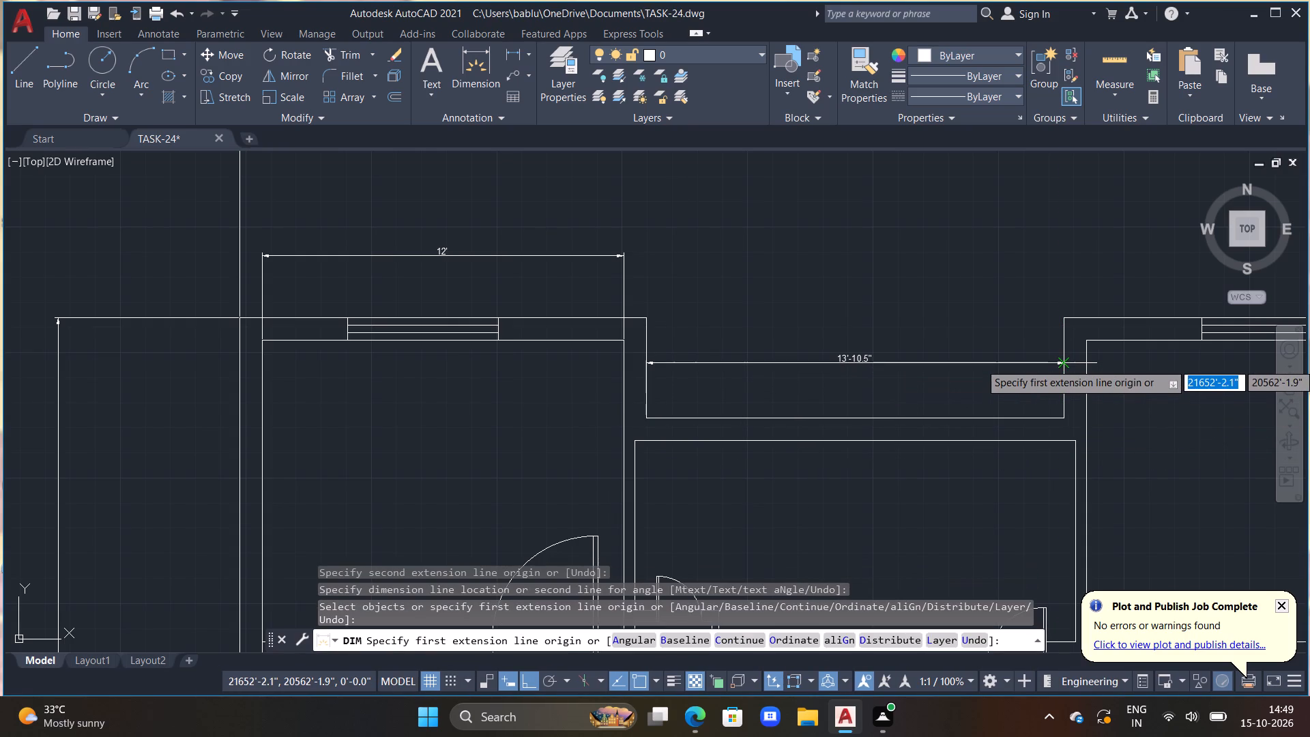
# Dimension the upper-right room's top outer wall from the recess corner to the plan's top-right outer corner, placing the line above the wall.
pyautogui.moveTo(1083, 366); pyautogui.dragTo(893, 347, button='middle')
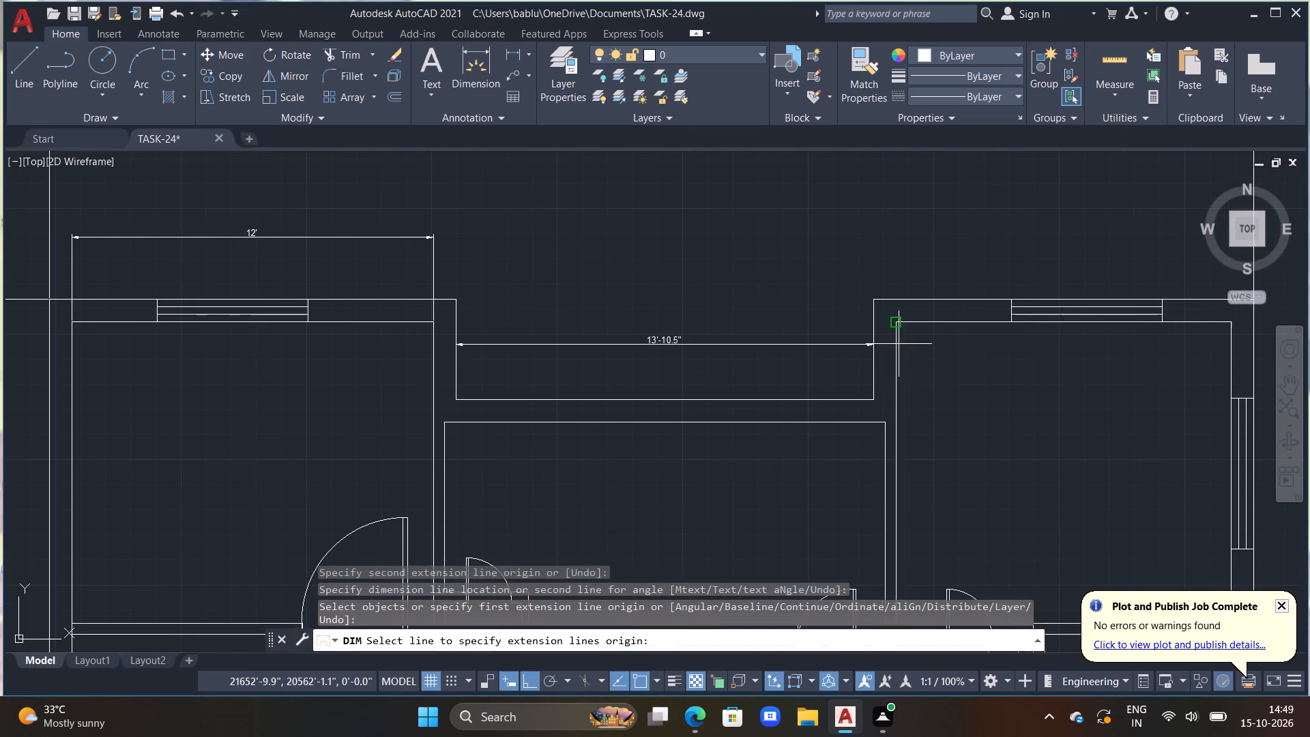
pyautogui.moveTo(875, 299); pyautogui.dragTo(916, 300)
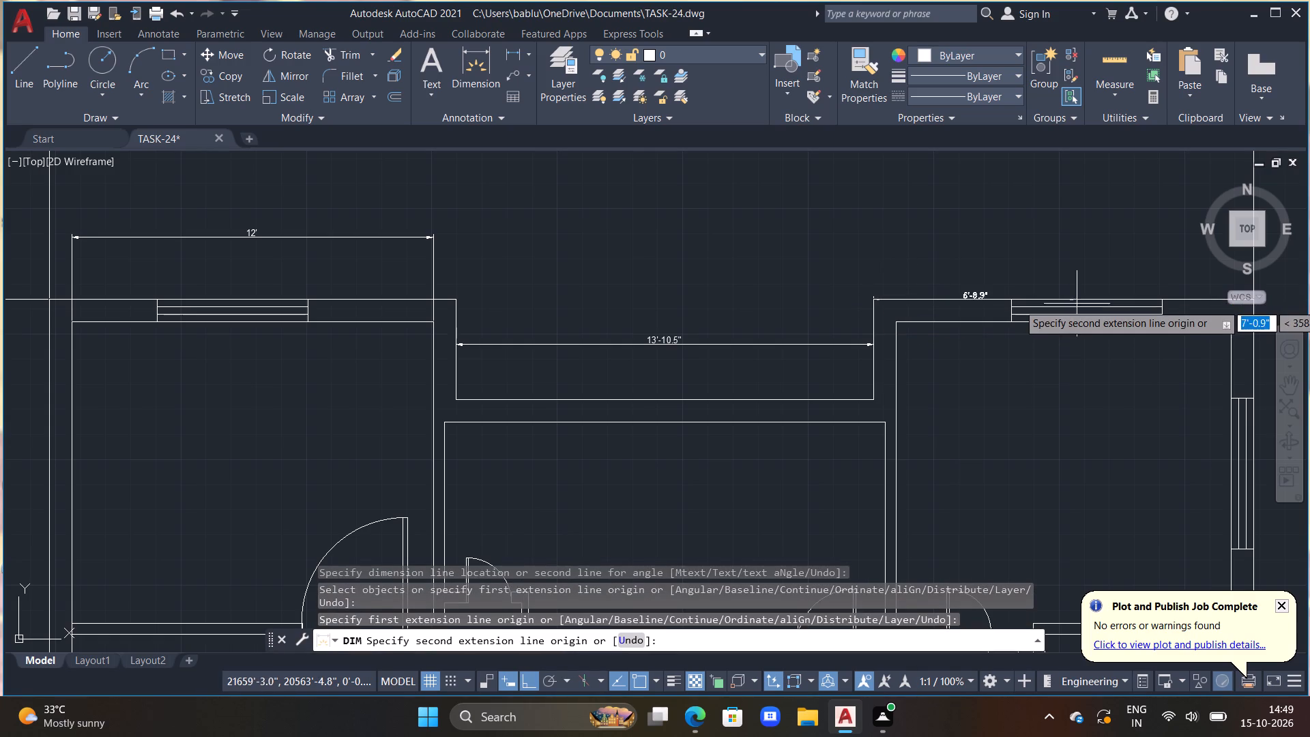
pyautogui.moveTo(1249, 305); pyautogui.dragTo(1125, 328, button='middle')
pyautogui.scroll(1, 1141, 317)
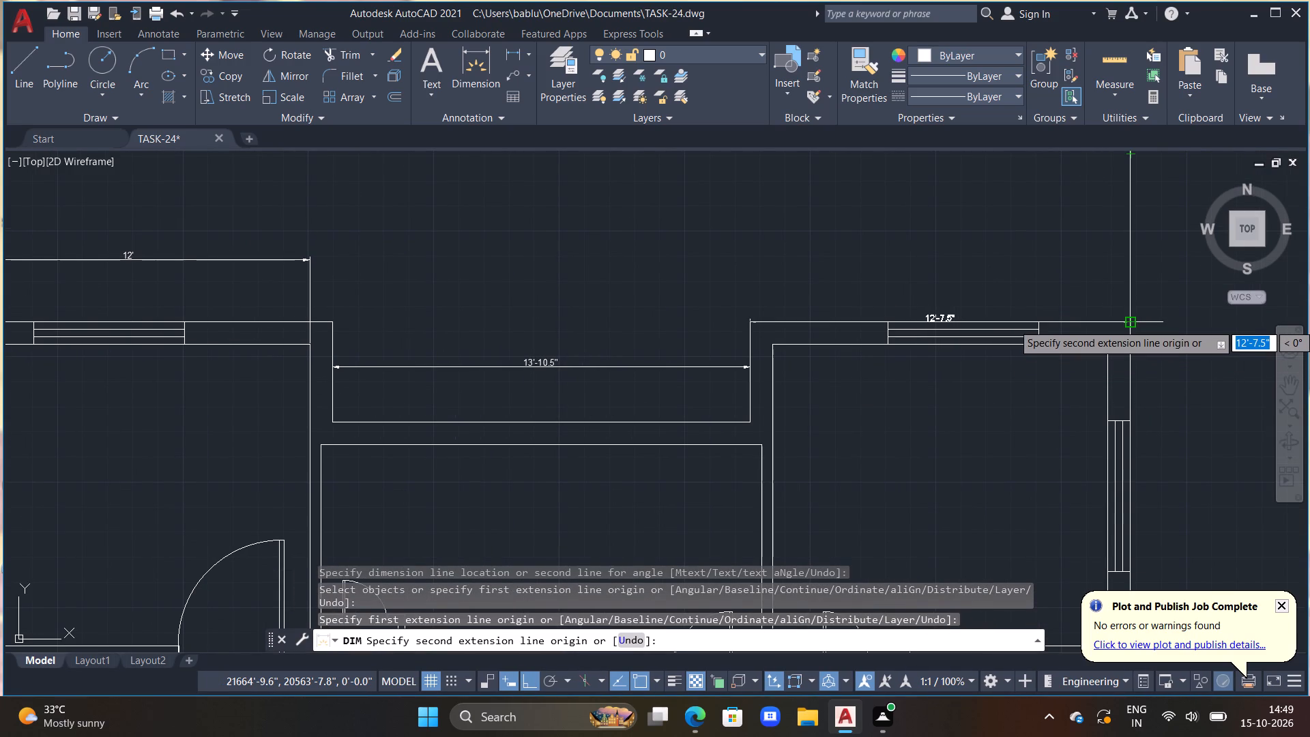
pyautogui.moveTo(1130, 323); pyautogui.dragTo(1129, 313)
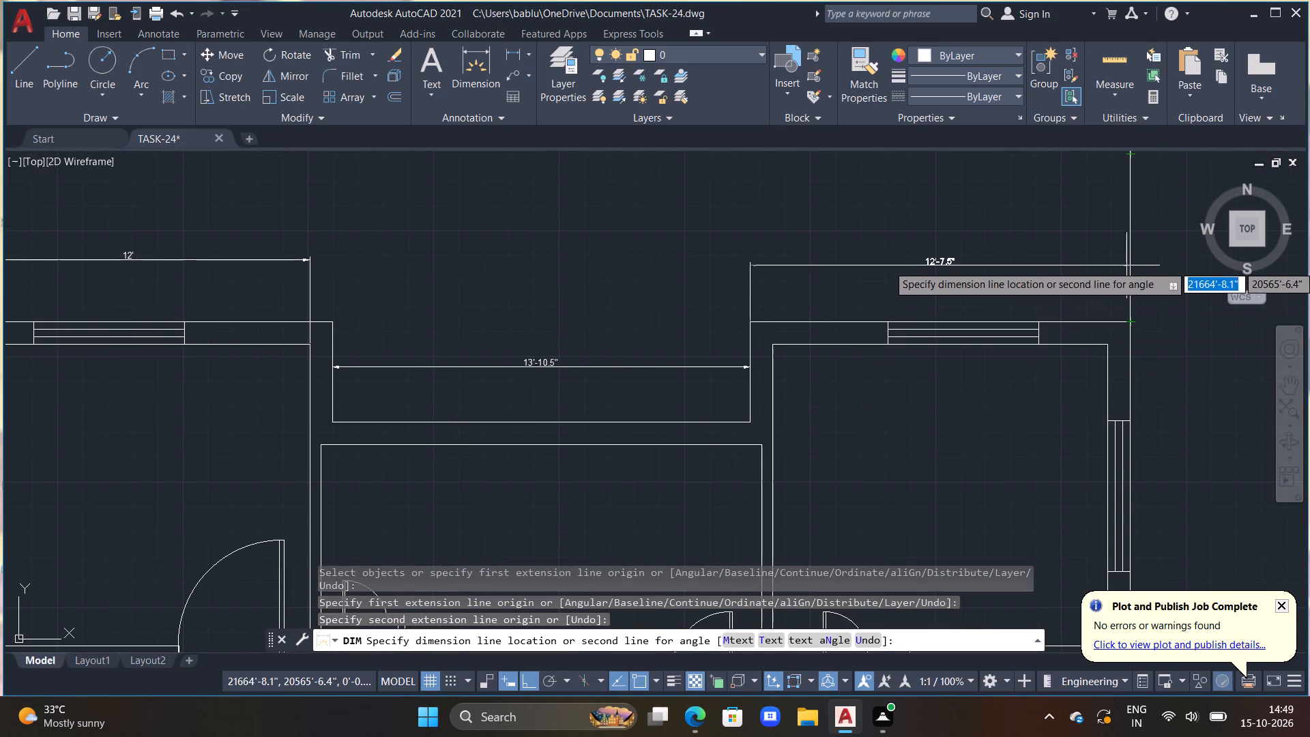
pyautogui.click(1126, 246)
pyautogui.press('Escape')
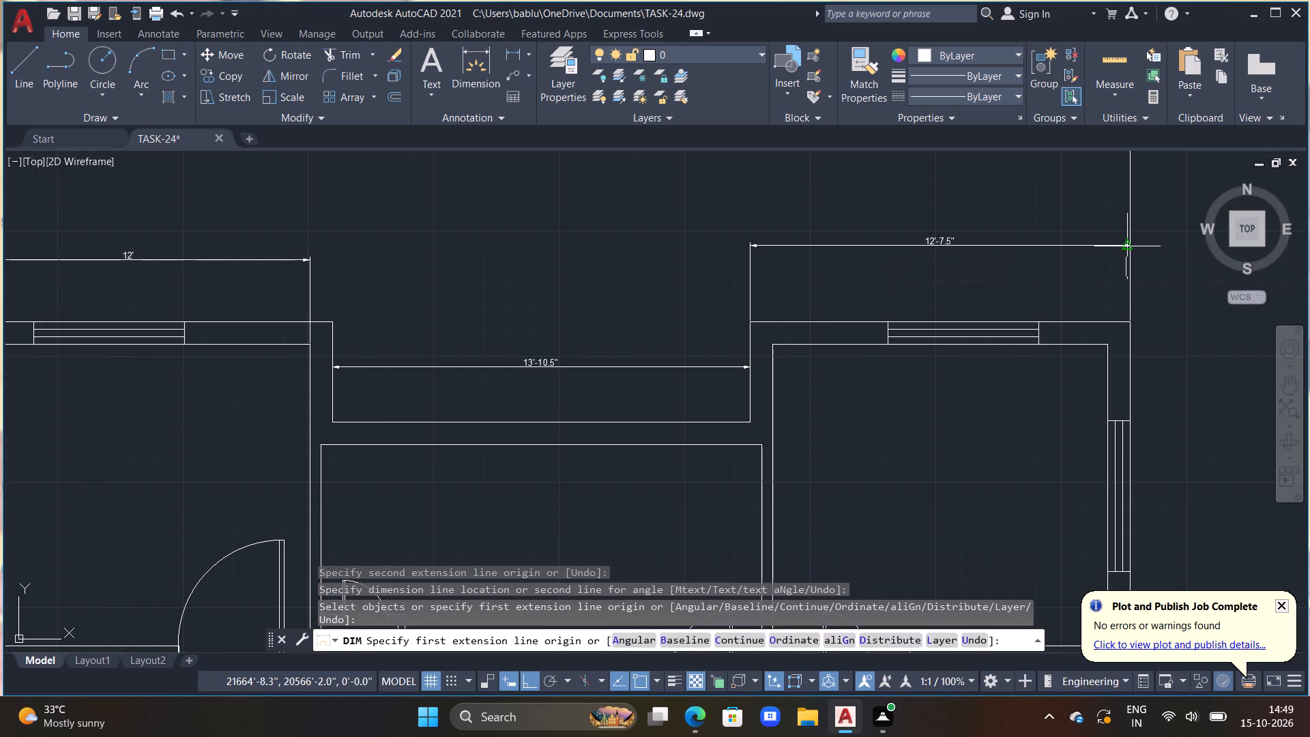
# Replace the text of the top recess's width dimension with 13'-0".
pyautogui.scroll(-2, 925, 300)
pyautogui.scroll(3, 718, 326)
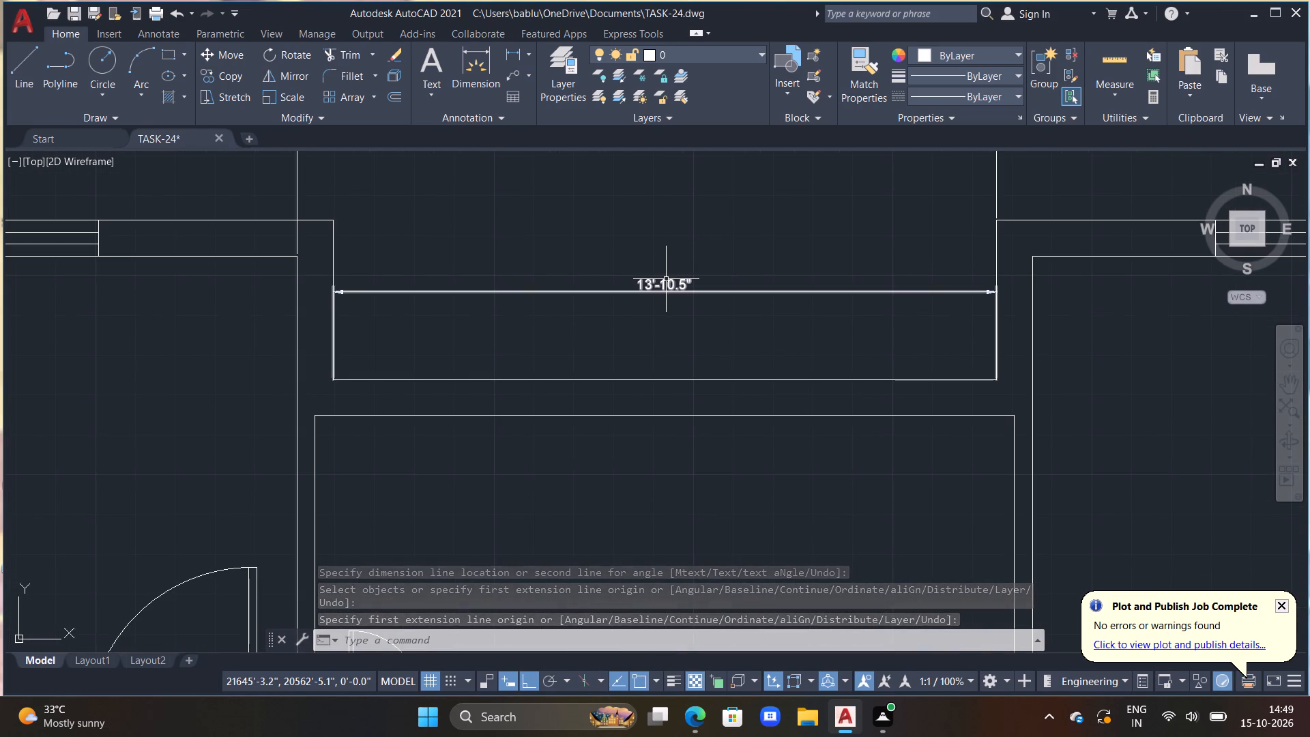
pyautogui.doubleClick(666, 279)
pyautogui.press('Right')
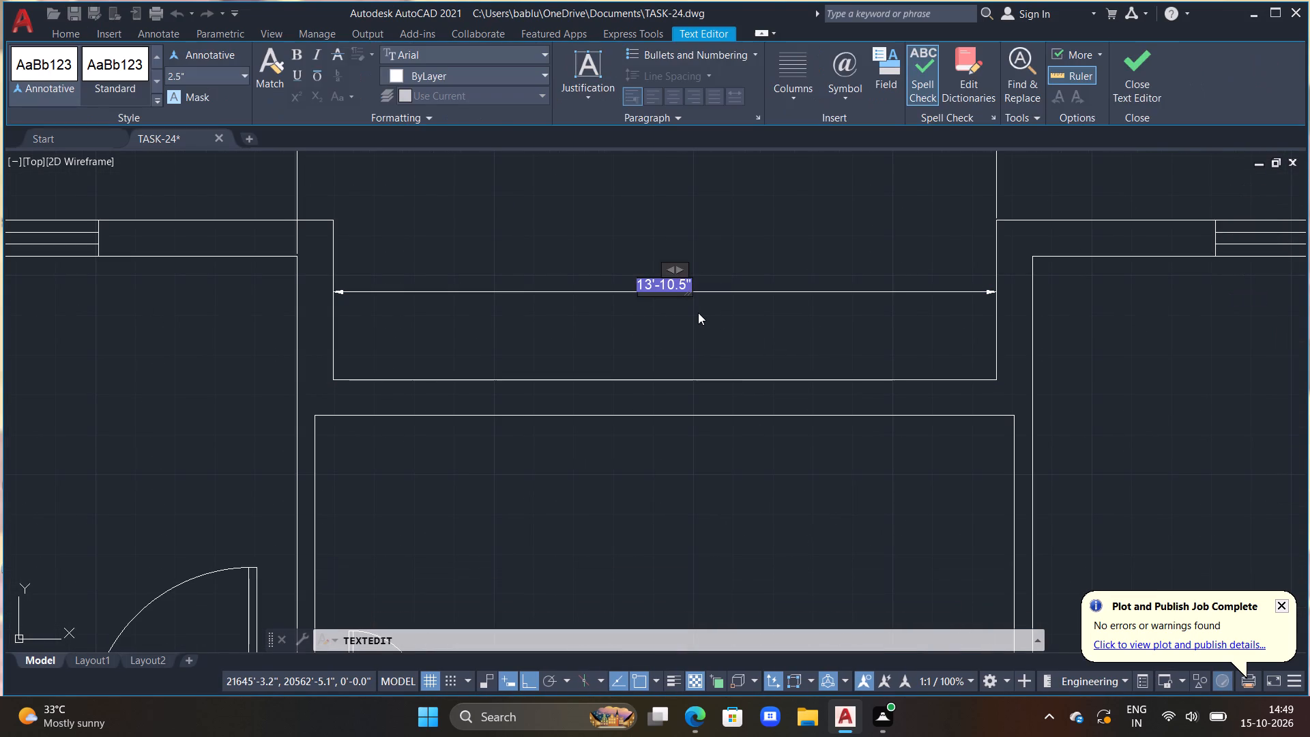
pyautogui.press('BackSpace')
pyautogui.write('13')
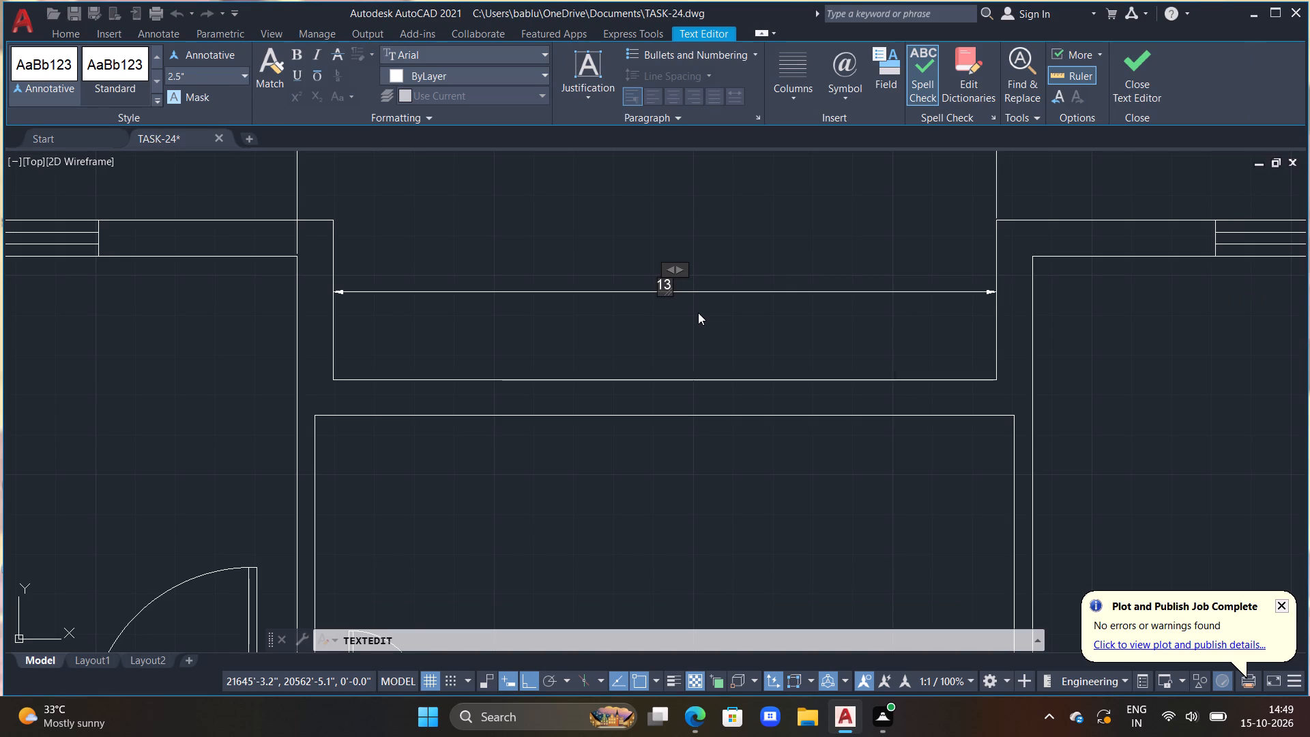
pyautogui.press("'")
pyautogui.write('-0"')
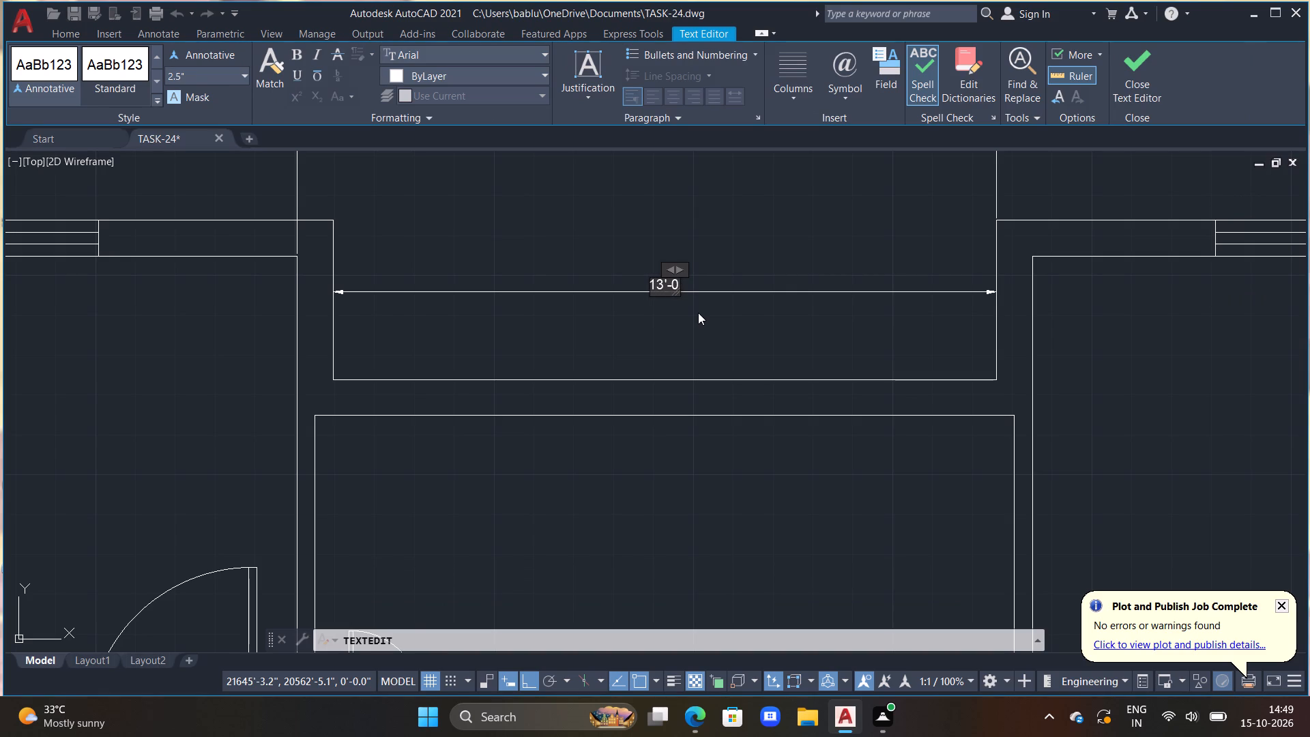
pyautogui.click(693, 342)
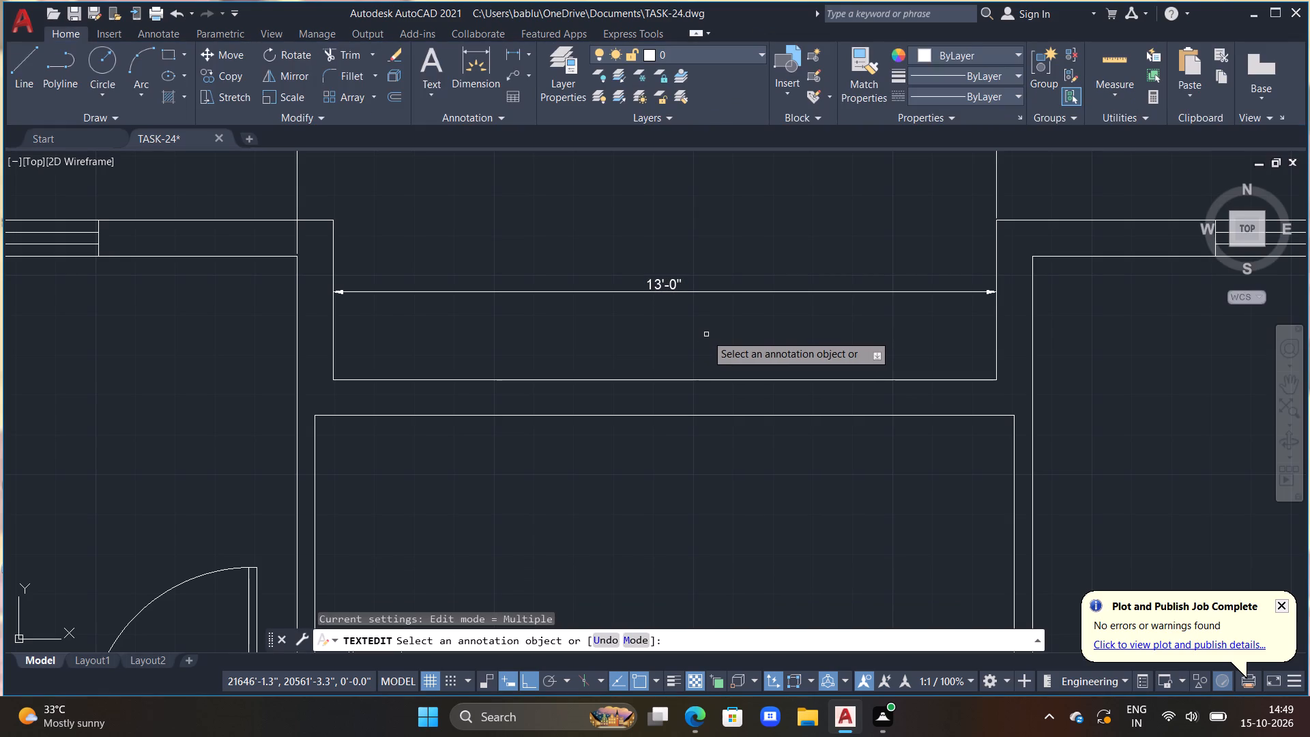
pyautogui.scroll(-2, 791, 398)
pyautogui.press('Escape')
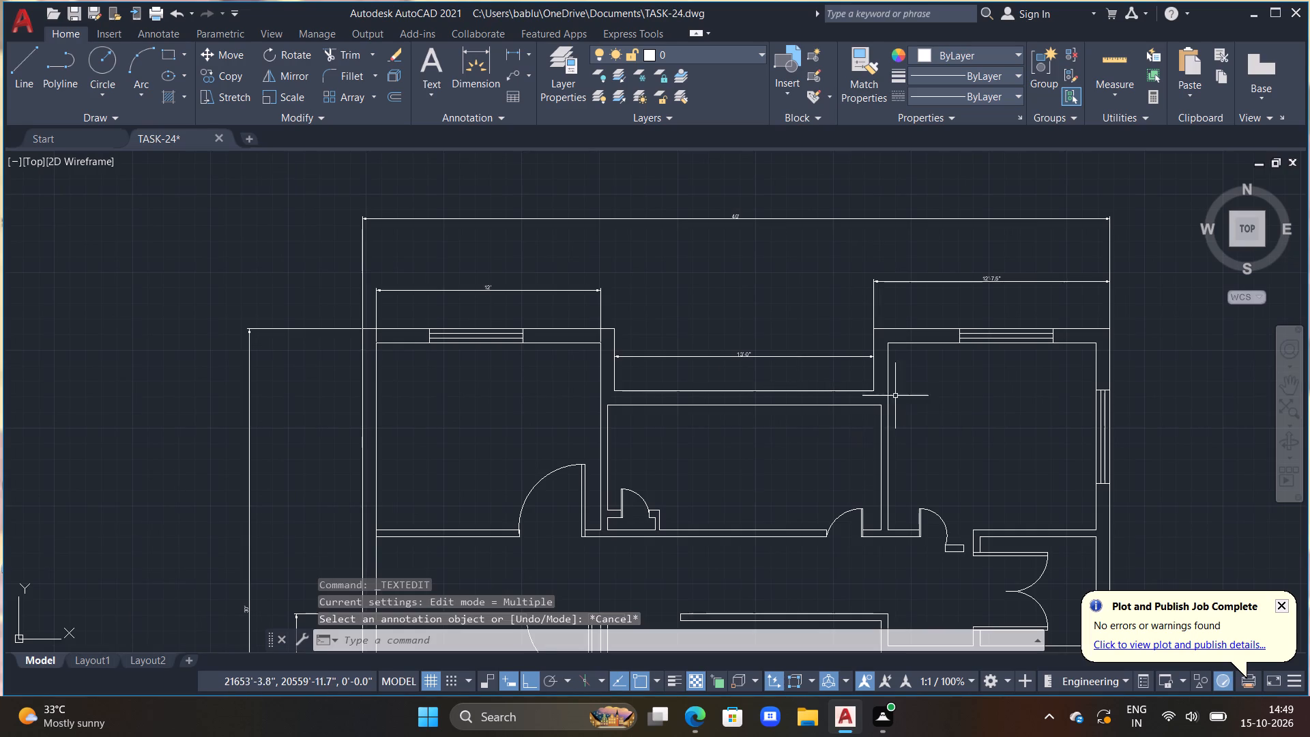
# Replace the text of the dimension above the upper-right room's top wall with 13'-0".
pyautogui.moveTo(897, 394); pyautogui.dragTo(705, 377, button='middle')
pyautogui.moveTo(858, 375); pyautogui.dragTo(759, 439, button='middle')
pyautogui.scroll(1, 740, 377)
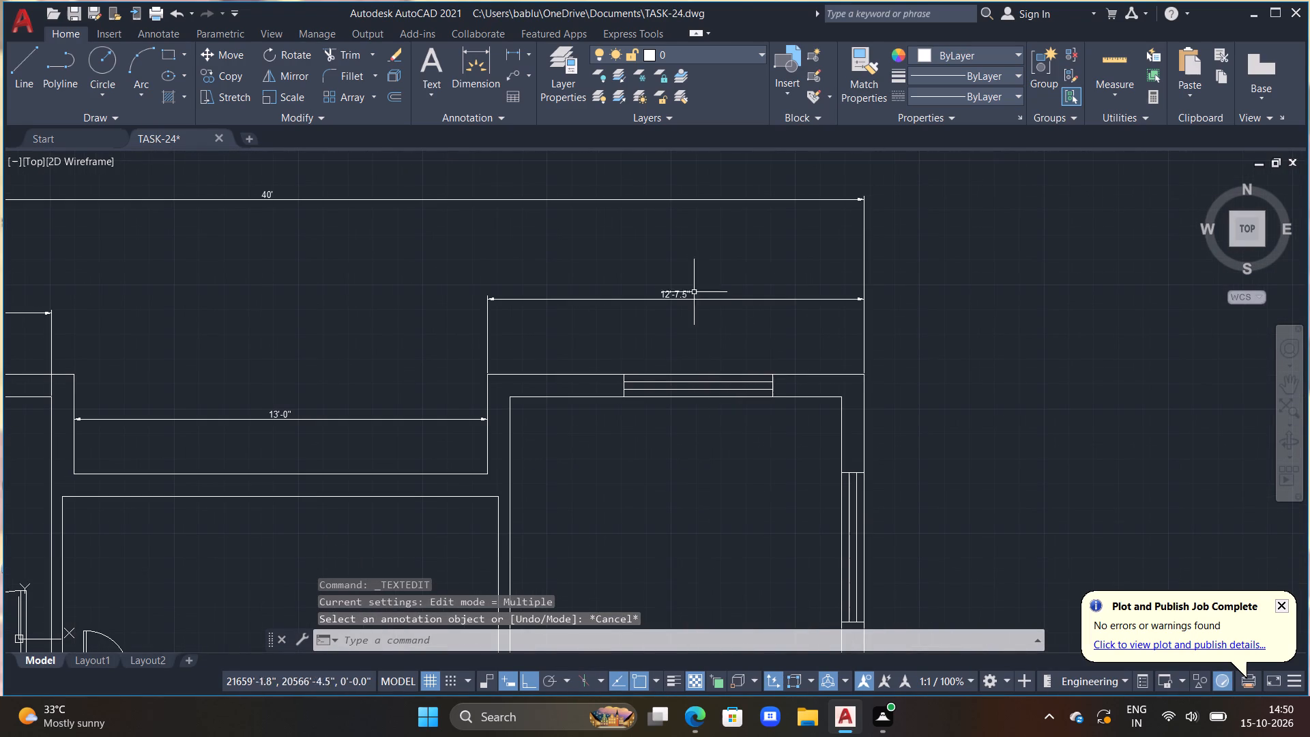
pyautogui.scroll(2, 676, 310)
pyautogui.doubleClick(665, 267)
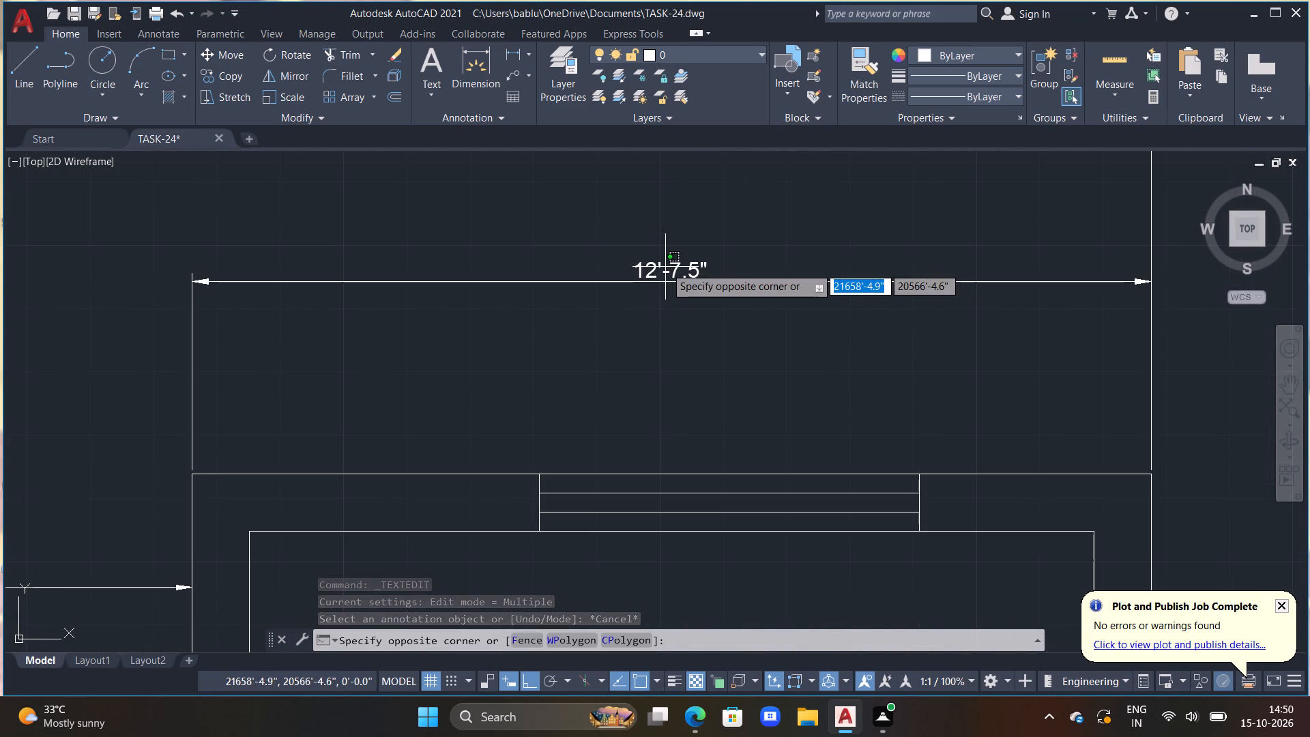
pyautogui.press('Escape')
pyautogui.moveTo(650, 266); pyautogui.dragTo(657, 266)
pyautogui.click(657, 266)
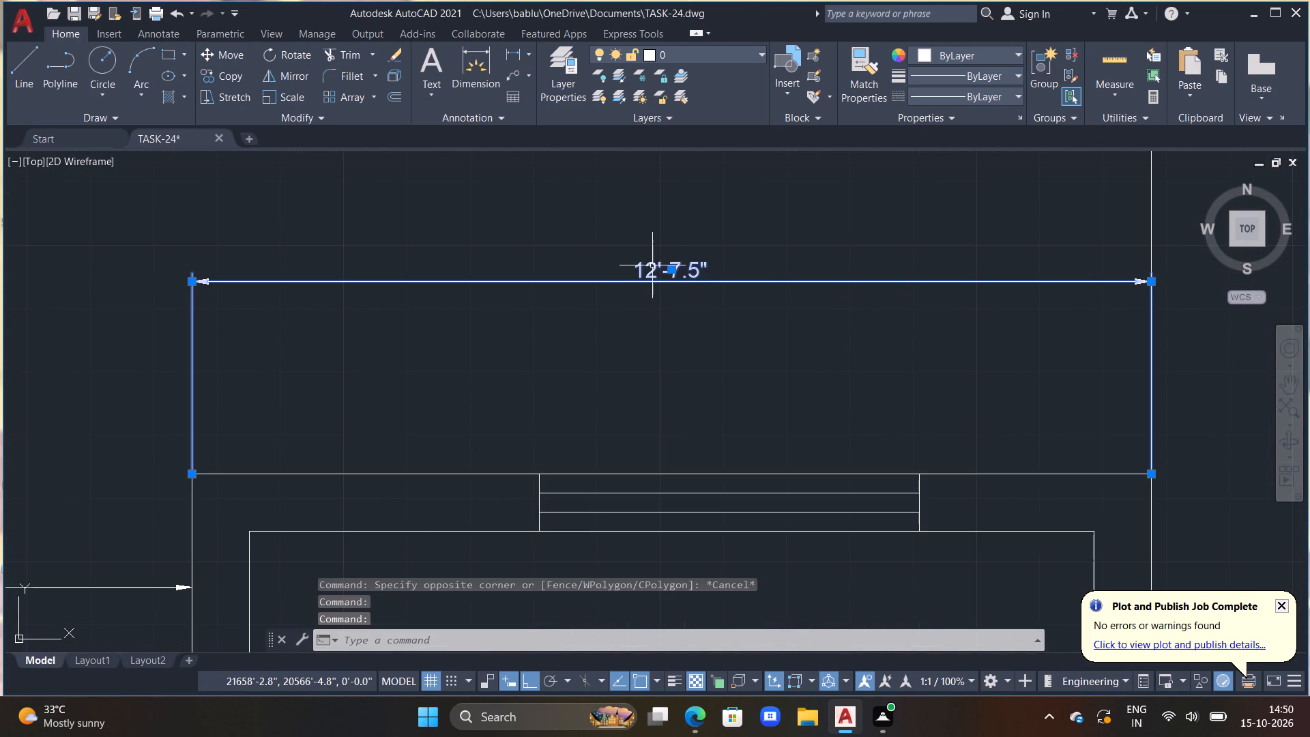
pyautogui.click(652, 265)
pyautogui.press('Escape')
pyautogui.press('Escape')
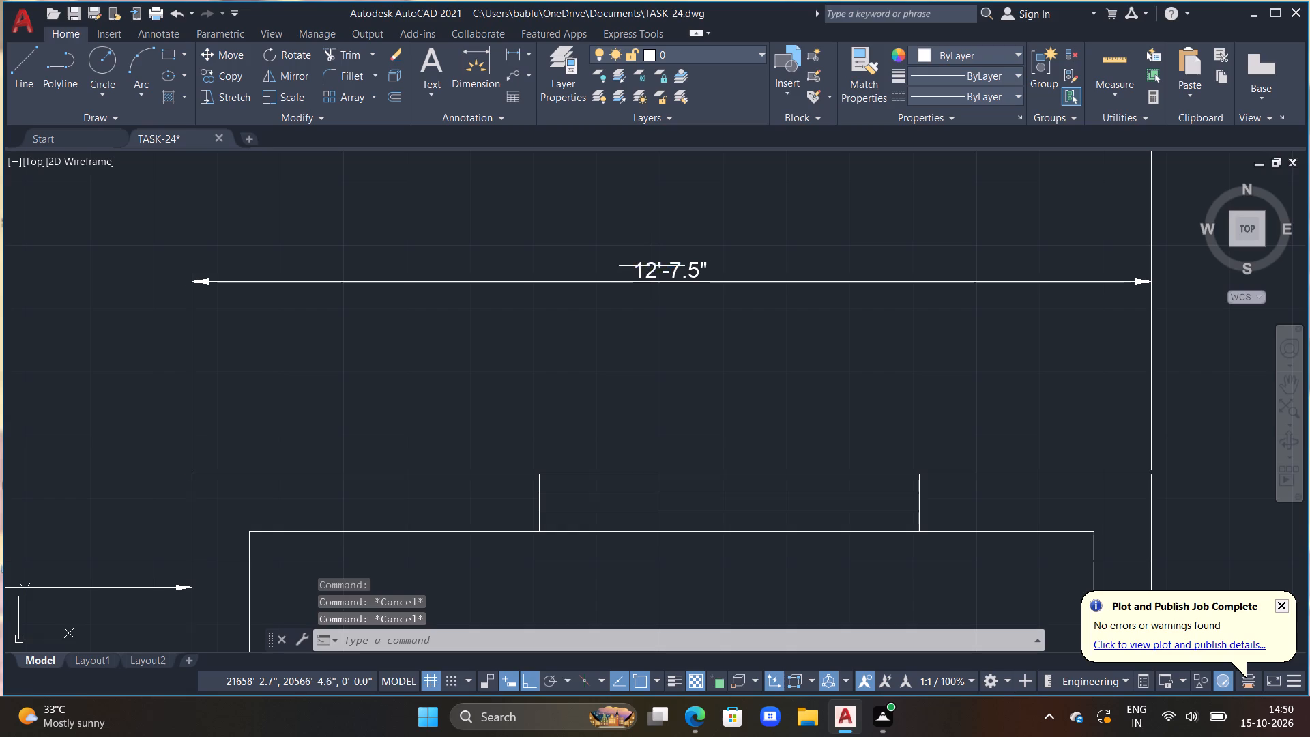
pyautogui.doubleClick(652, 266)
pyautogui.click(651, 261)
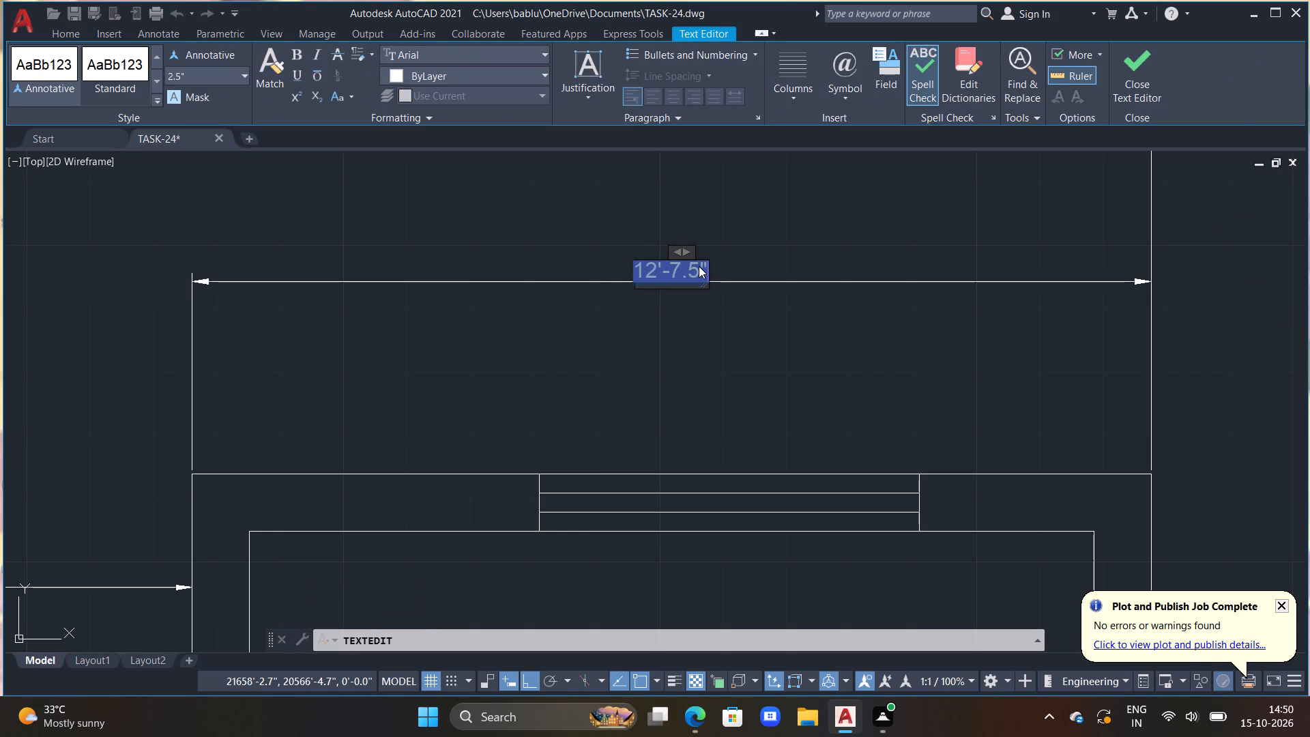
pyautogui.write("13'-")
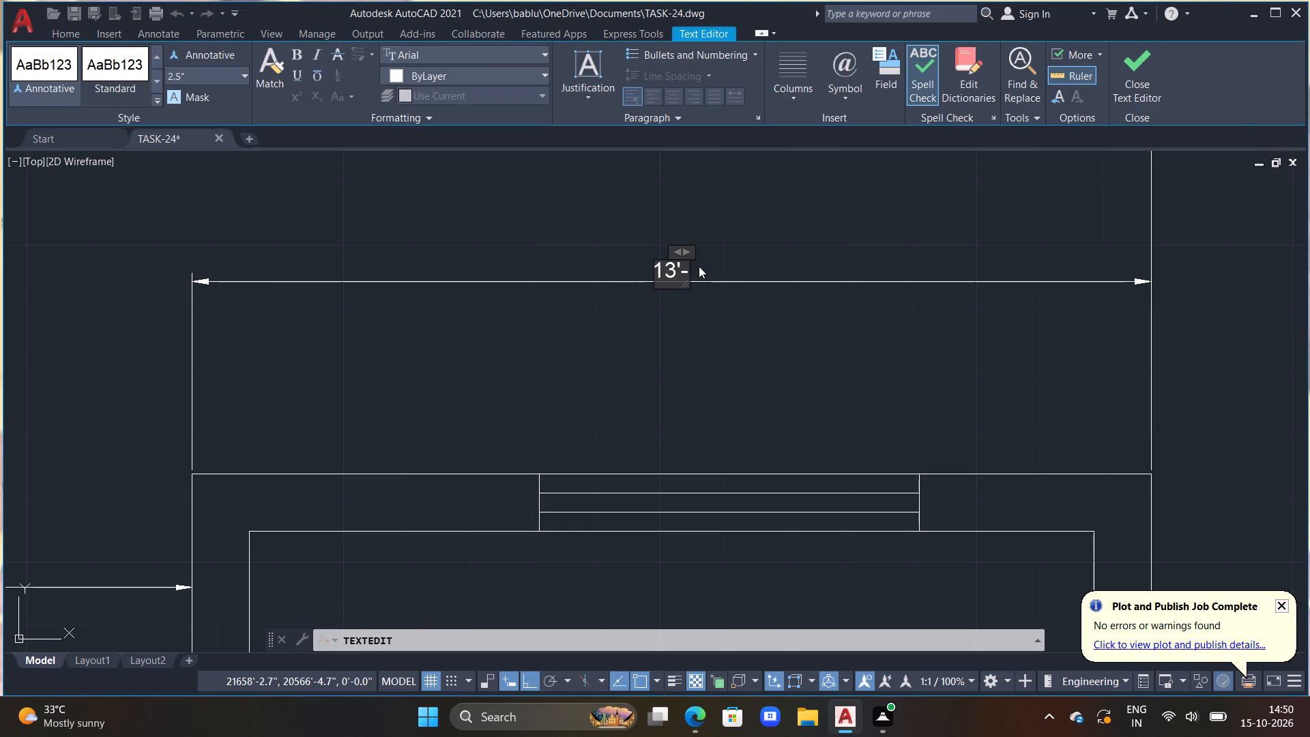
pyautogui.press("'")
pyautogui.press('Return')
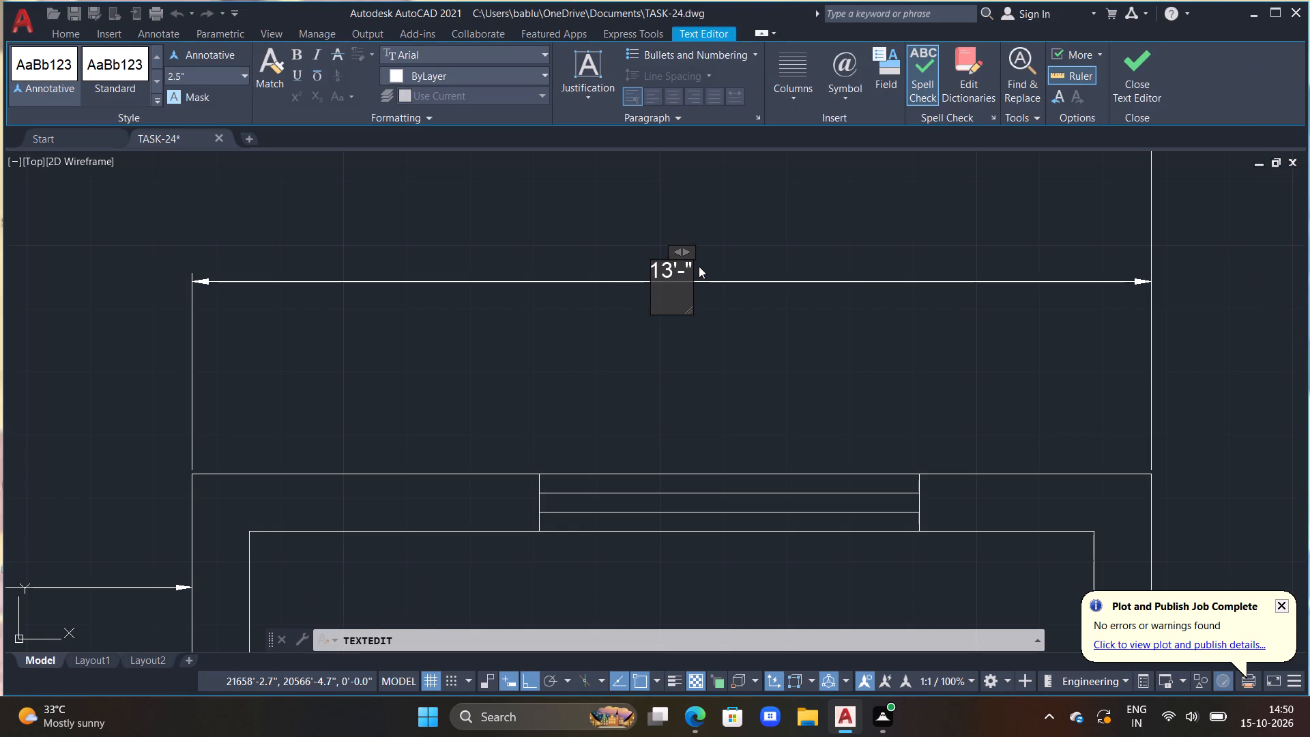
pyautogui.press('BackSpace')
pyautogui.write('0"')
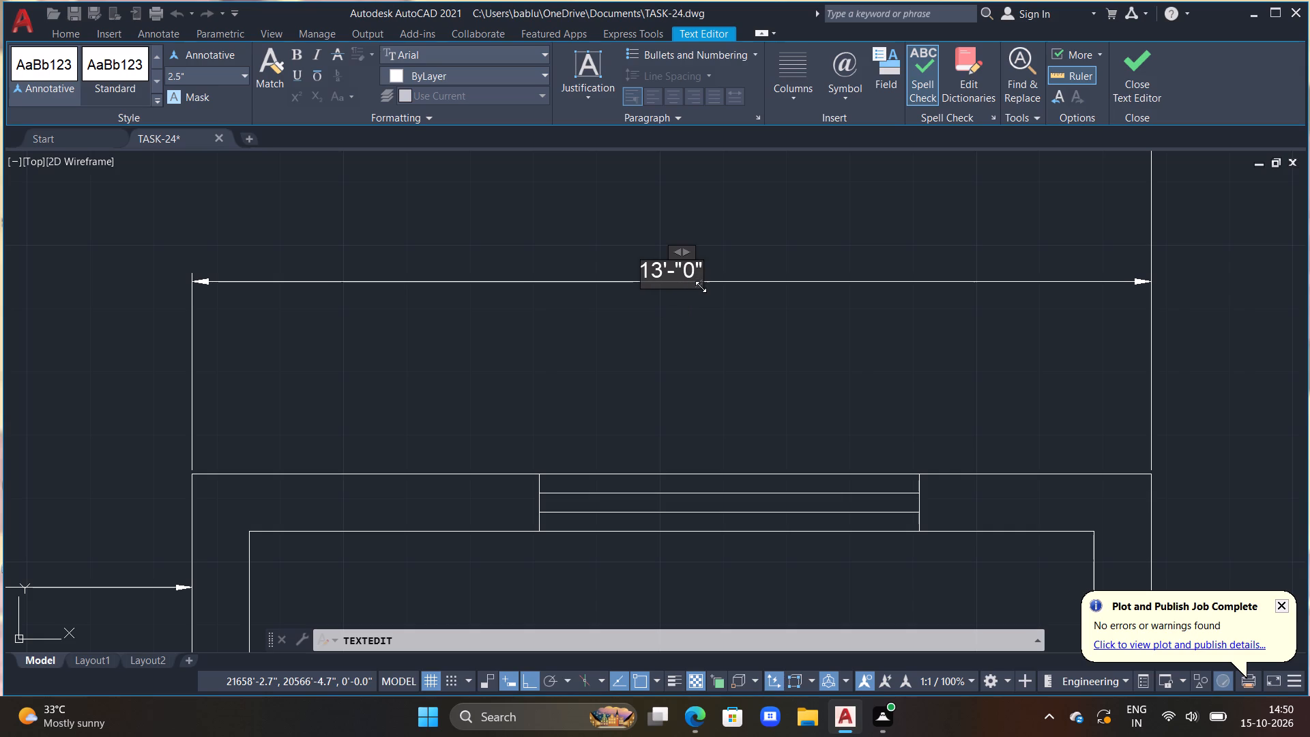
pyautogui.press('Left')
pyautogui.press('Left')
pyautogui.press('BackSpace')
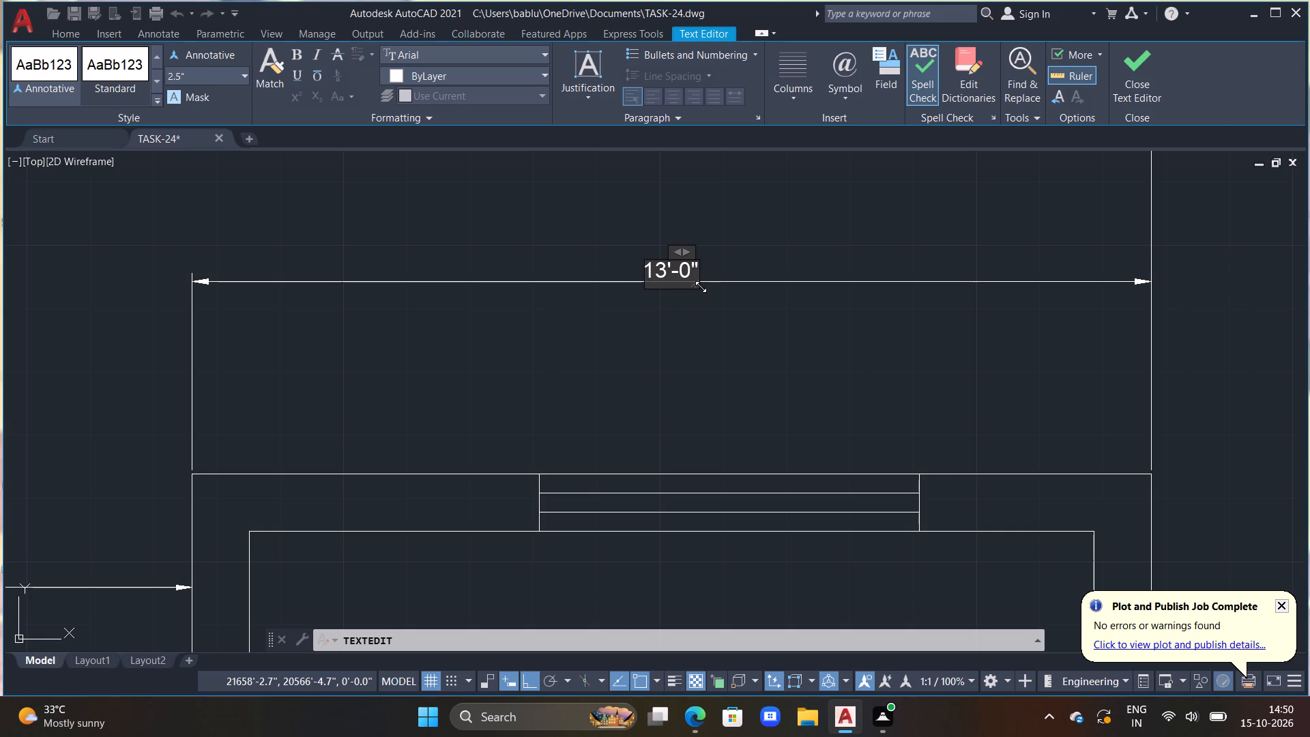
pyautogui.click(683, 360)
pyautogui.press('Escape')
# Extend the text of the dimension above the upper-left room to read 12'-0".
pyautogui.scroll(-3, 690, 364)
pyautogui.moveTo(612, 365); pyautogui.dragTo(714, 355, button='middle')
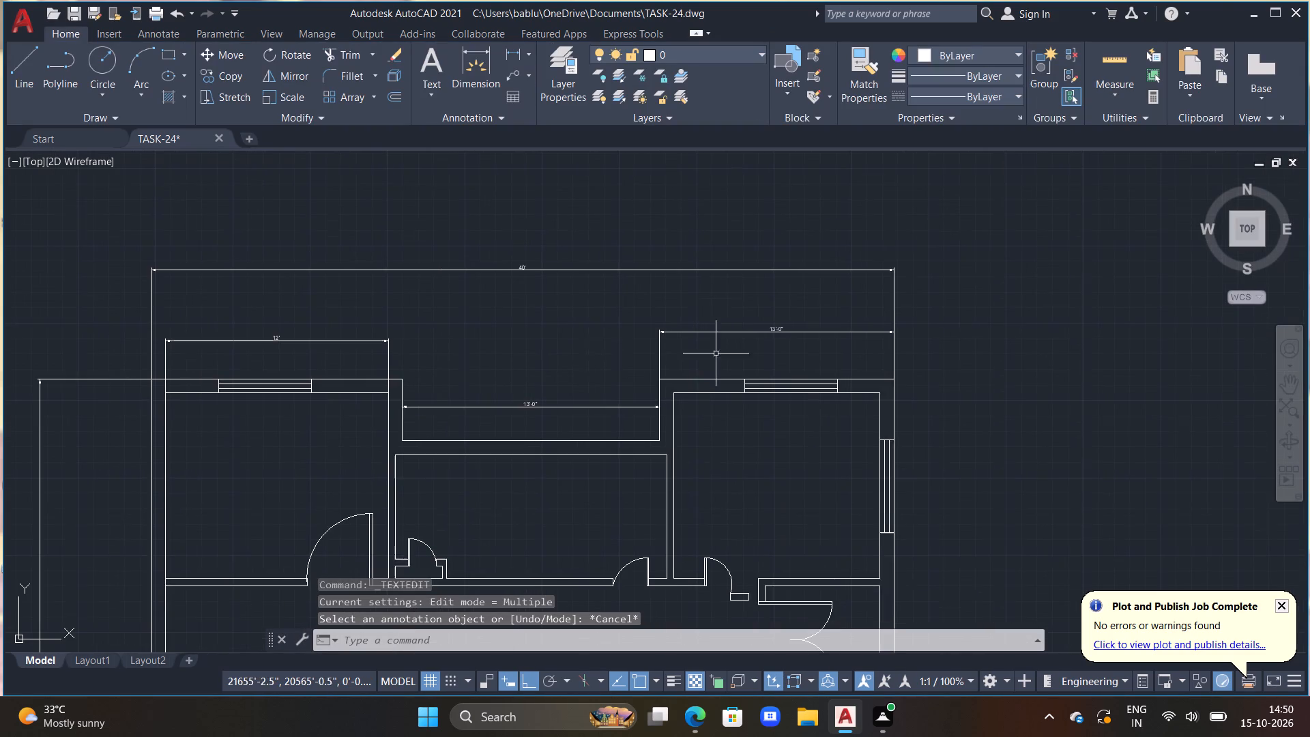
pyautogui.moveTo(444, 364); pyautogui.dragTo(574, 364, button='middle')
pyautogui.scroll(3, 366, 358)
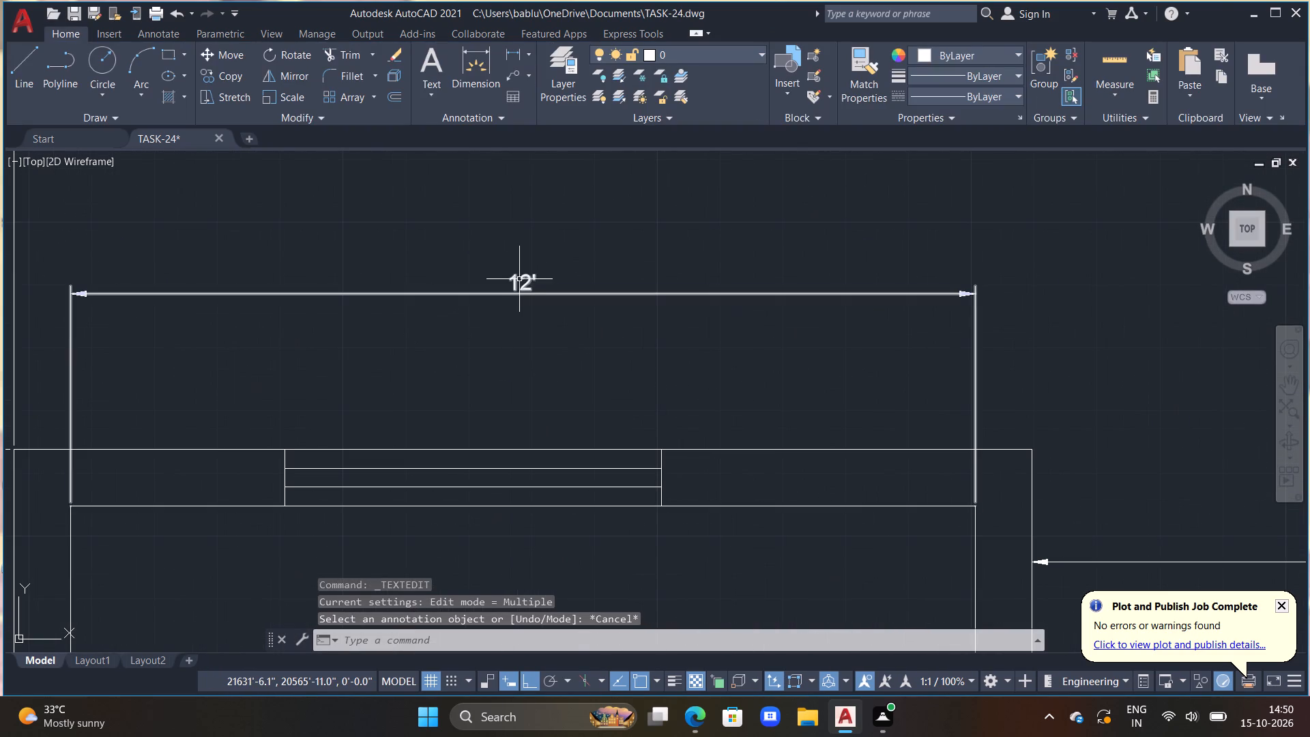
pyautogui.doubleClick(519, 279)
pyautogui.press('Right')
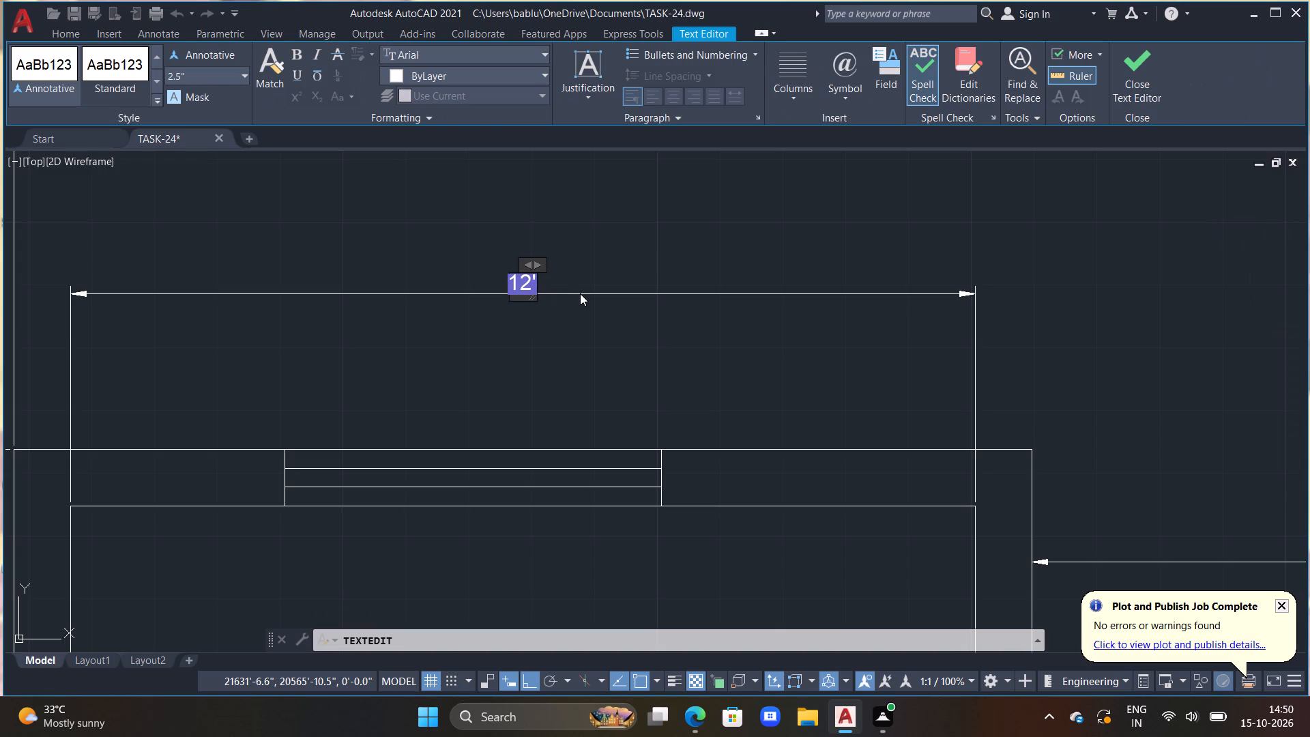
pyautogui.write('-0"')
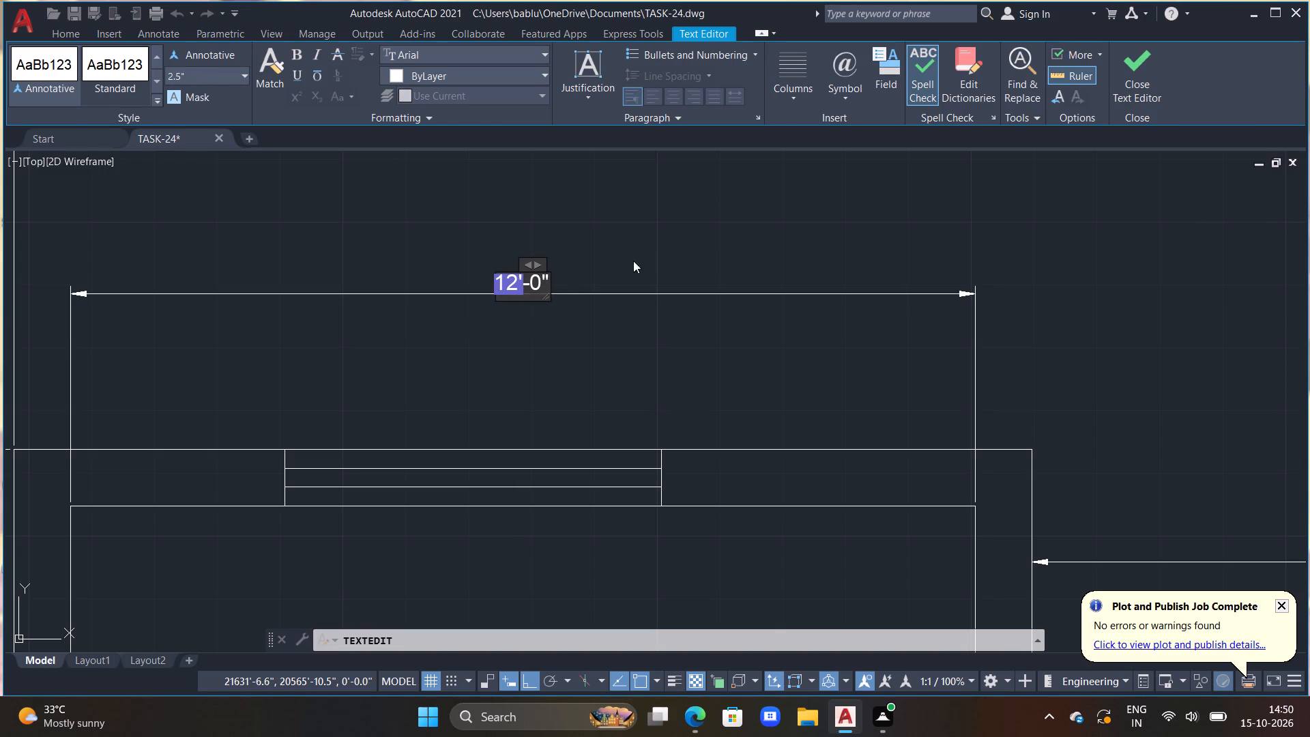
pyautogui.click(722, 194)
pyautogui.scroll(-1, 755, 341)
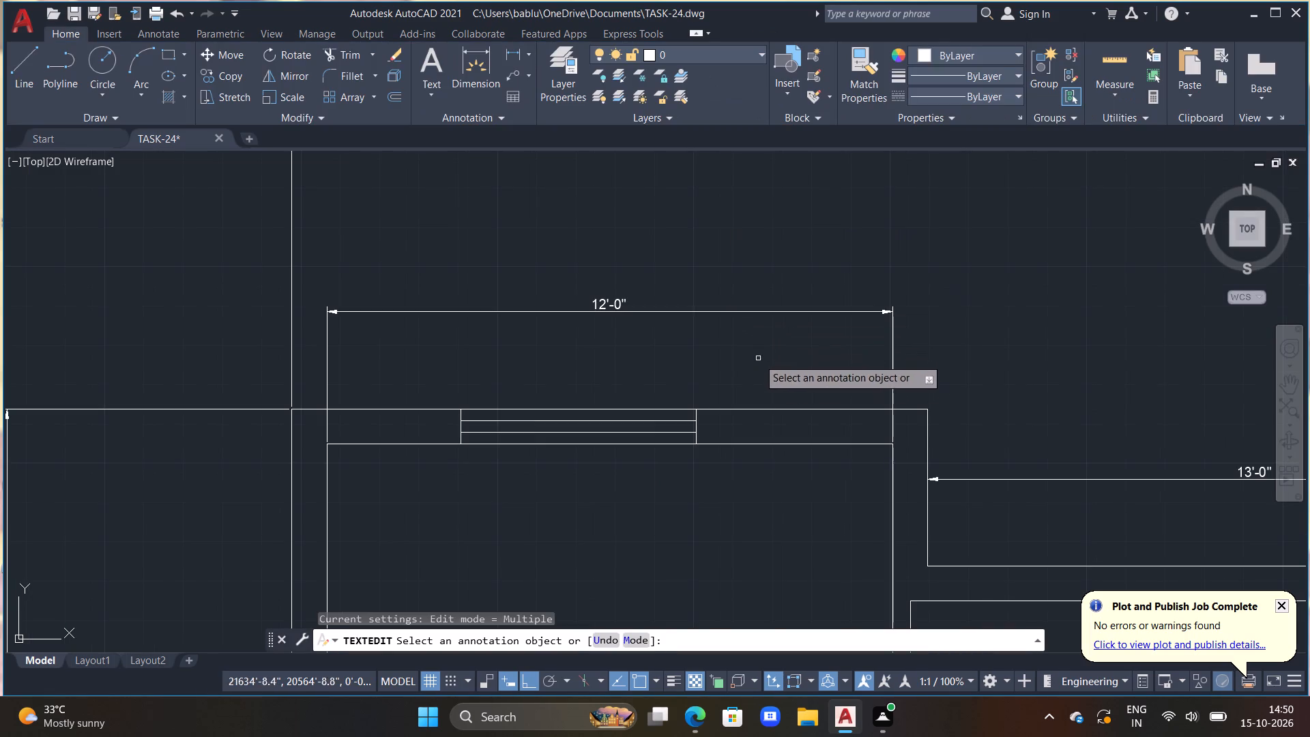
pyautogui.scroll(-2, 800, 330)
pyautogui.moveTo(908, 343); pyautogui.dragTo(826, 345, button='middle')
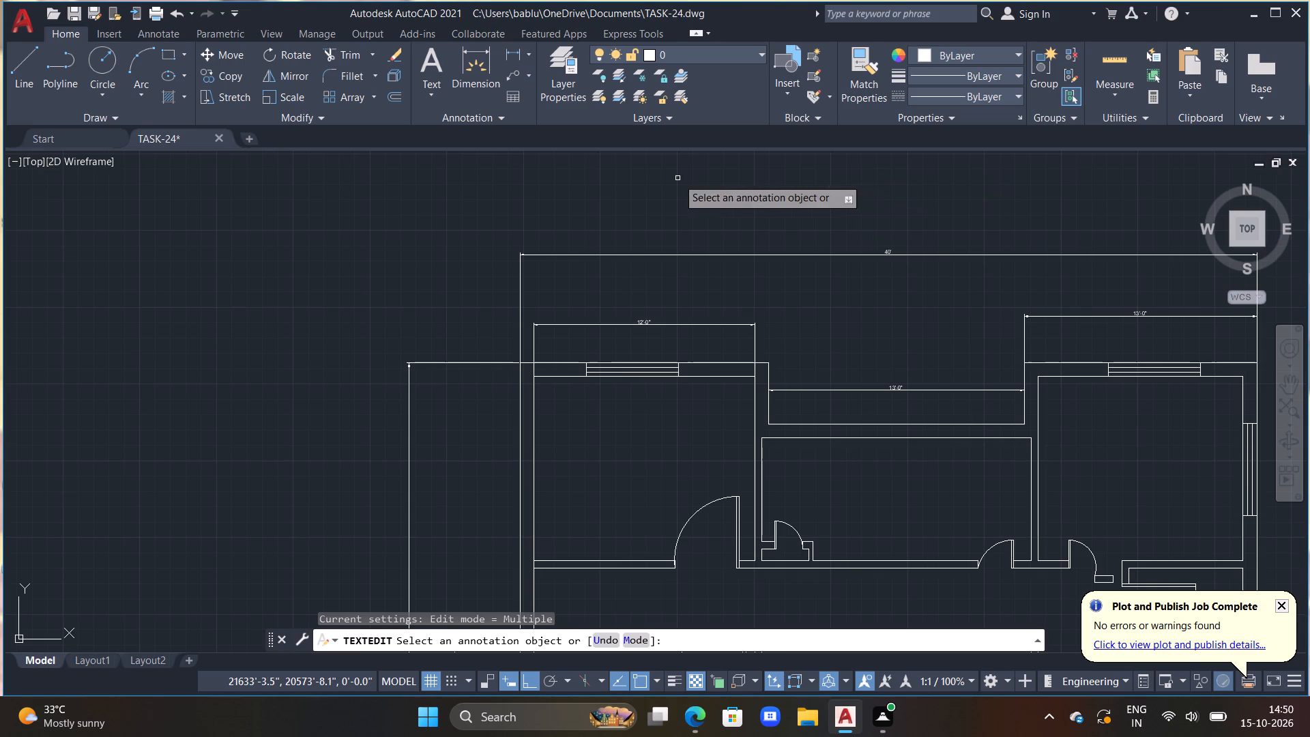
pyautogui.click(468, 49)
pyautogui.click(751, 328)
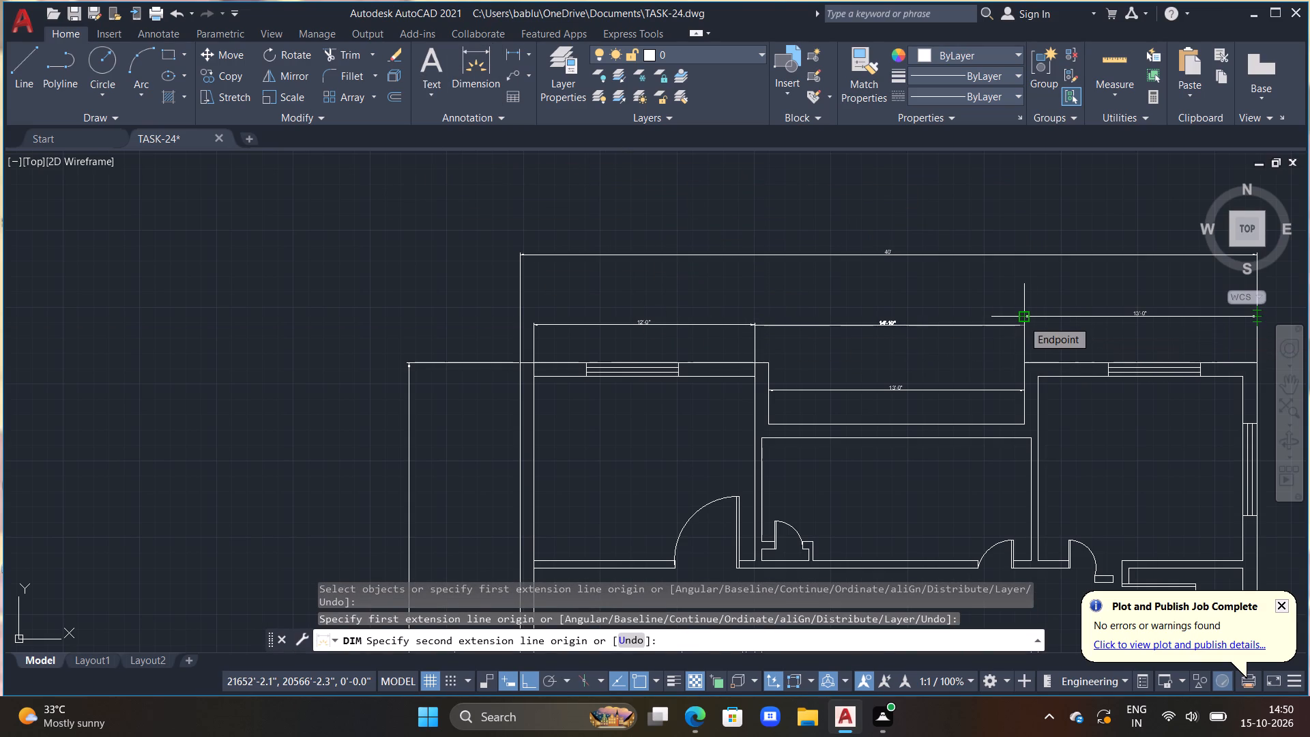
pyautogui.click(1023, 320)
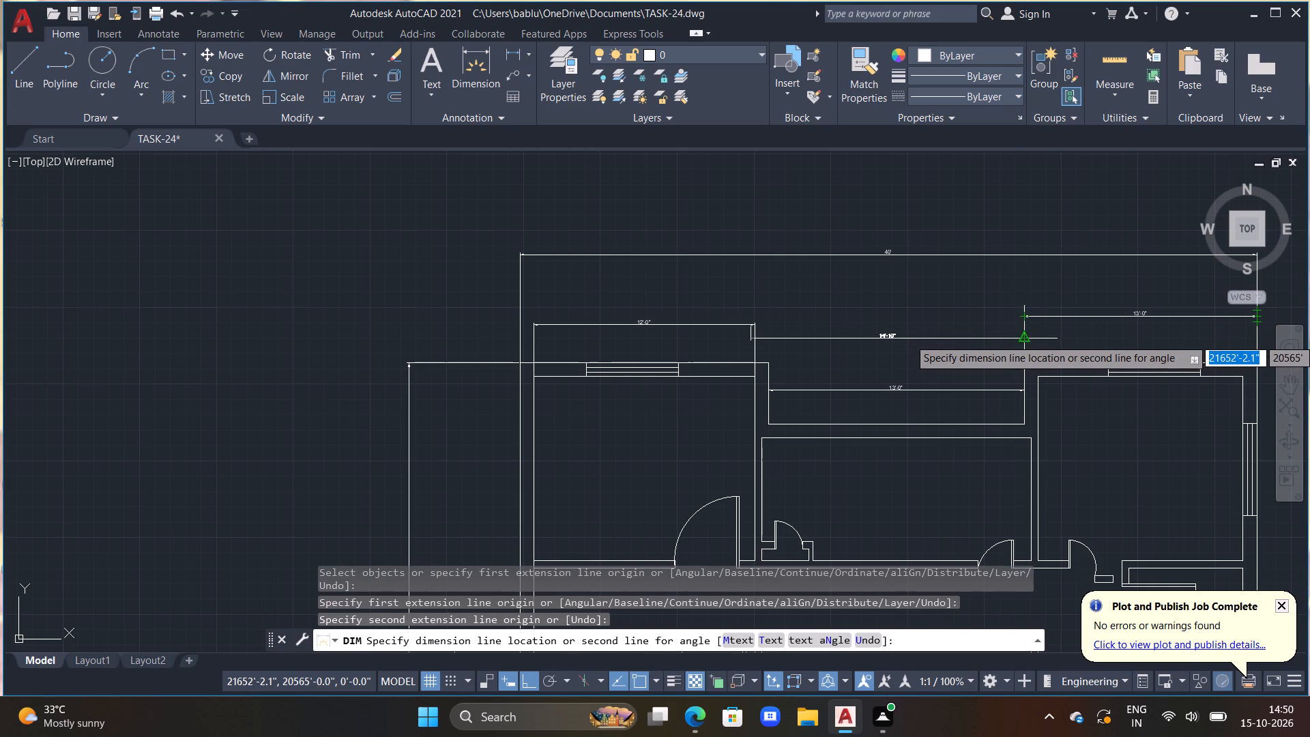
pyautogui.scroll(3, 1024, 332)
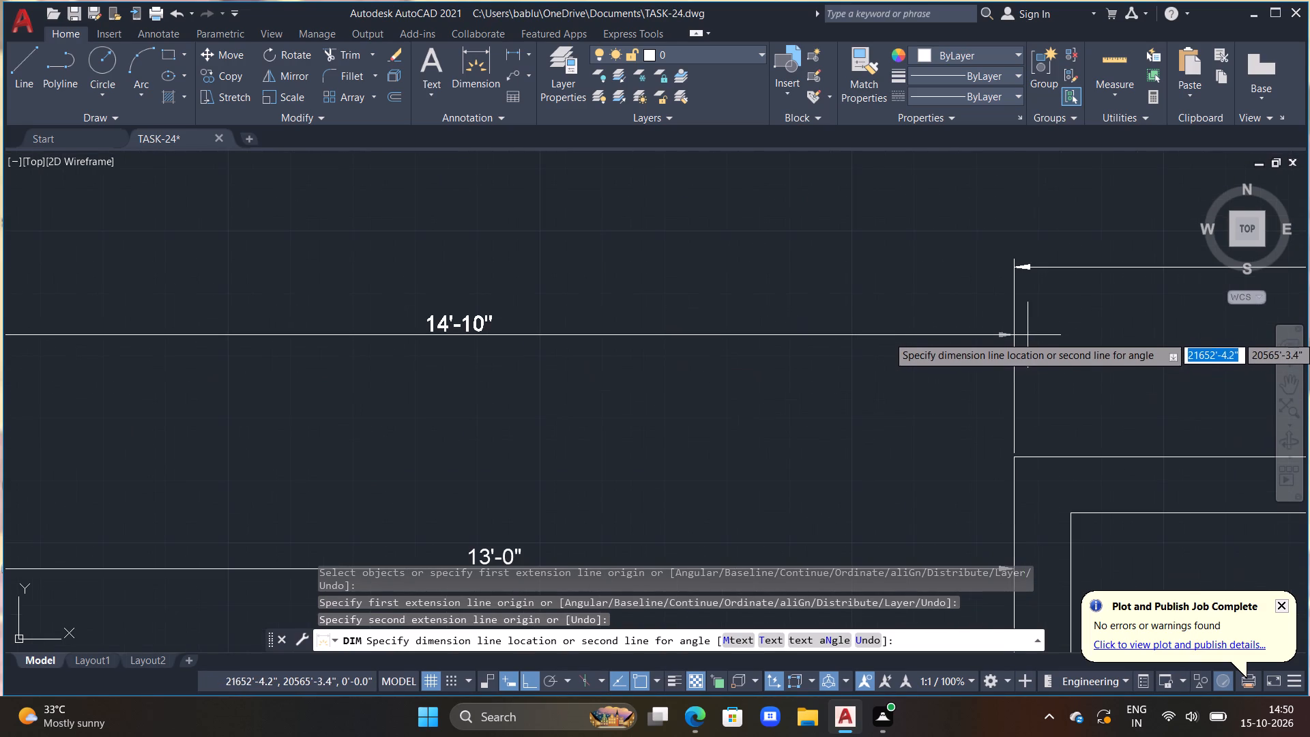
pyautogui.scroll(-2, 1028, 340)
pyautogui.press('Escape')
# Dimension the gap from the 12'-0" dimension's inner end to the upper-right 13'-0" dimension's inner extension line, placing the line above the recess.
pyautogui.moveTo(806, 213); pyautogui.dragTo(788, 283, button='middle')
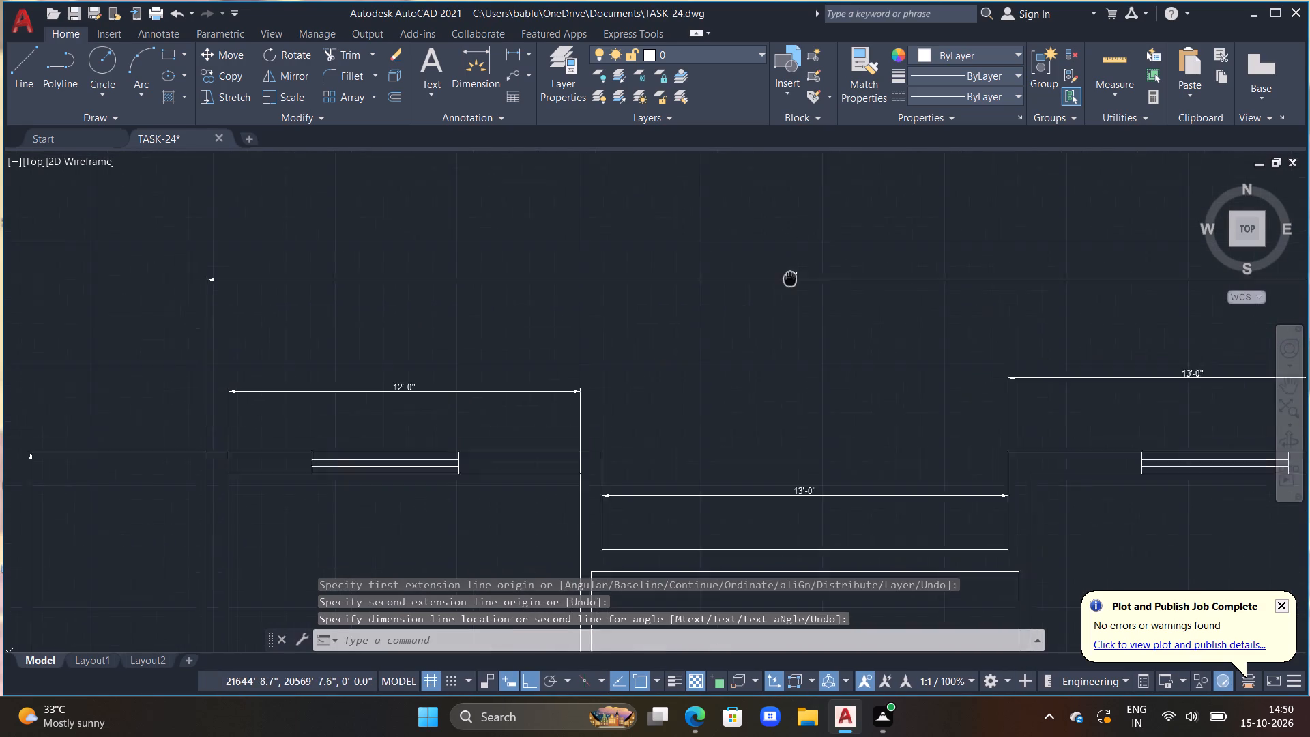
pyautogui.moveTo(788, 283); pyautogui.dragTo(781, 288, button='middle')
pyautogui.scroll(2, 730, 248)
pyautogui.click(469, 84)
pyautogui.scroll(-4, 551, 273)
pyautogui.scroll(3, 515, 370)
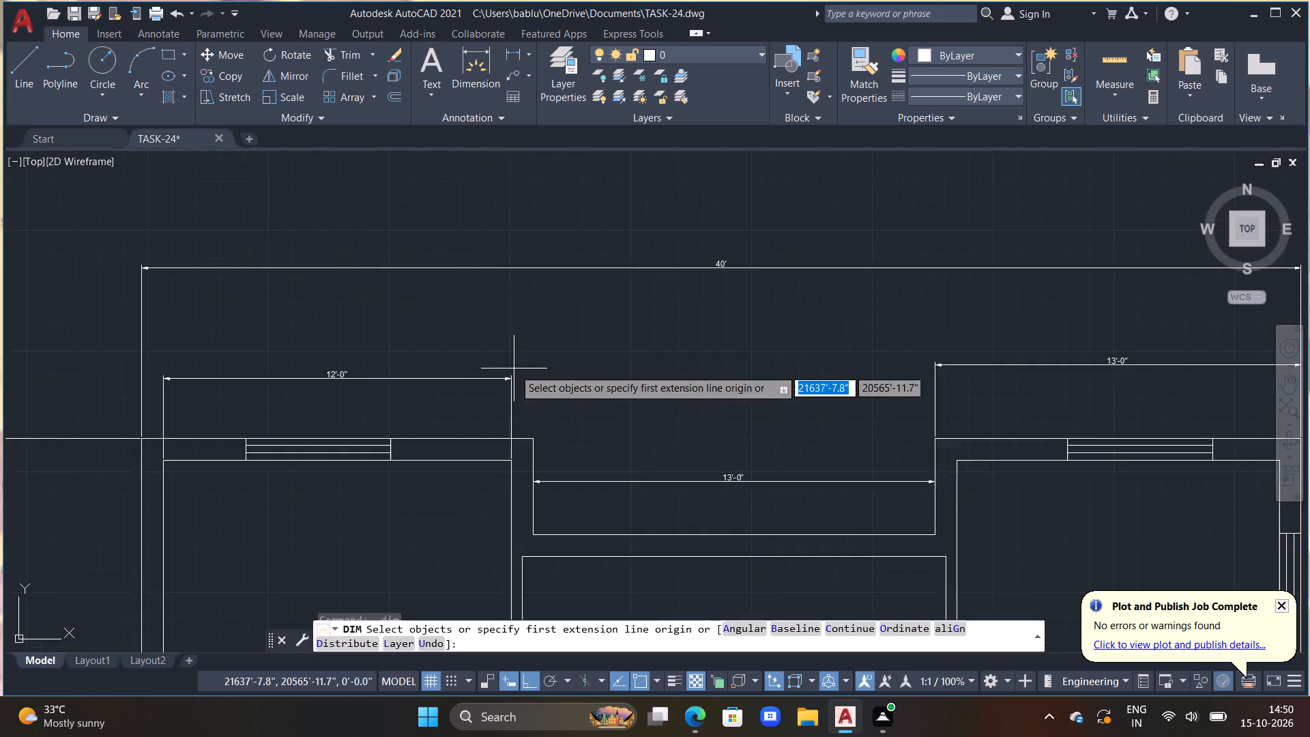
pyautogui.scroll(3, 514, 369)
pyautogui.click(500, 396)
pyautogui.scroll(-3, 900, 394)
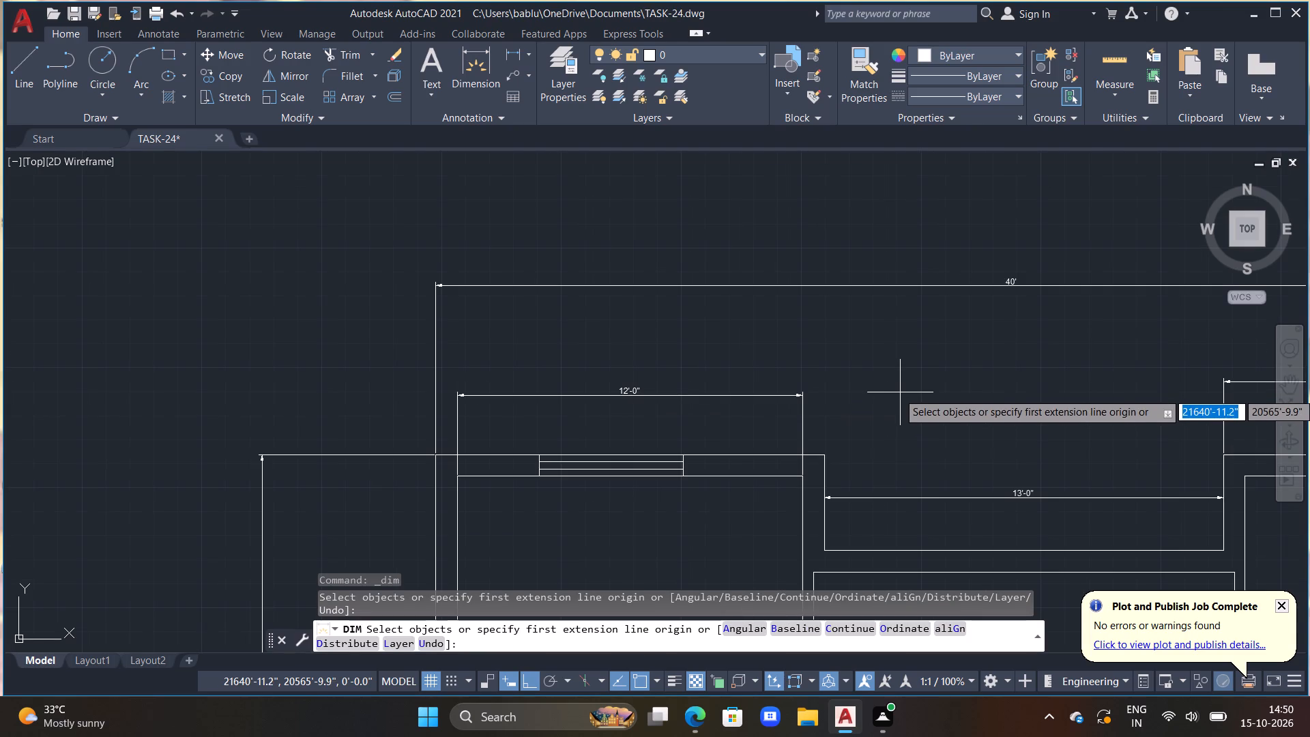
pyautogui.scroll(6, 841, 401)
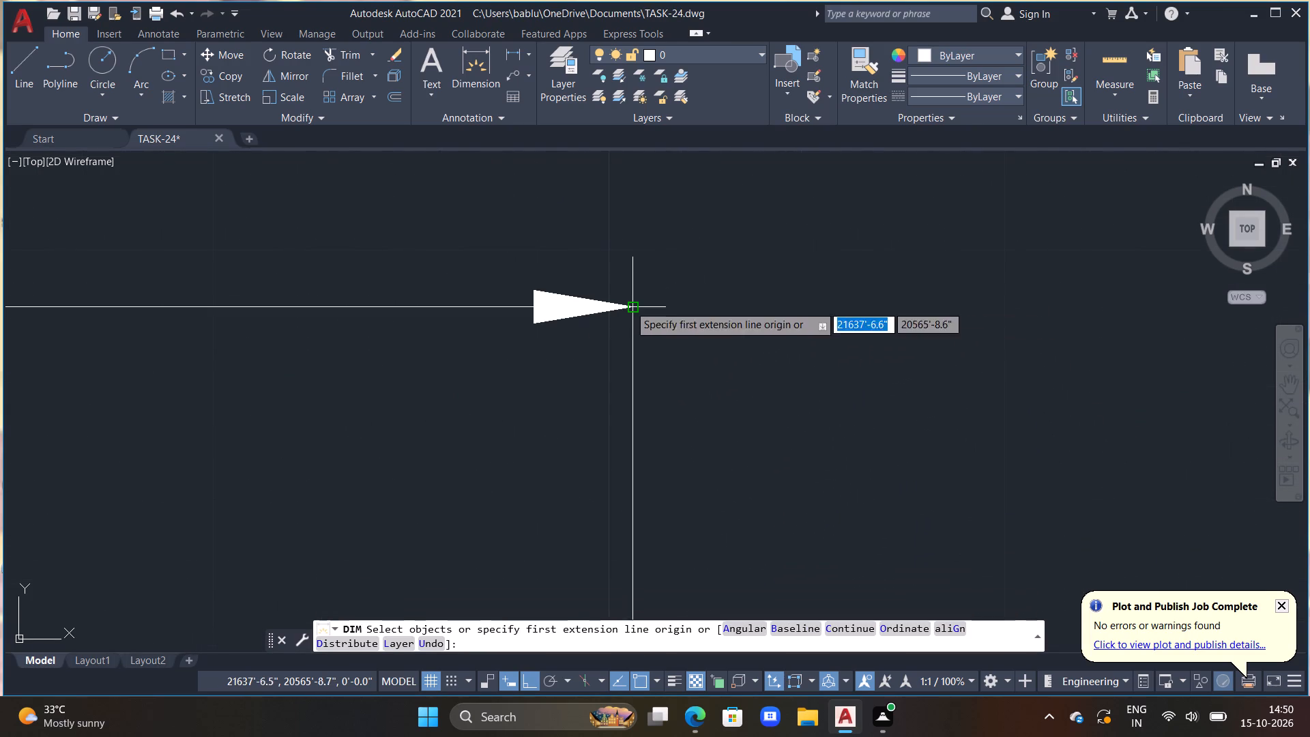
pyautogui.click(627, 310)
pyautogui.scroll(-2, 772, 333)
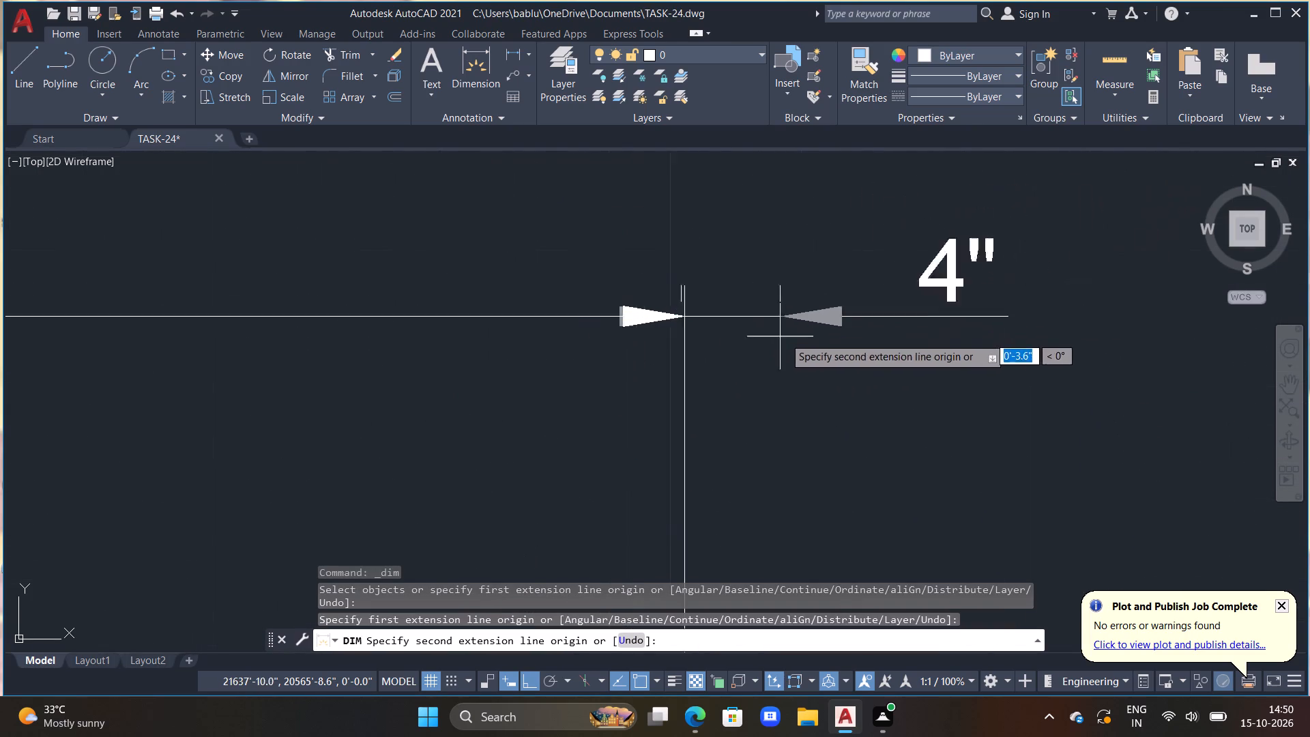
pyautogui.scroll(-2, 784, 337)
pyautogui.moveTo(877, 330); pyautogui.dragTo(280, 361, button='middle')
pyautogui.scroll(-3, 593, 367)
pyautogui.moveTo(884, 358); pyautogui.dragTo(645, 388, button='middle')
pyautogui.scroll(3, 647, 381)
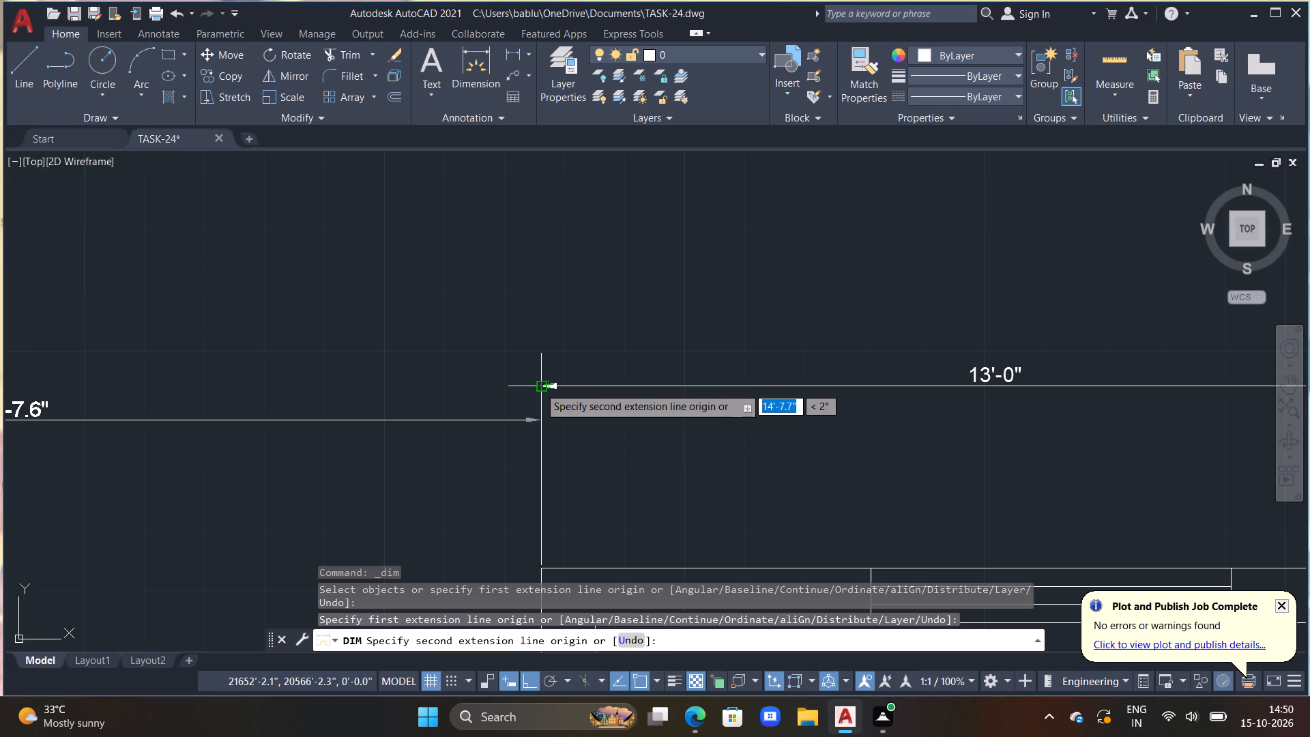
pyautogui.click(540, 421)
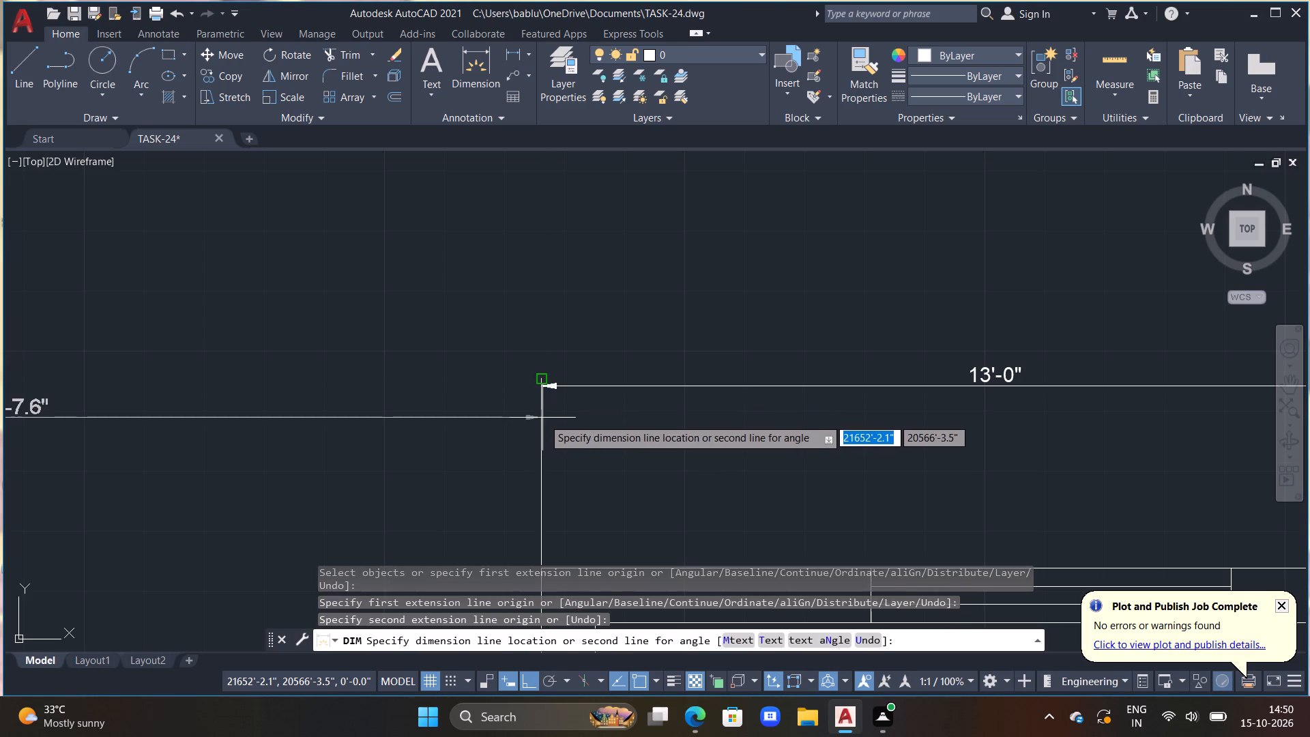
pyautogui.scroll(-3, 546, 422)
pyautogui.moveTo(550, 425); pyautogui.dragTo(671, 429, button='middle')
pyautogui.click(641, 431)
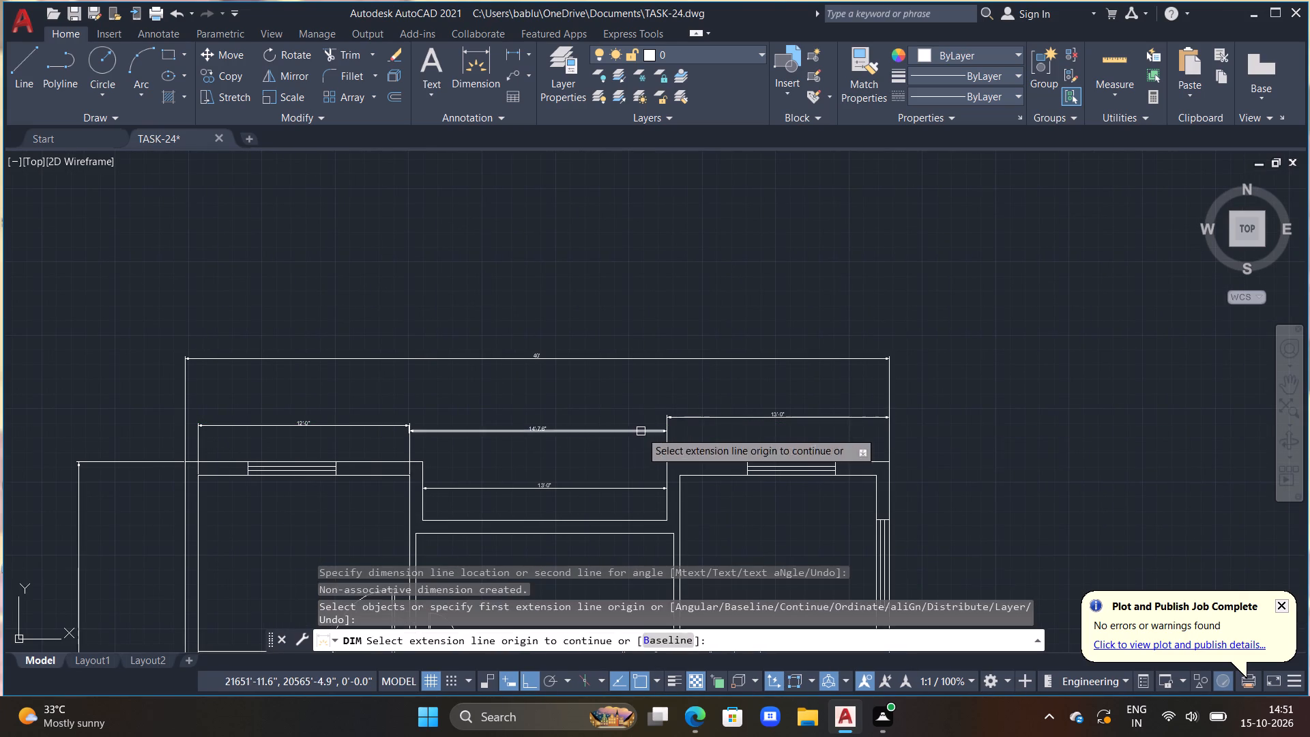
pyautogui.press('Escape')
# Replace the text of the dimension spanning the gap above the top recess with 15'-0".
pyautogui.scroll(3, 575, 418)
pyautogui.moveTo(540, 449); pyautogui.dragTo(592, 401)
pyautogui.scroll(-3, 641, 369)
pyautogui.press('Escape')
pyautogui.scroll(2, 562, 405)
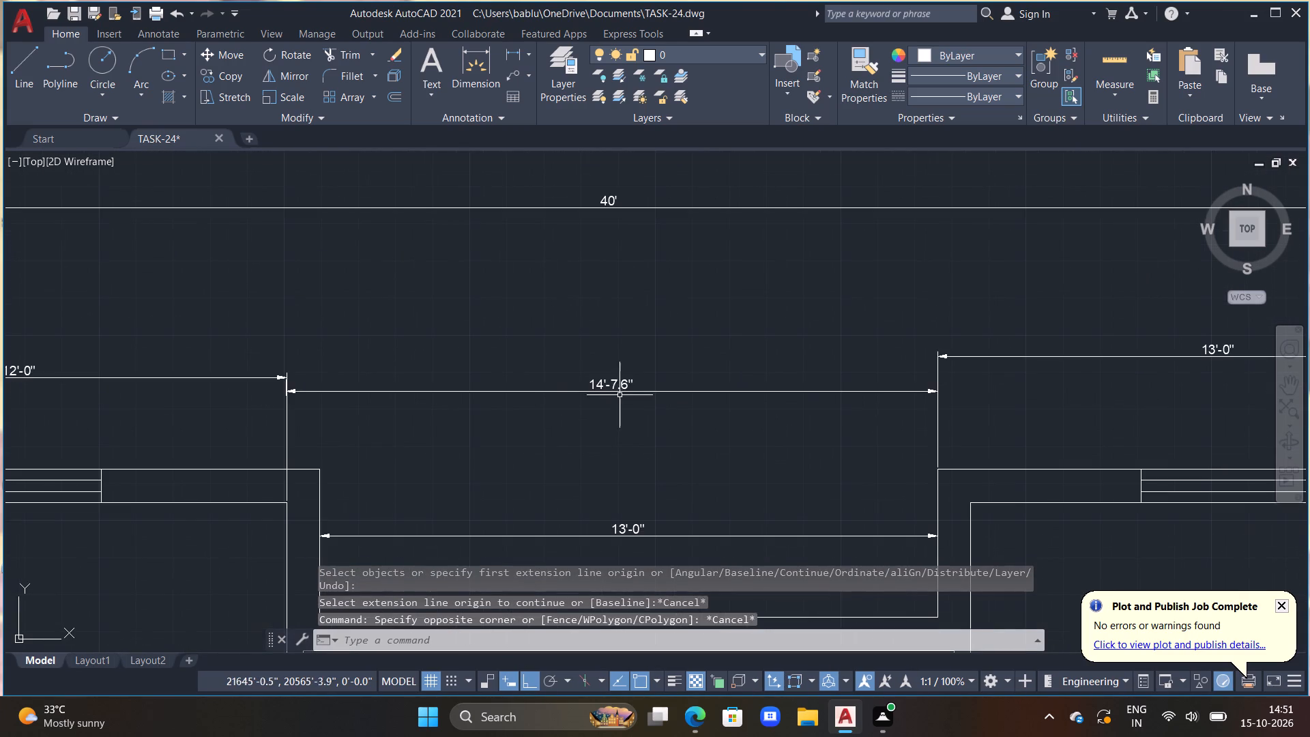
pyautogui.doubleClick(617, 385)
pyautogui.doubleClick(620, 384)
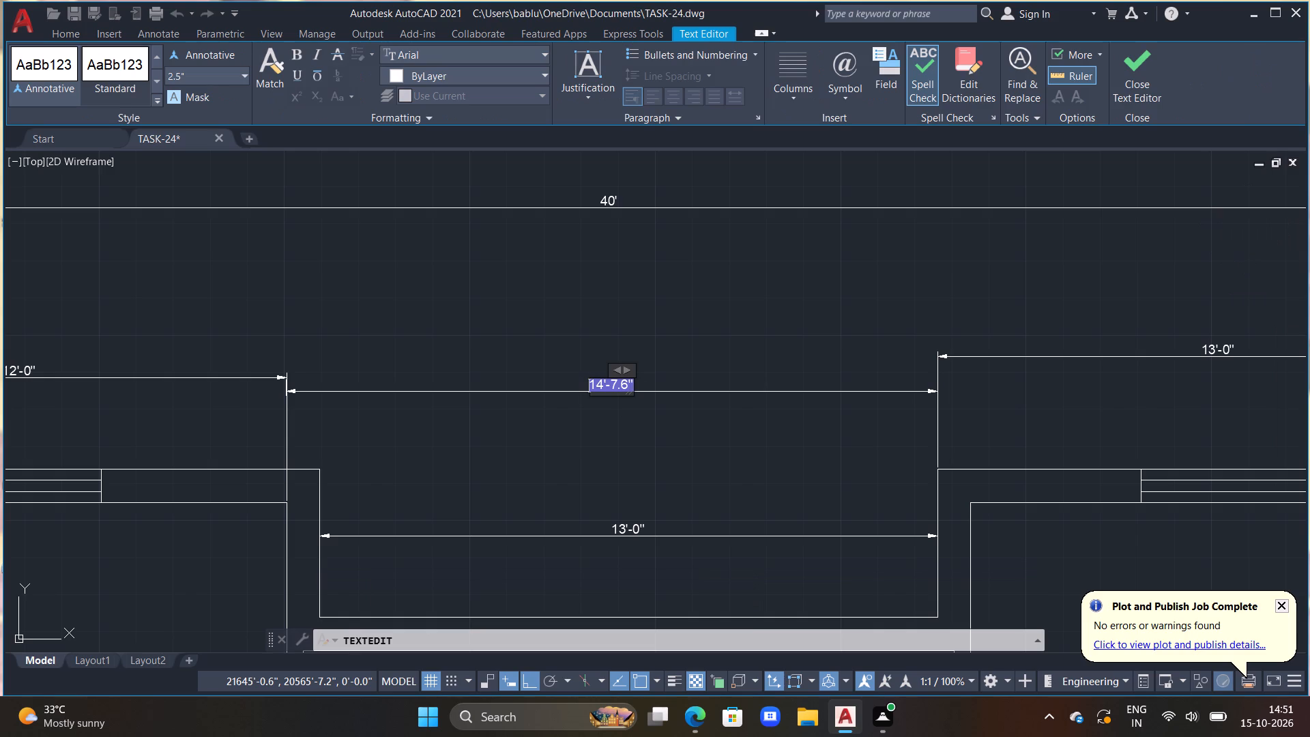
pyautogui.press('Right')
pyautogui.press('Right')
pyautogui.press('BackSpace')
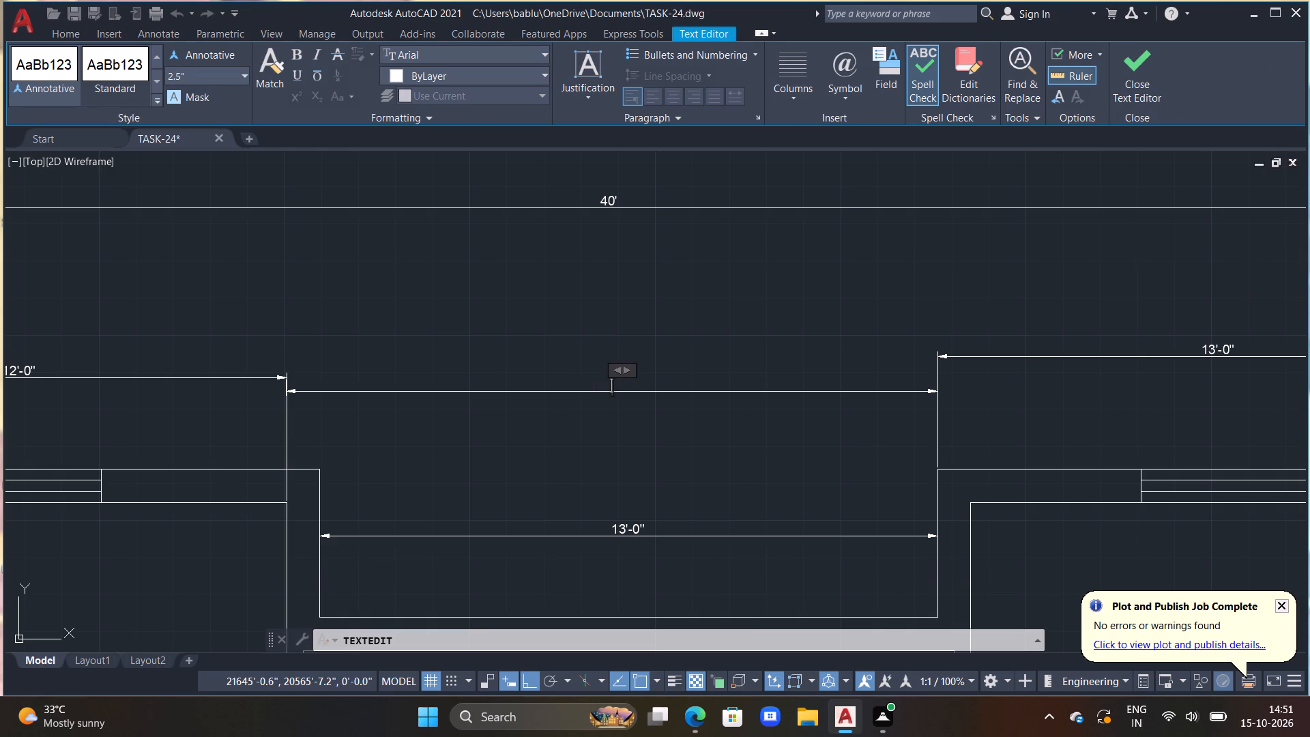
pyautogui.write("15'-0")
pyautogui.hotkey('shift', '"')
pyautogui.click(665, 321)
pyautogui.press('Escape')
# Dimension the interior width of the lower middle room between its side walls, placing the line just above the bottom wall.
pyautogui.scroll(-2, 679, 323)
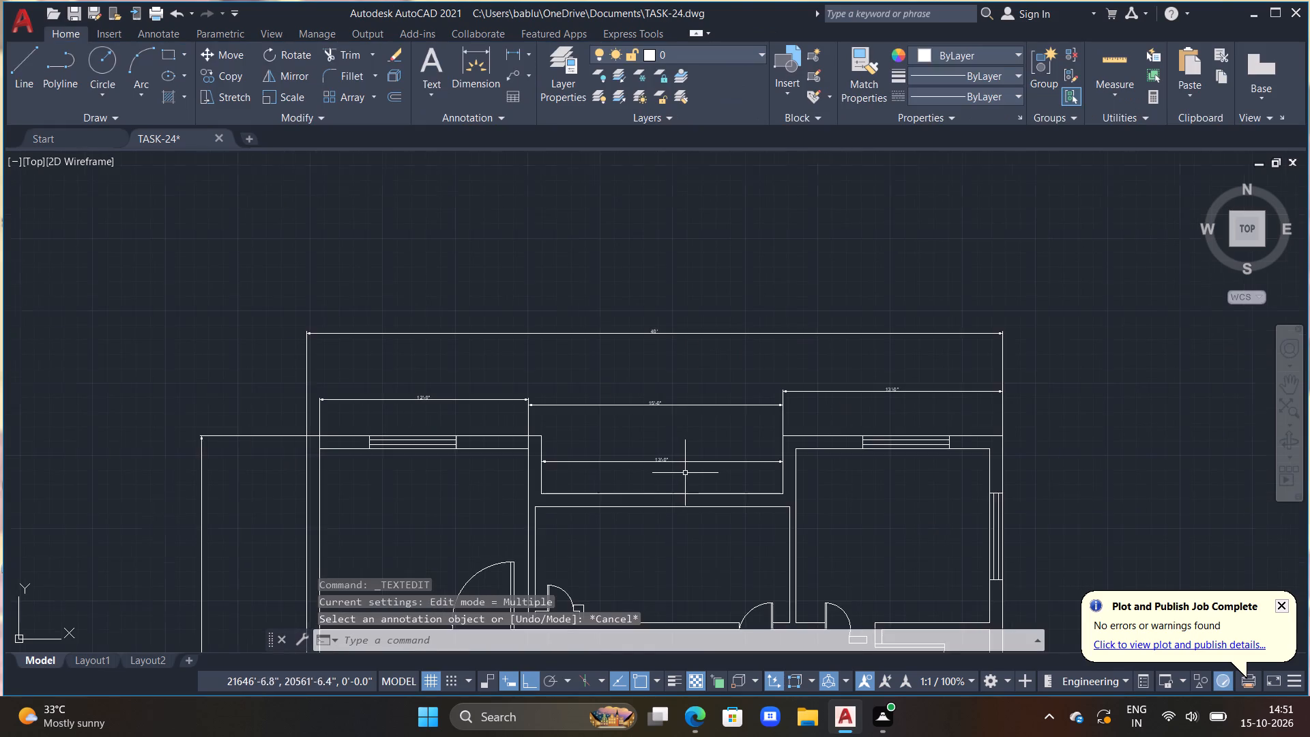
pyautogui.moveTo(682, 474); pyautogui.dragTo(671, 397, button='middle')
pyautogui.moveTo(671, 433); pyautogui.dragTo(638, 348, button='middle')
pyautogui.scroll(1, 638, 349)
pyautogui.moveTo(680, 478); pyautogui.dragTo(679, 472, button='middle')
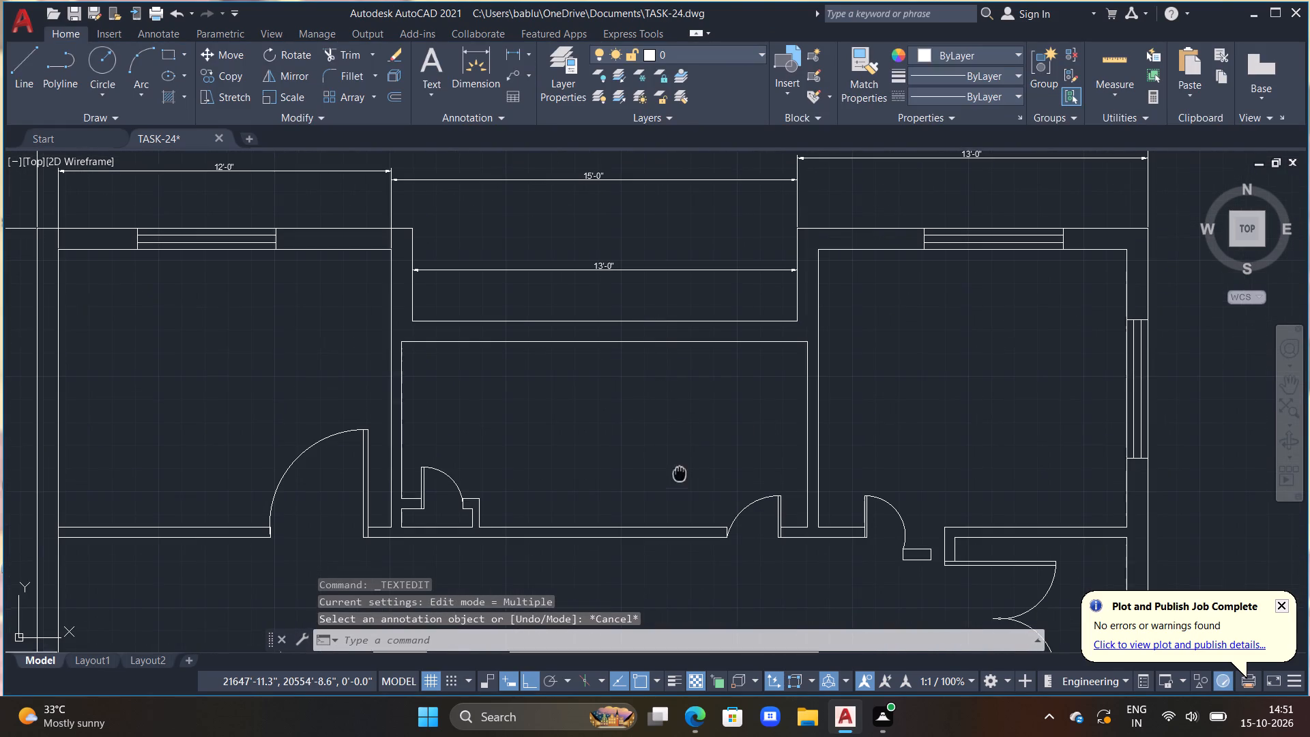
pyautogui.moveTo(679, 472); pyautogui.dragTo(672, 427, button='middle')
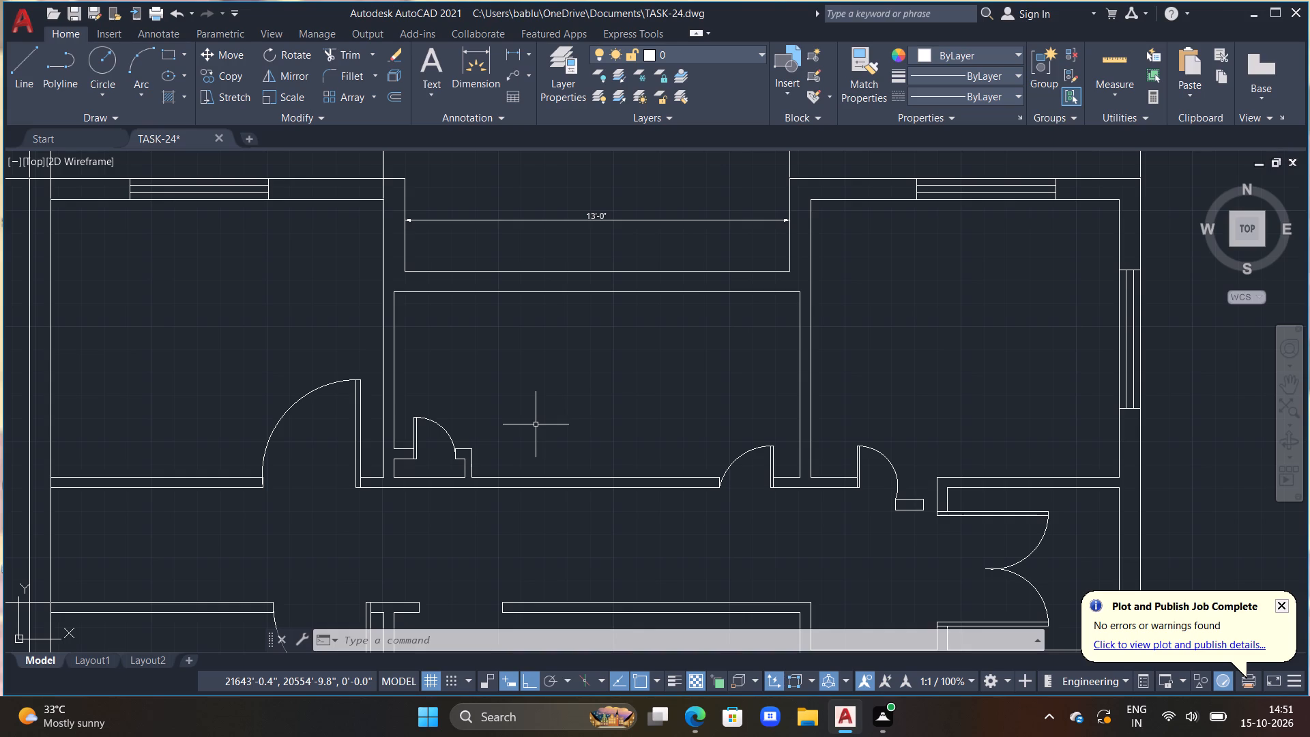
pyautogui.scroll(-3, 744, 467)
pyautogui.moveTo(720, 472); pyautogui.dragTo(637, 306, button='middle')
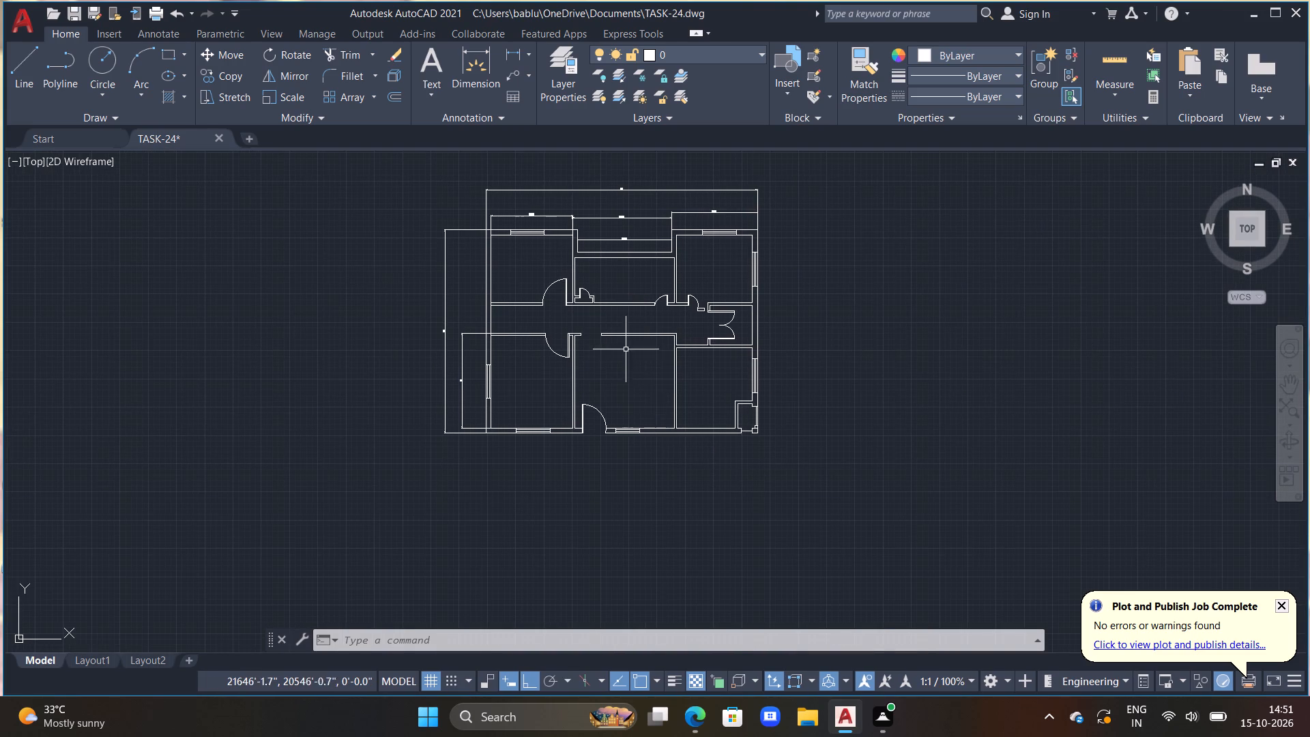
pyautogui.scroll(1, 596, 358)
pyautogui.moveTo(575, 358); pyautogui.dragTo(607, 317, button='middle')
pyautogui.scroll(2, 598, 328)
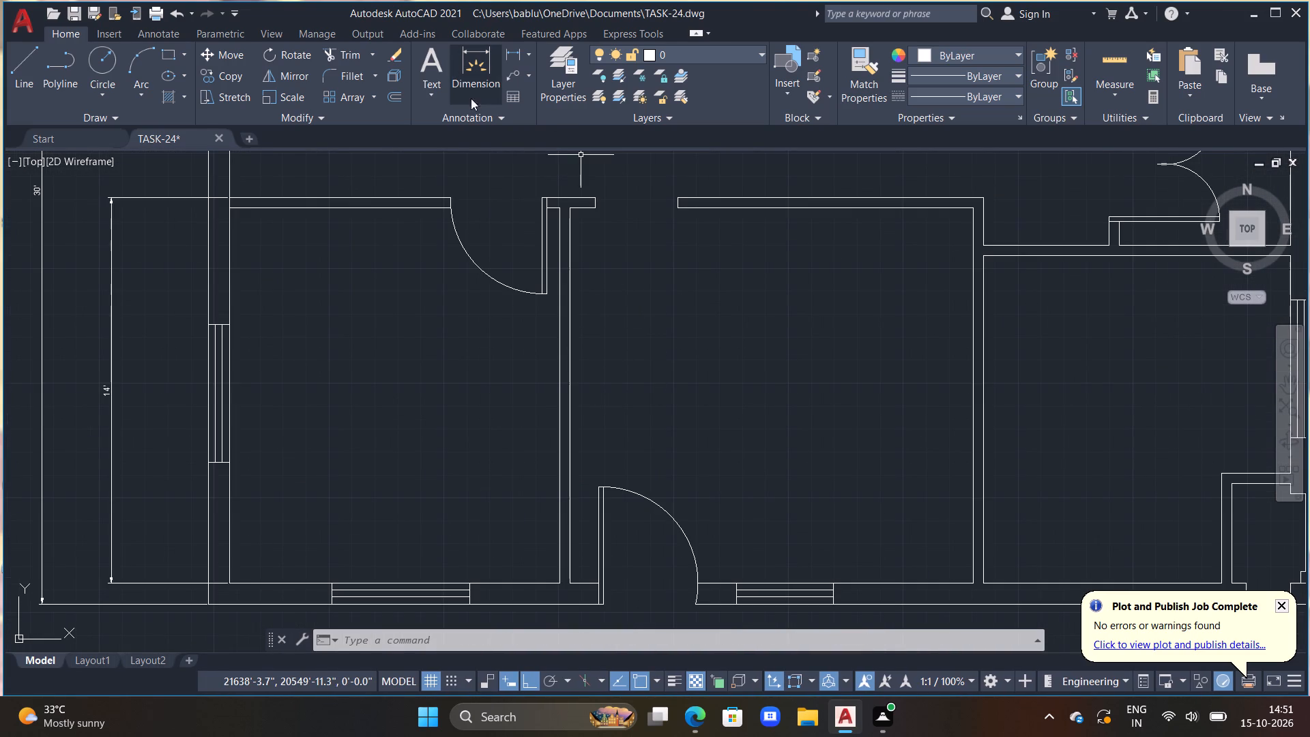
pyautogui.click(477, 80)
pyautogui.scroll(-2, 575, 418)
pyautogui.moveTo(591, 438); pyautogui.dragTo(532, 320, button='middle')
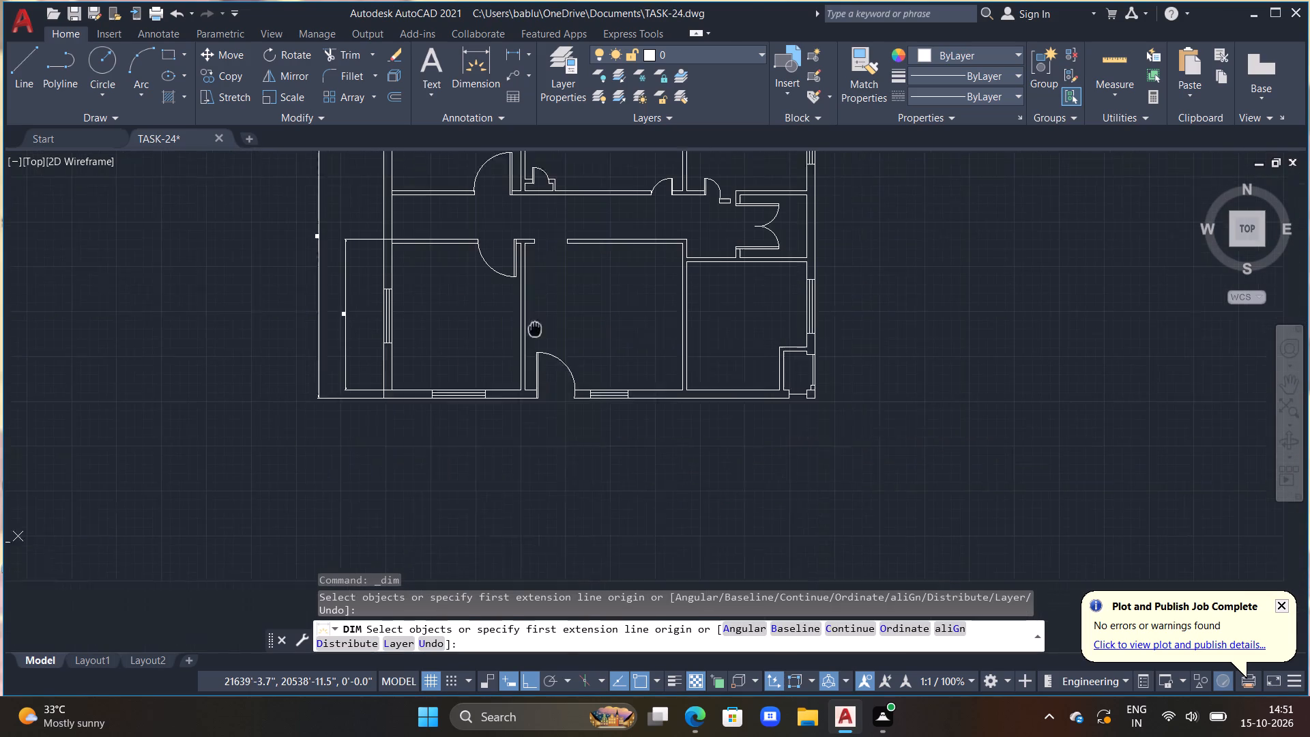
pyautogui.moveTo(532, 320); pyautogui.dragTo(532, 314, button='middle')
pyautogui.scroll(1, 527, 397)
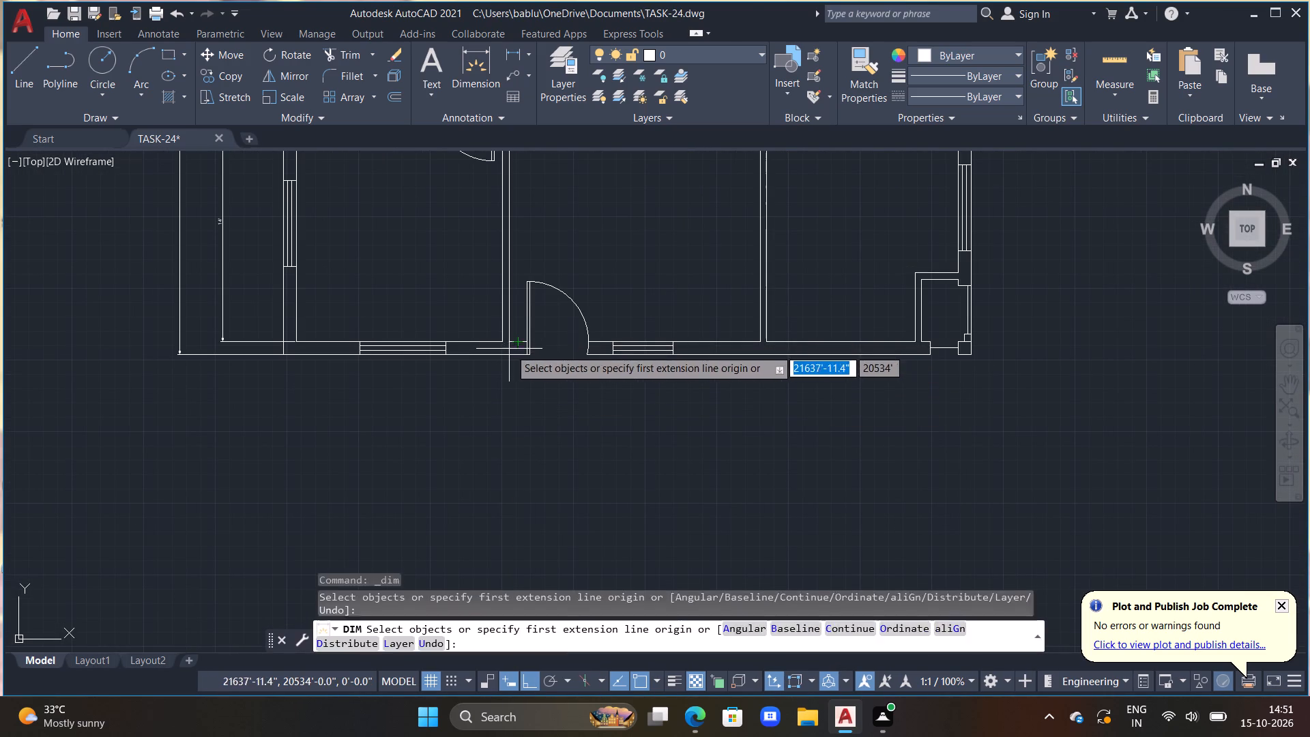
pyautogui.scroll(2, 497, 351)
pyautogui.moveTo(525, 326); pyautogui.dragTo(534, 323)
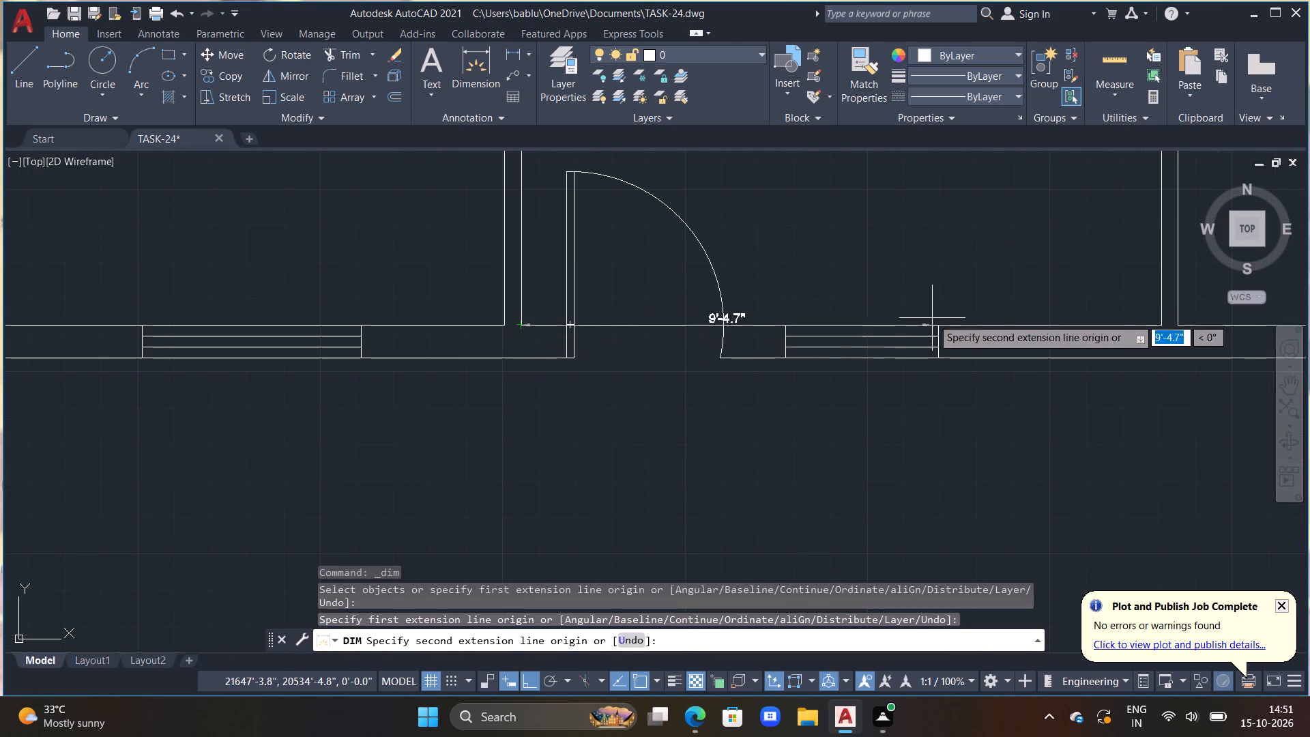
pyautogui.moveTo(935, 318); pyautogui.dragTo(774, 323, button='middle')
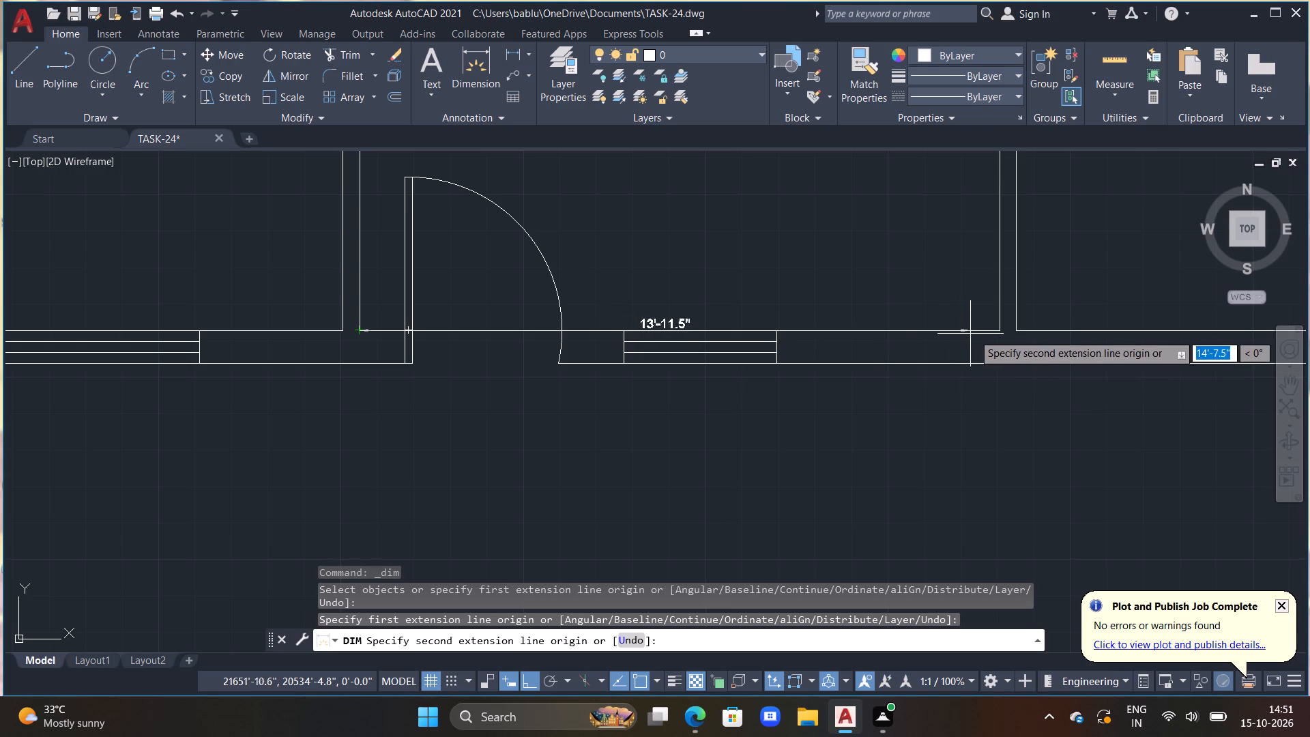
pyautogui.moveTo(1002, 329); pyautogui.dragTo(999, 305)
pyautogui.click(980, 236)
pyautogui.press('Escape')
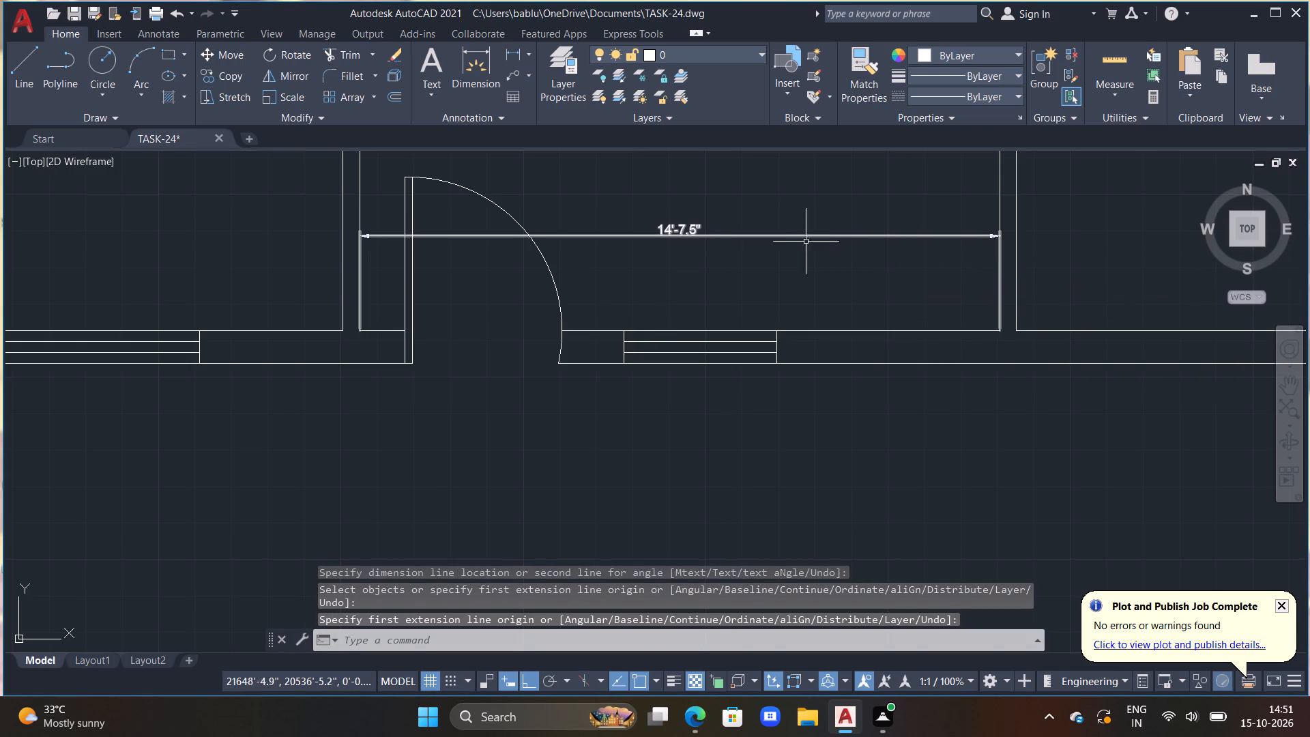
# Replace the text of the lower middle room's width dimension with 13'-0" and finish text editing.
pyautogui.doubleClick(675, 232)
pyautogui.scroll(3, 699, 249)
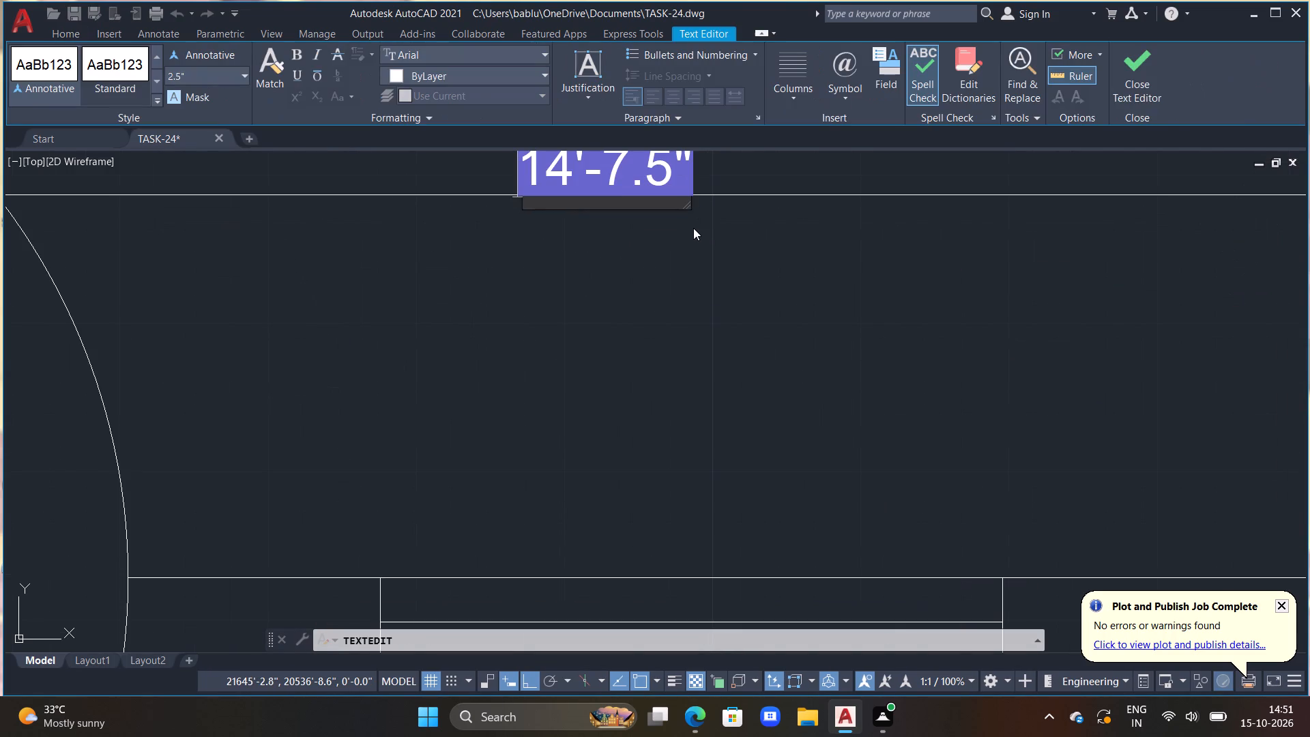
pyautogui.press('Right')
pyautogui.press('Right')
pyautogui.press('Right')
pyautogui.press('Right')
pyautogui.press('Right')
pyautogui.press('Right')
pyautogui.press('Right')
pyautogui.press('Right')
pyautogui.press('Right')
pyautogui.press('Right')
pyautogui.press('Right')
pyautogui.press('BackSpace')
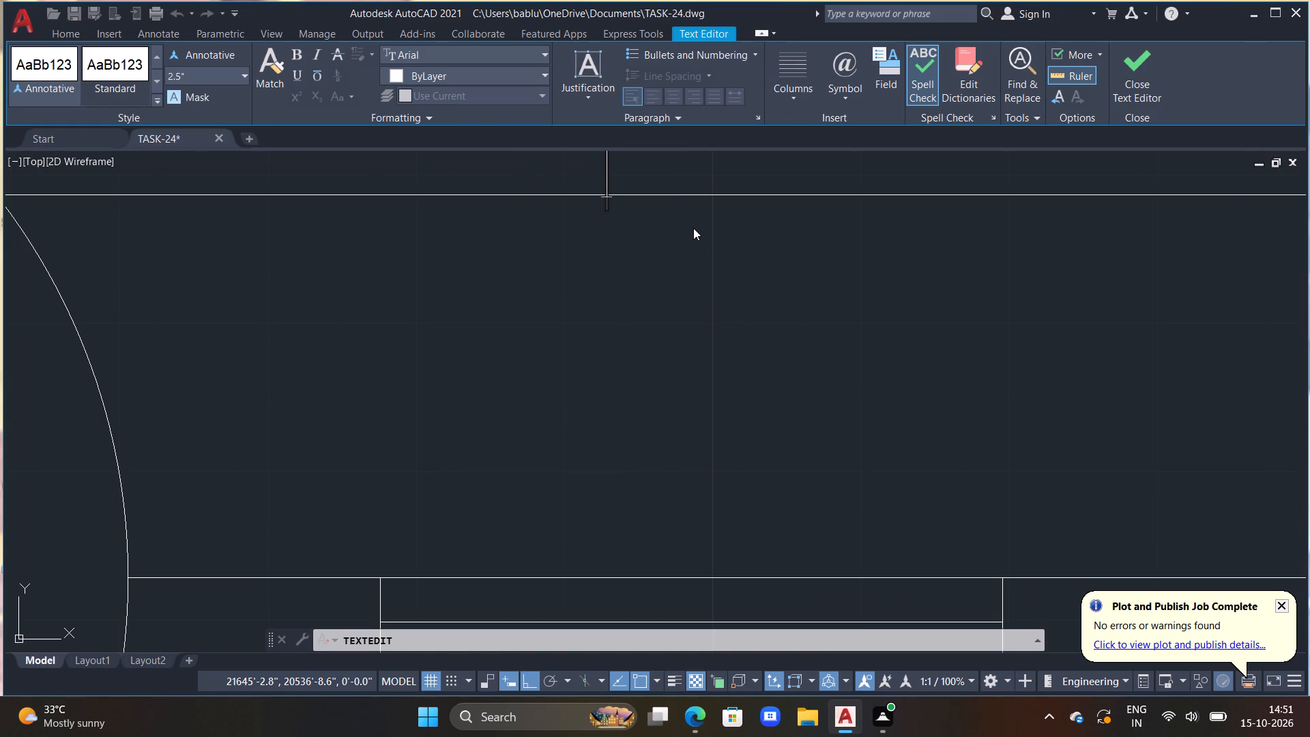
pyautogui.write('13\'-0"')
pyautogui.press('Return')
pyautogui.press('Escape')
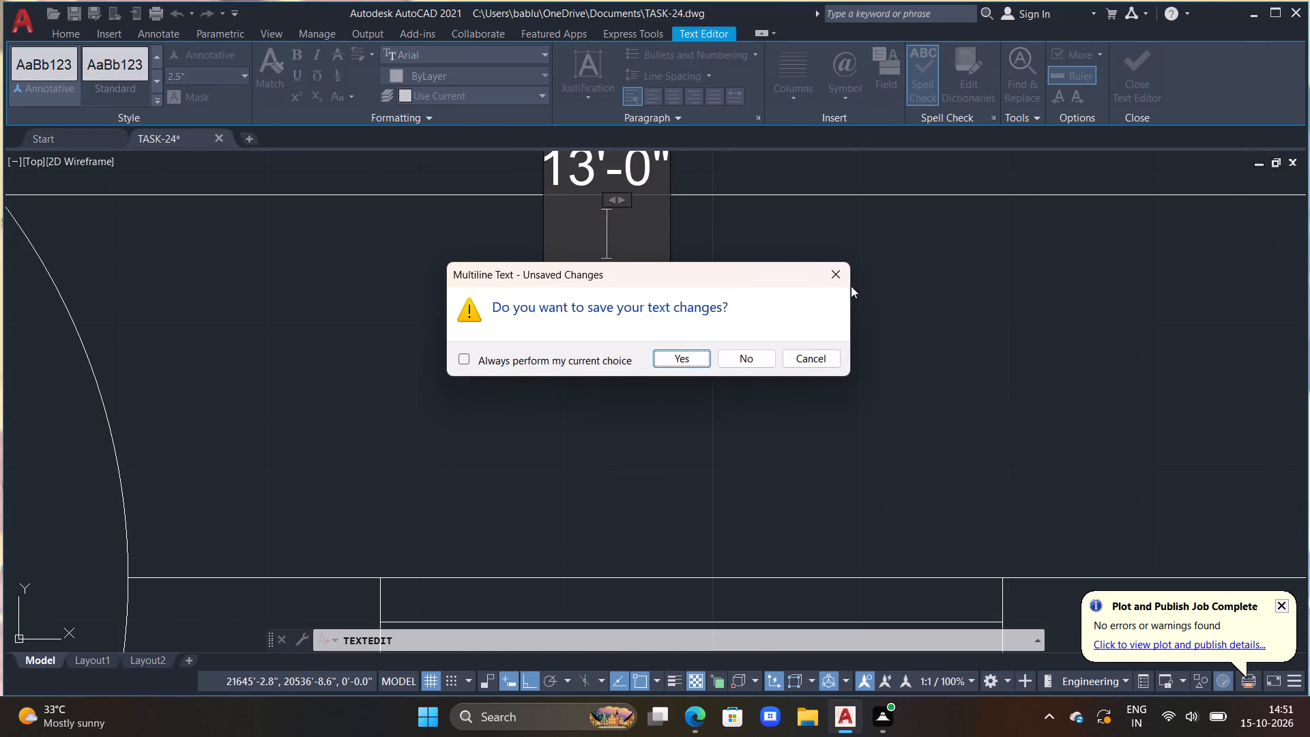
pyautogui.click(839, 269)
pyautogui.click(856, 300)
pyautogui.scroll(-3, 859, 300)
pyautogui.moveTo(858, 304); pyautogui.dragTo(853, 392, button='middle')
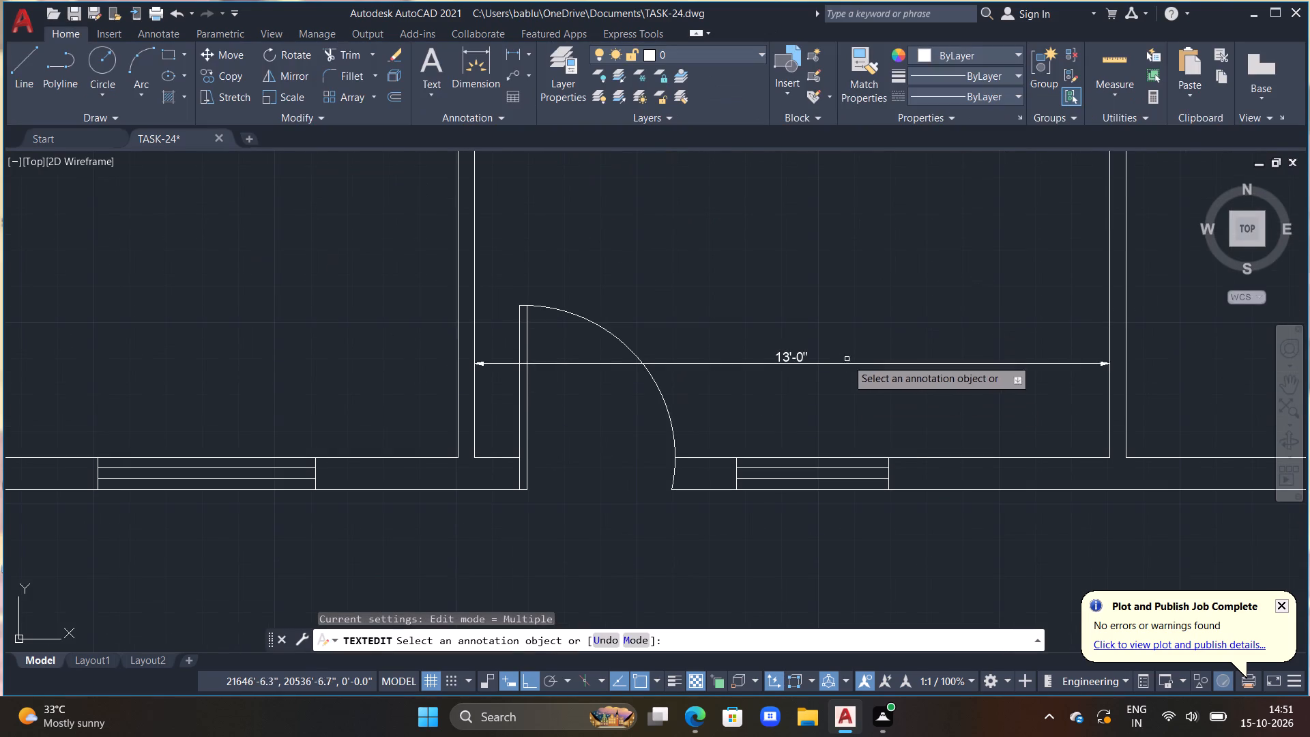
pyautogui.moveTo(818, 344); pyautogui.dragTo(895, 334, button='middle')
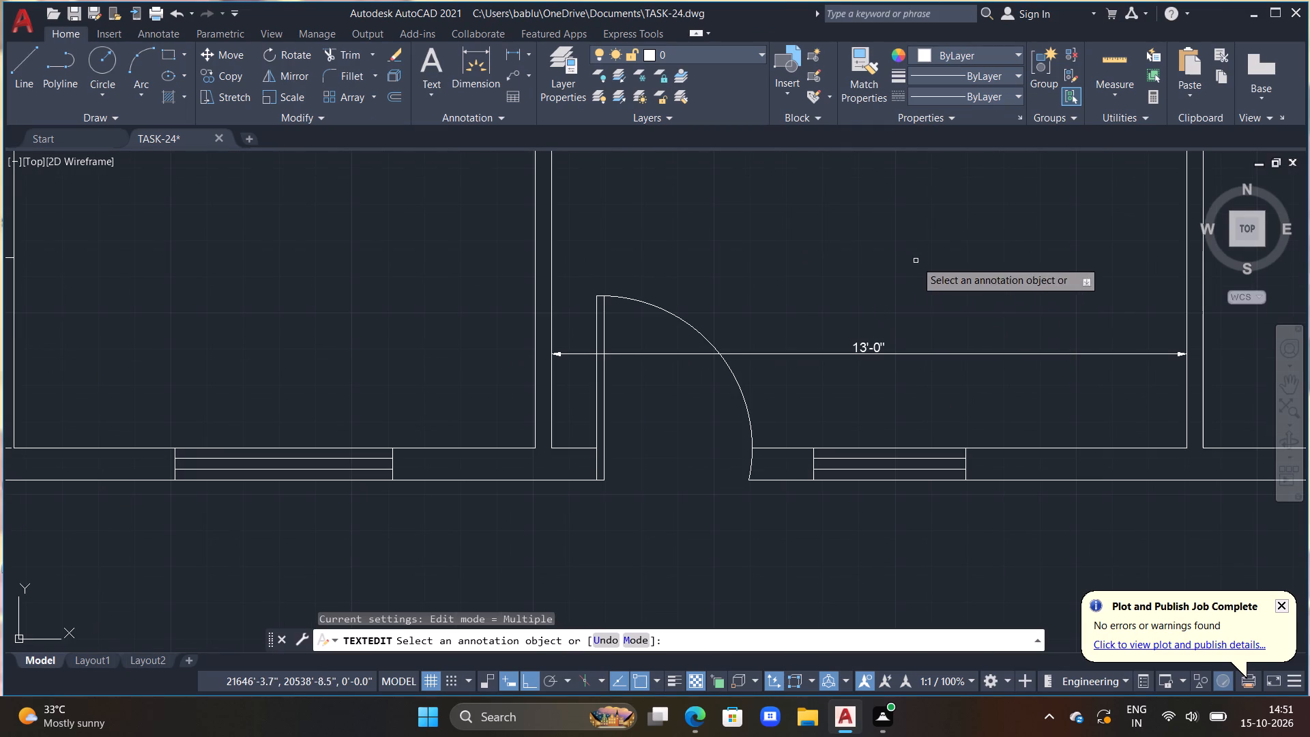
pyautogui.moveTo(867, 298); pyautogui.dragTo(869, 475, button='middle')
pyautogui.scroll(1, 867, 296)
pyautogui.scroll(-2, 738, 313)
pyautogui.moveTo(724, 306); pyautogui.dragTo(728, 465, button='middle')
pyautogui.moveTo(634, 313); pyautogui.dragTo(643, 372, button='middle')
pyautogui.scroll(2, 641, 343)
pyautogui.scroll(-3, 744, 345)
pyautogui.moveTo(592, 410); pyautogui.dragTo(592, 424, button='middle')
pyautogui.scroll(1, 696, 367)
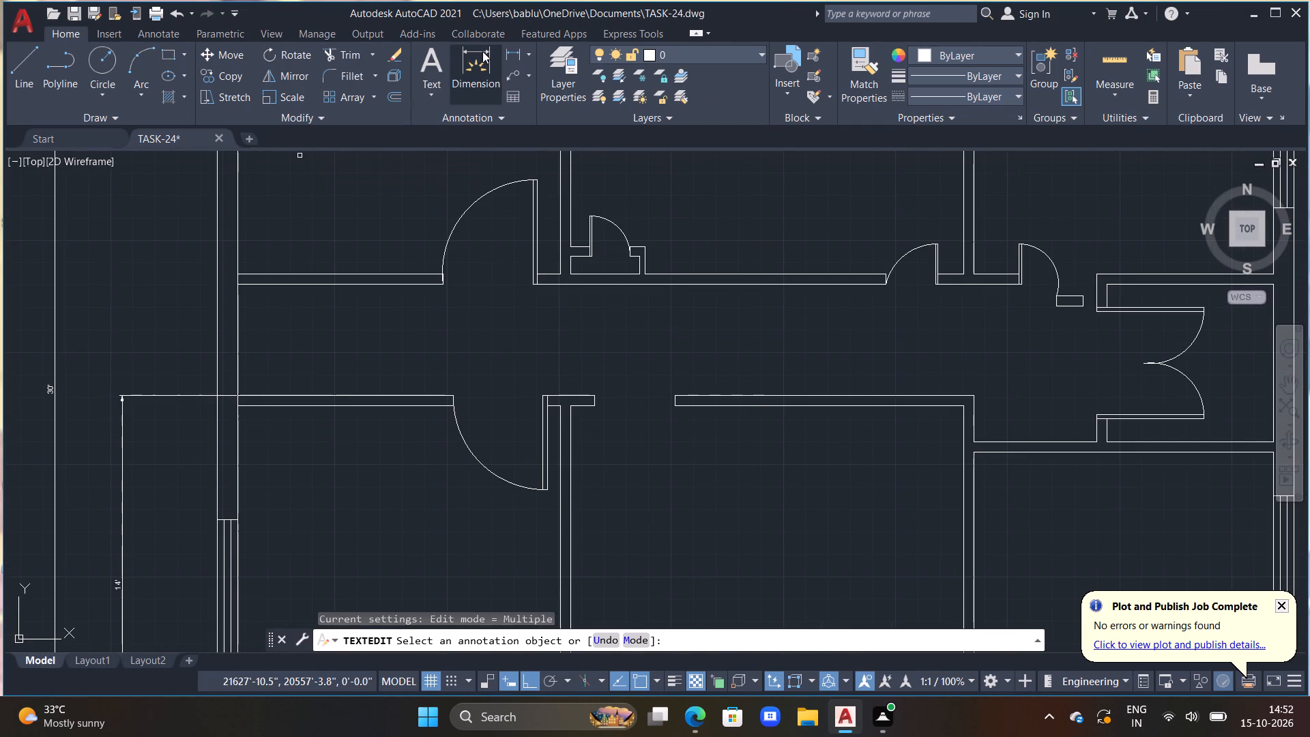
pyautogui.press('Escape')
pyautogui.press('Escape')
# Dimension the opening in the lower middle room's top wall, placing the line within the wall thickness.
pyautogui.click(483, 81)
pyautogui.scroll(2, 609, 422)
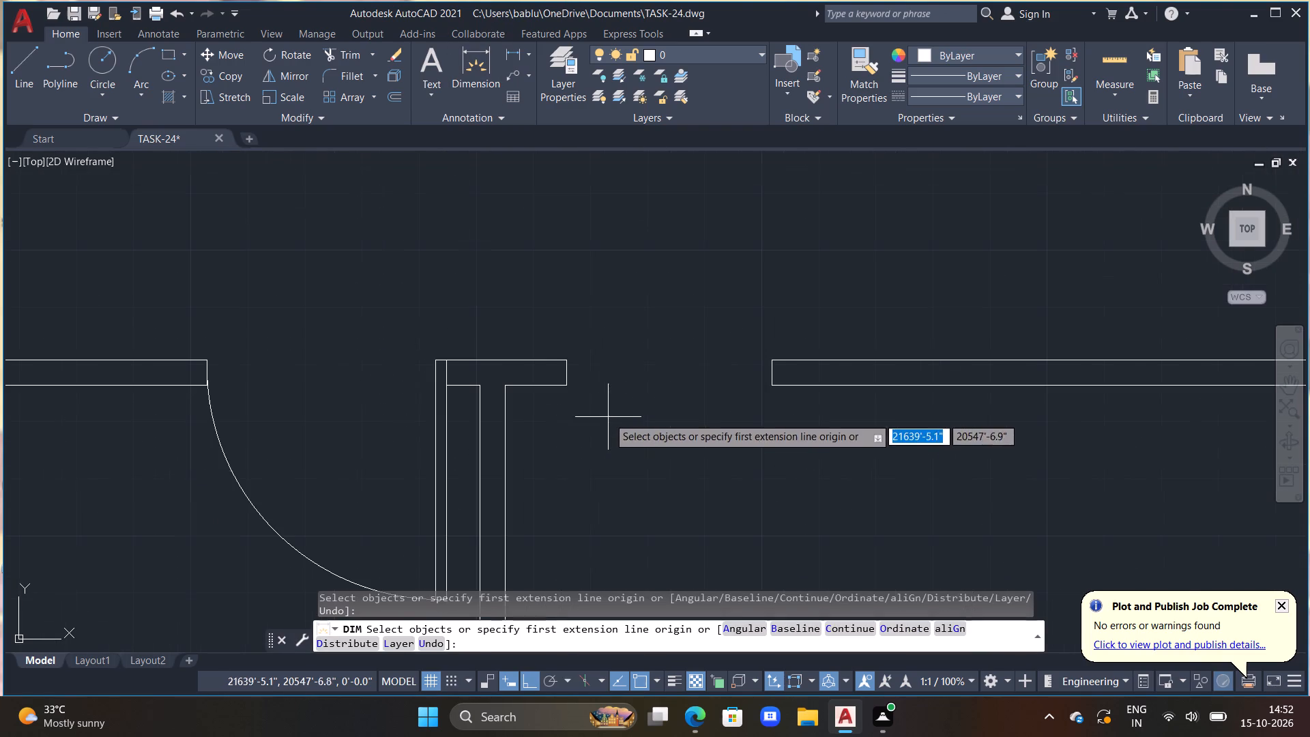
pyautogui.click(566, 384)
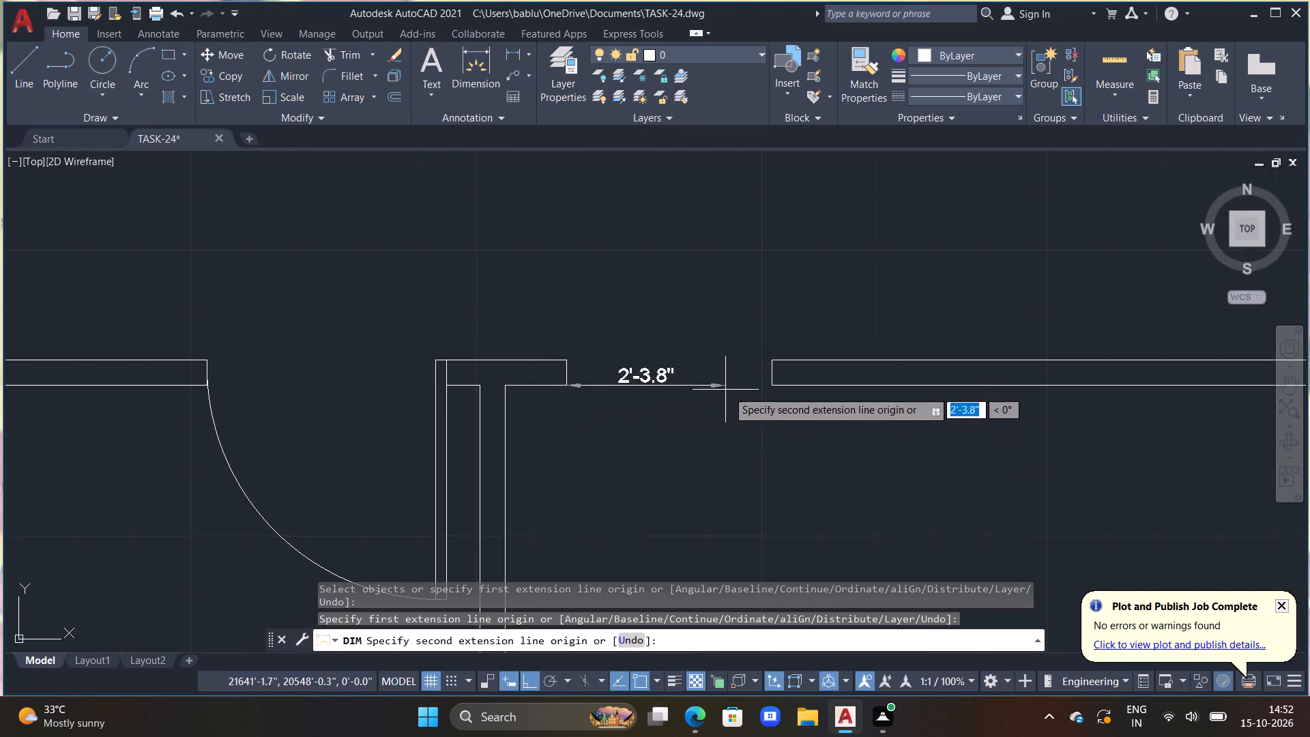
pyautogui.click(772, 384)
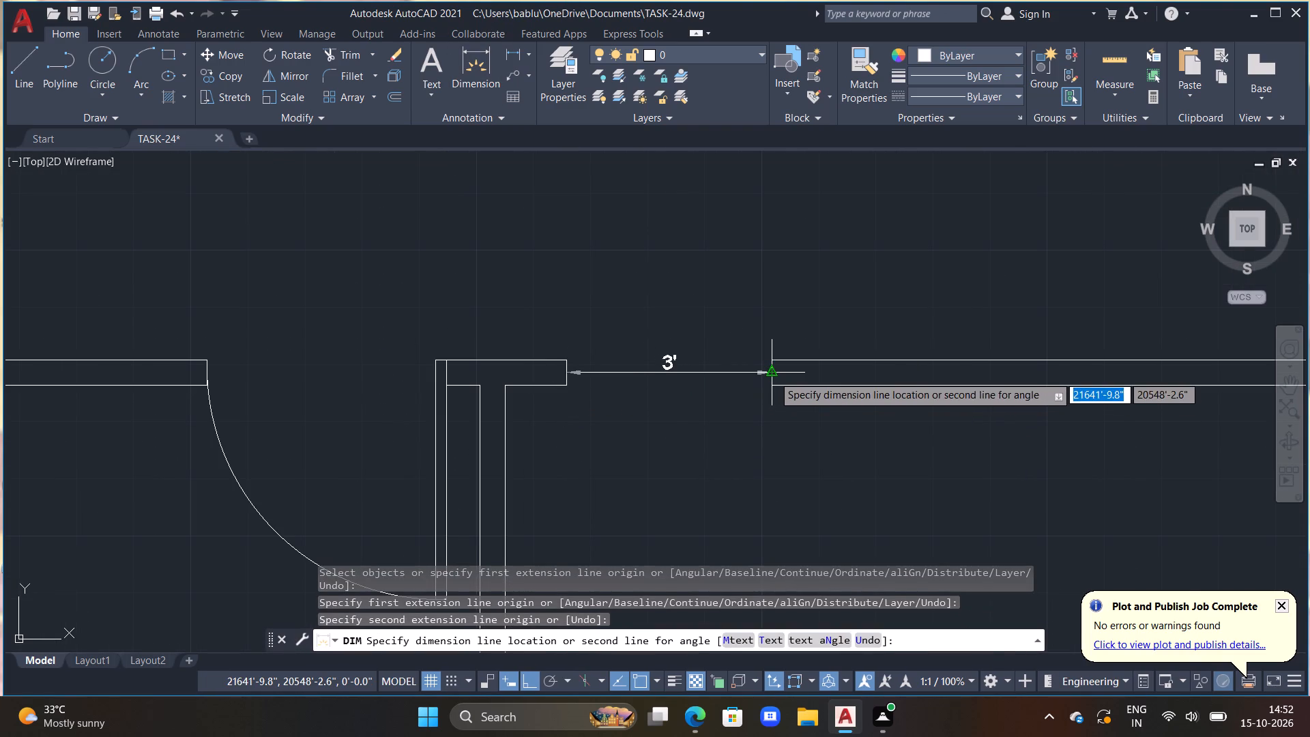
pyautogui.click(773, 375)
pyautogui.scroll(-1, 723, 415)
pyautogui.moveTo(722, 416); pyautogui.dragTo(718, 345, button='middle')
pyautogui.moveTo(721, 448); pyautogui.dragTo(714, 363, button='middle')
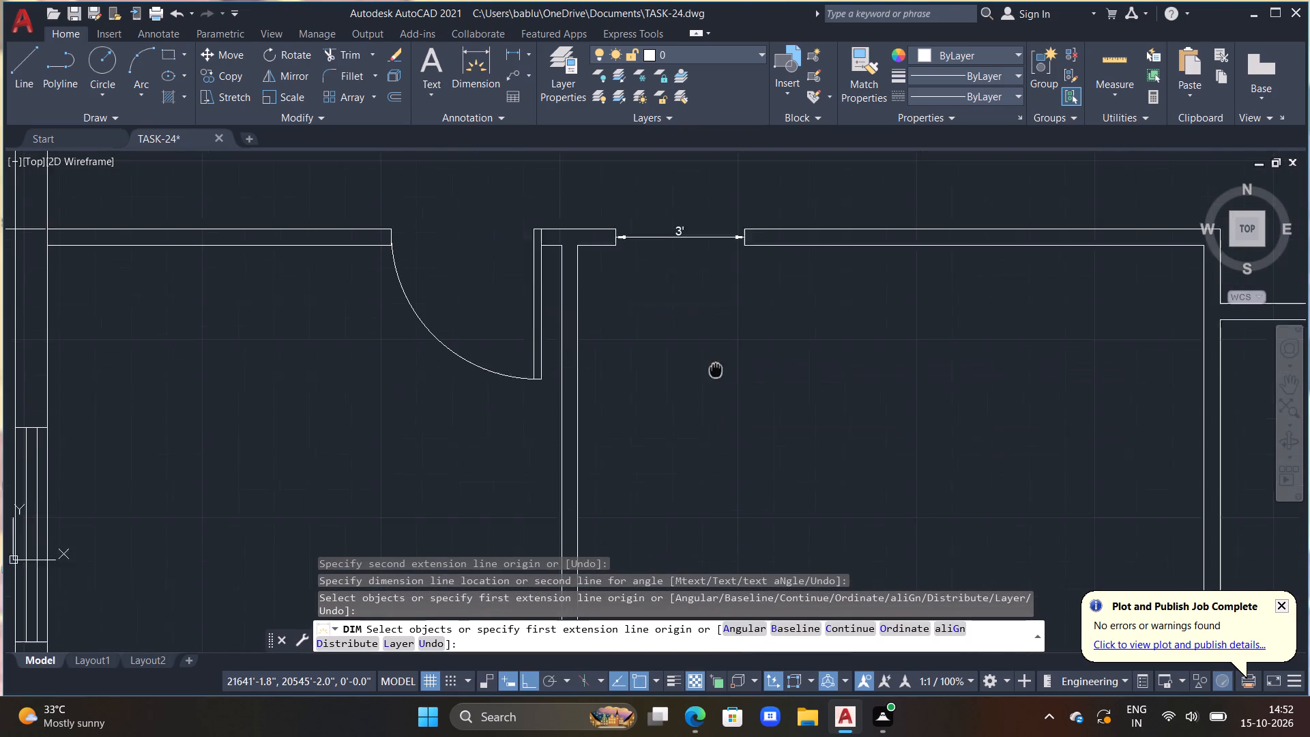
pyautogui.moveTo(714, 363); pyautogui.dragTo(713, 349, button='middle')
pyautogui.press('Escape')
pyautogui.press('Escape')
pyautogui.press('Escape')
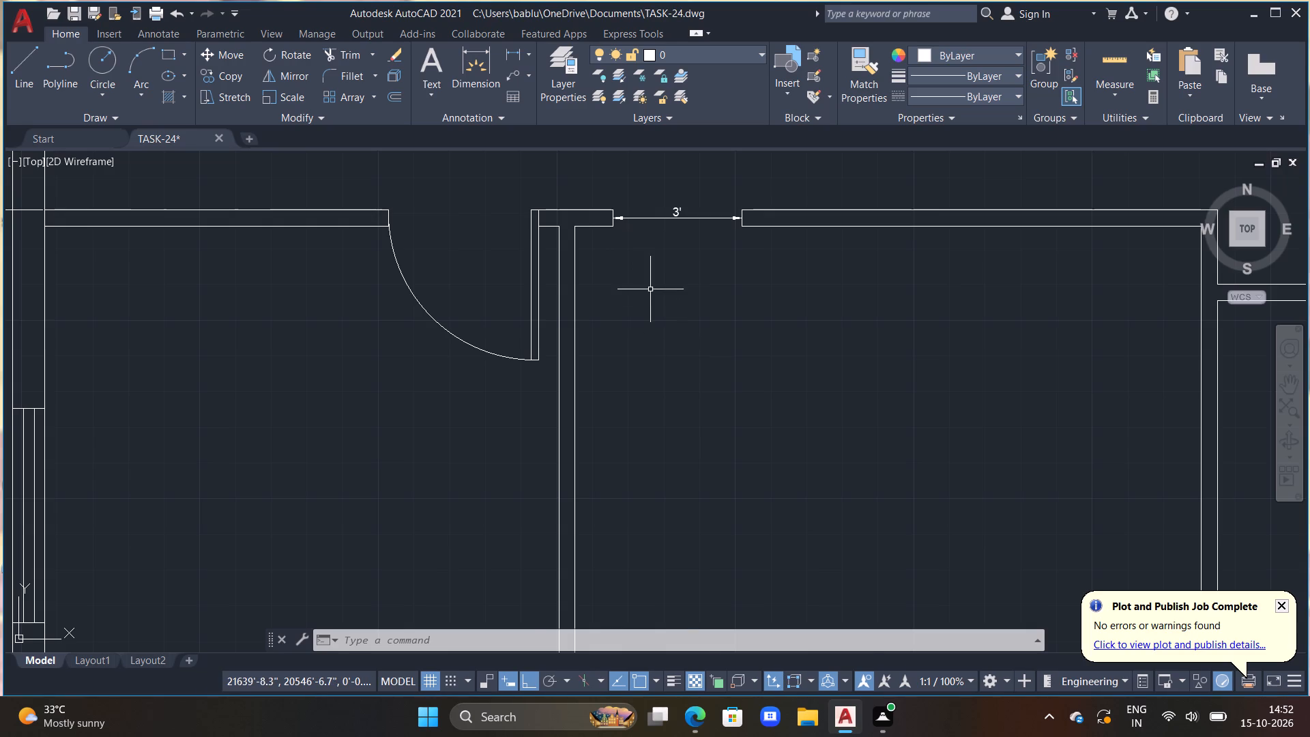
# Dimension the lower middle room's interior height from its upper-right to lower-right inner corner, placing the line just inside the right wall.
pyautogui.moveTo(650, 289); pyautogui.dragTo(624, 224, button='middle')
pyautogui.moveTo(654, 300); pyautogui.dragTo(654, 231, button='middle')
pyautogui.scroll(-1, 738, 227)
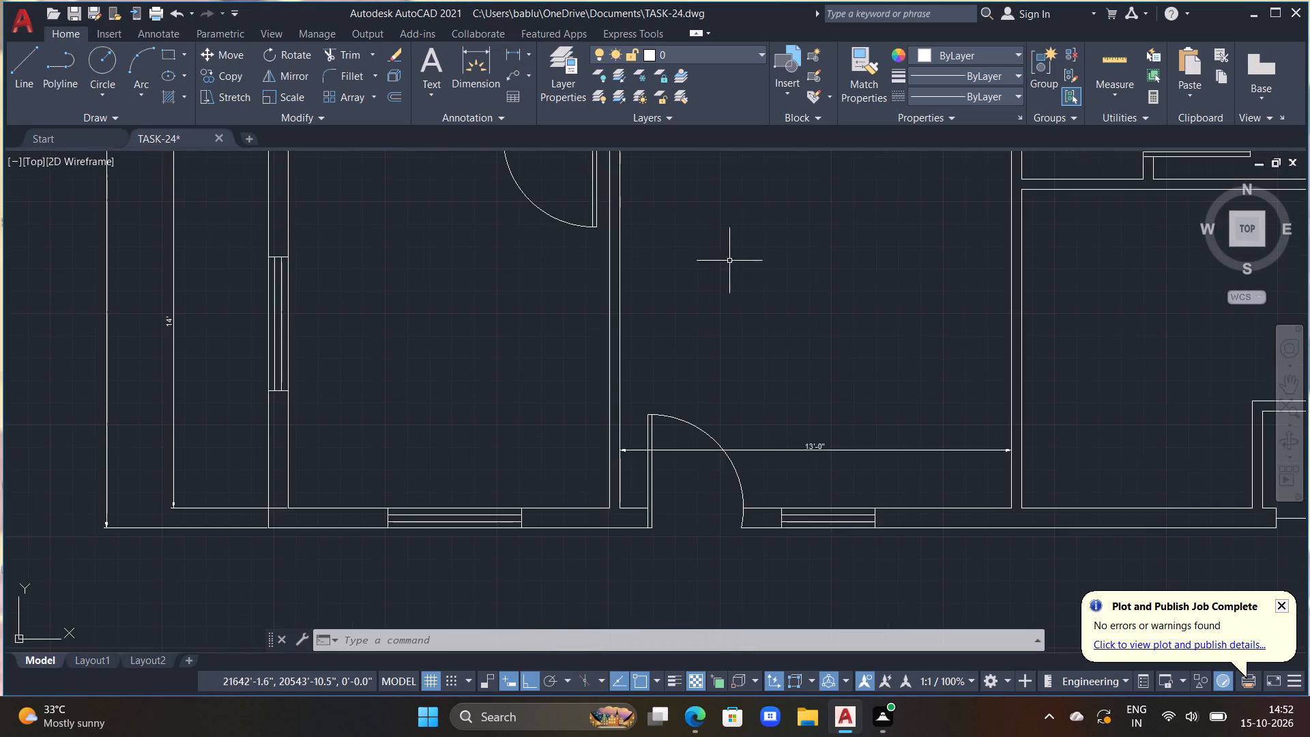
pyautogui.moveTo(725, 271); pyautogui.dragTo(759, 242, button='middle')
pyautogui.moveTo(725, 291); pyautogui.dragTo(744, 427, button='middle')
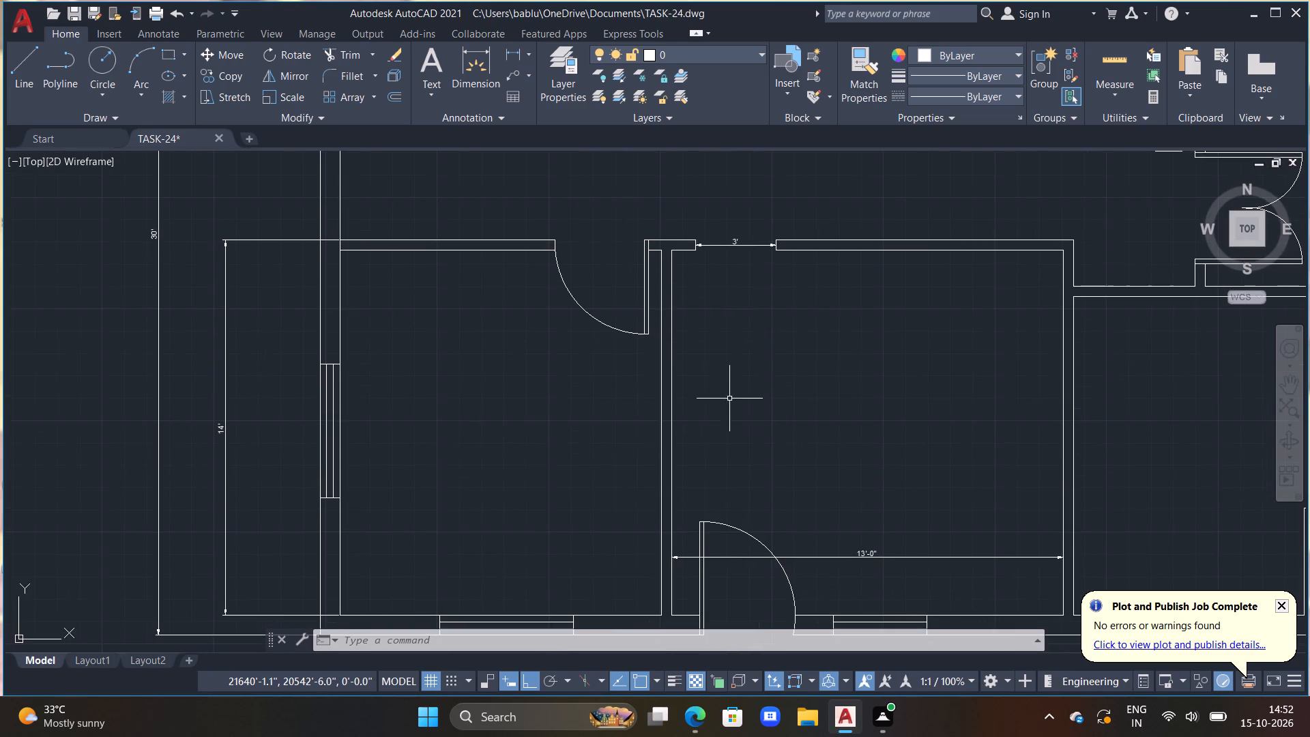
pyautogui.moveTo(729, 388); pyautogui.dragTo(701, 338, button='middle')
pyautogui.moveTo(776, 366); pyautogui.dragTo(741, 353, button='middle')
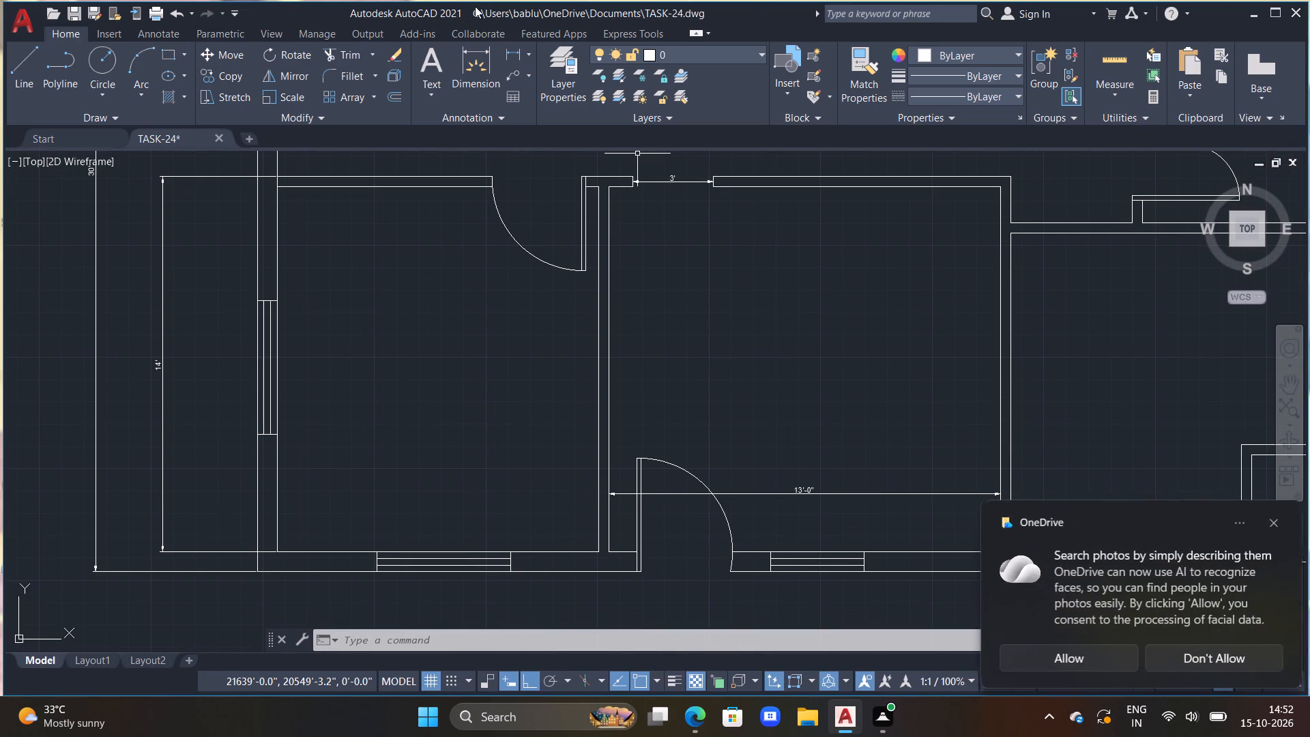
pyautogui.click(477, 57)
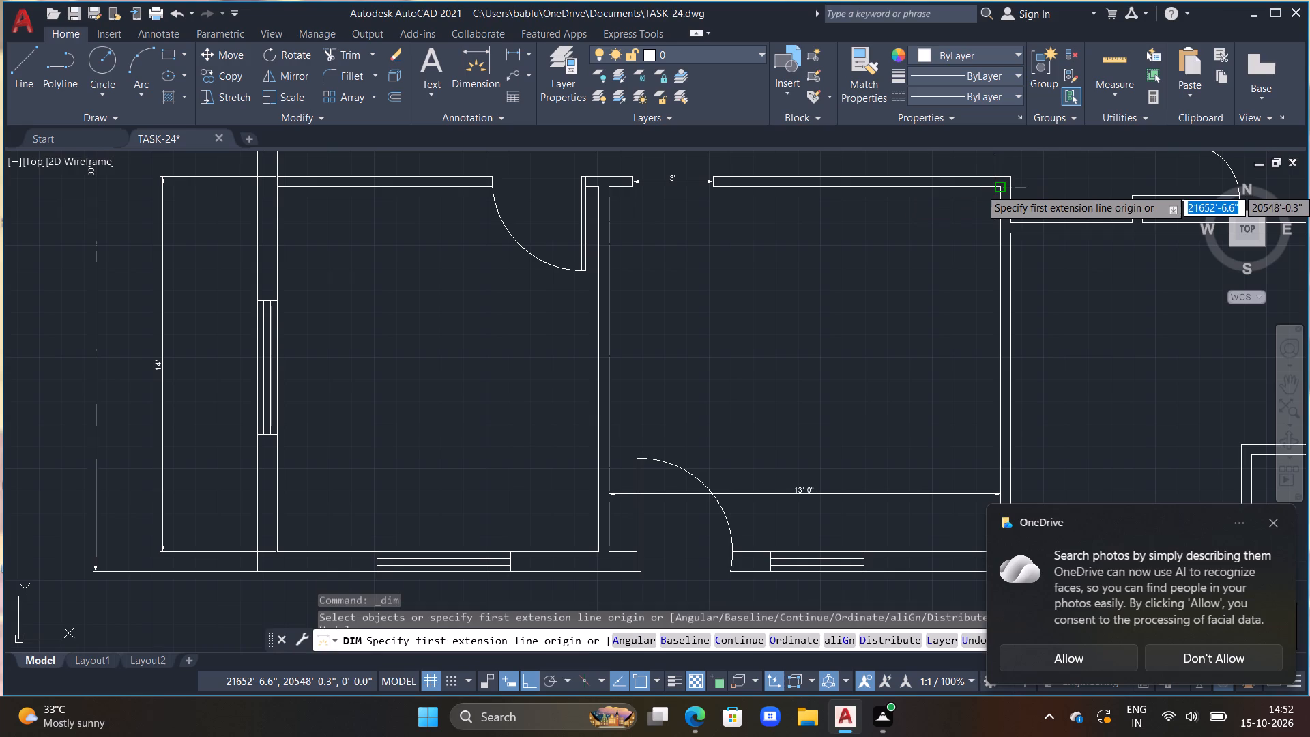
pyautogui.click(1001, 188)
pyautogui.scroll(-1, 988, 467)
pyautogui.moveTo(976, 458); pyautogui.dragTo(842, 330, button='middle')
pyautogui.scroll(2, 871, 399)
pyautogui.moveTo(846, 379); pyautogui.dragTo(839, 378)
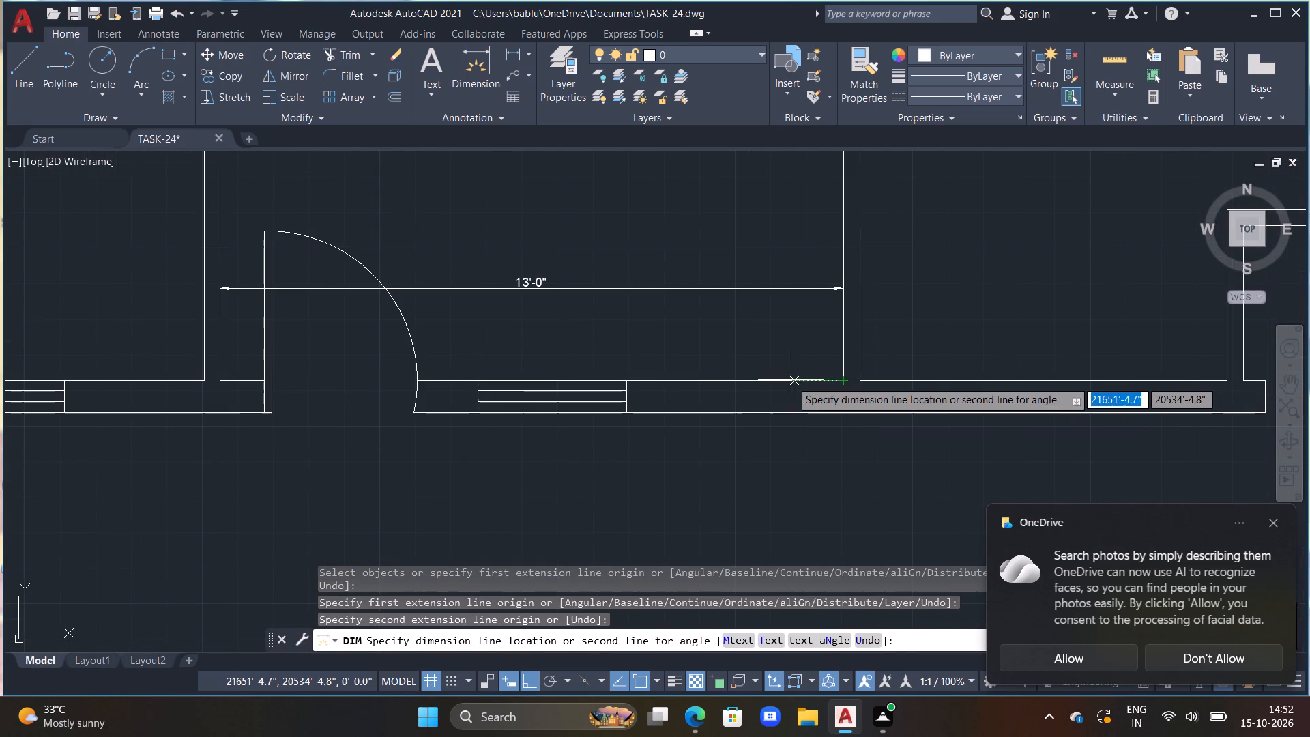
pyautogui.click(786, 378)
pyautogui.scroll(-2, 822, 379)
pyautogui.scroll(2, 803, 360)
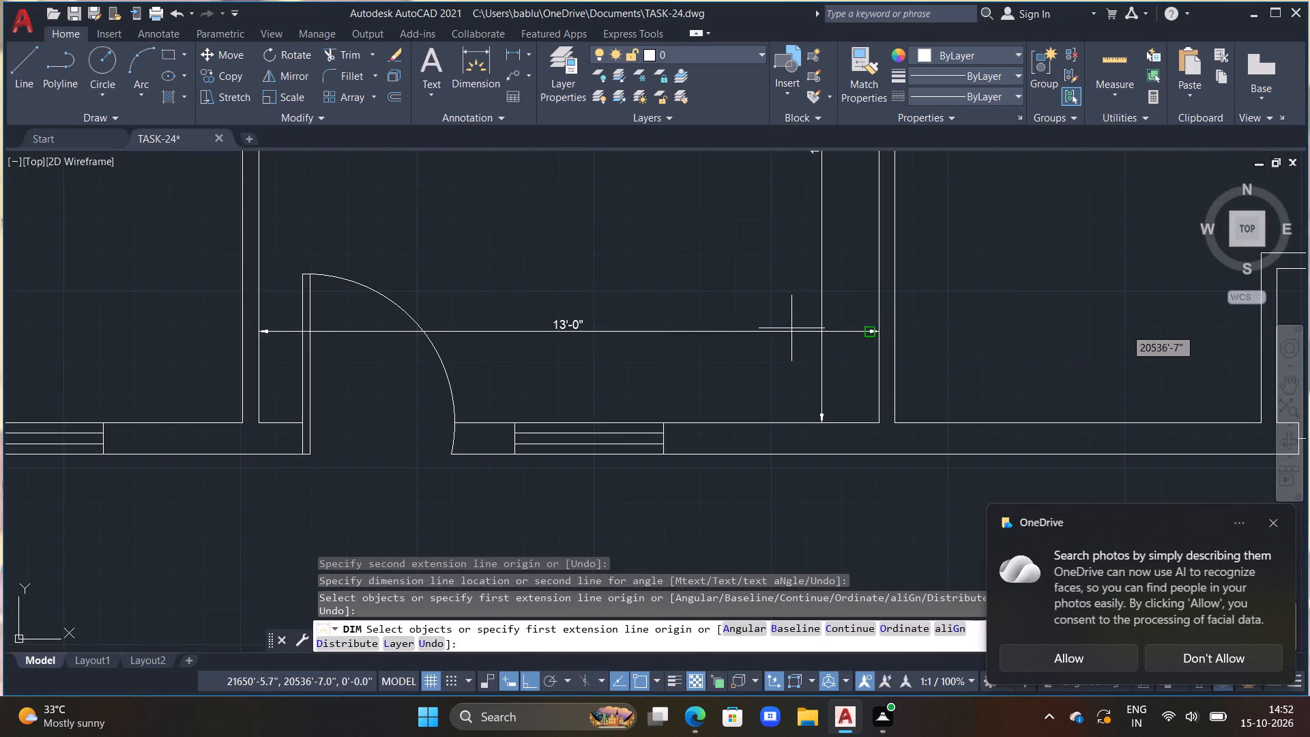
pyautogui.scroll(1, 792, 323)
pyautogui.moveTo(801, 319); pyautogui.dragTo(824, 480, button='middle')
pyautogui.scroll(1, 843, 346)
pyautogui.press('Escape')
# Replace the text of the lower middle room's height dimension with 14'-0" and finish text editing.
pyautogui.scroll(-2, 882, 308)
pyautogui.moveTo(881, 327); pyautogui.dragTo(888, 416, button='middle')
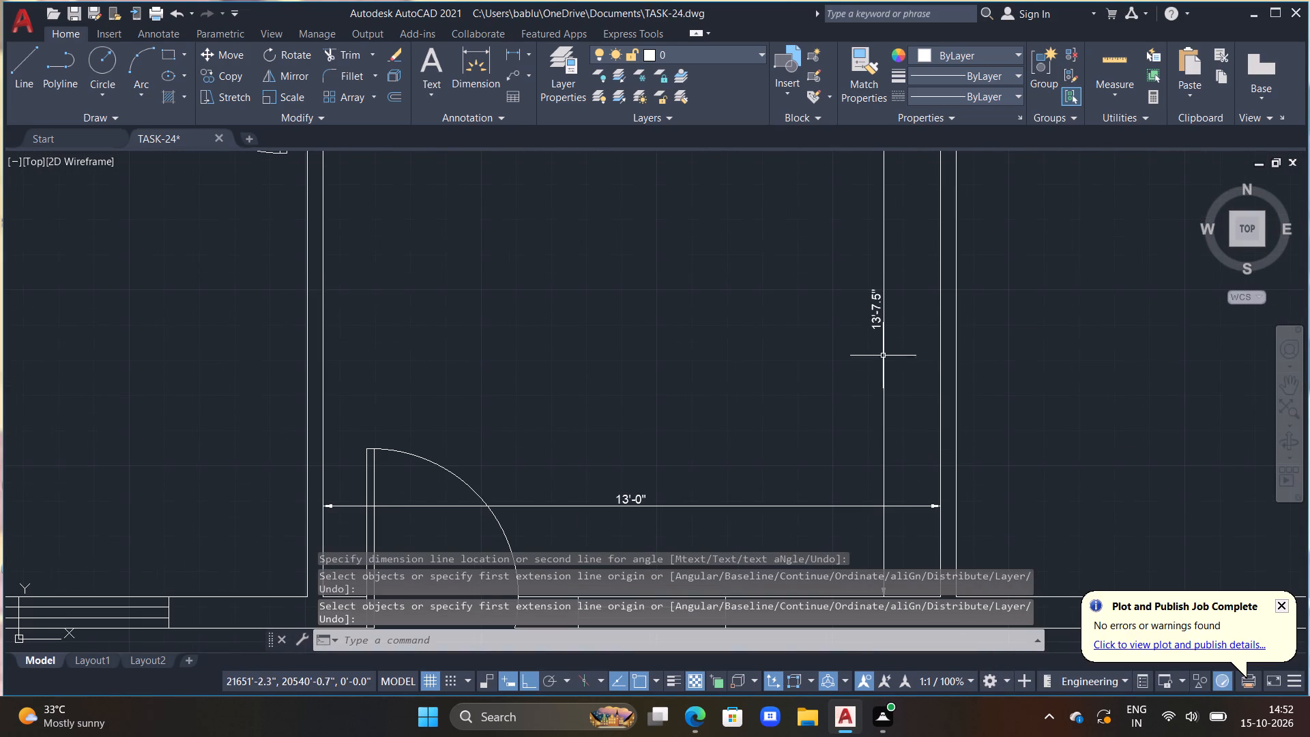
pyautogui.doubleClick(879, 318)
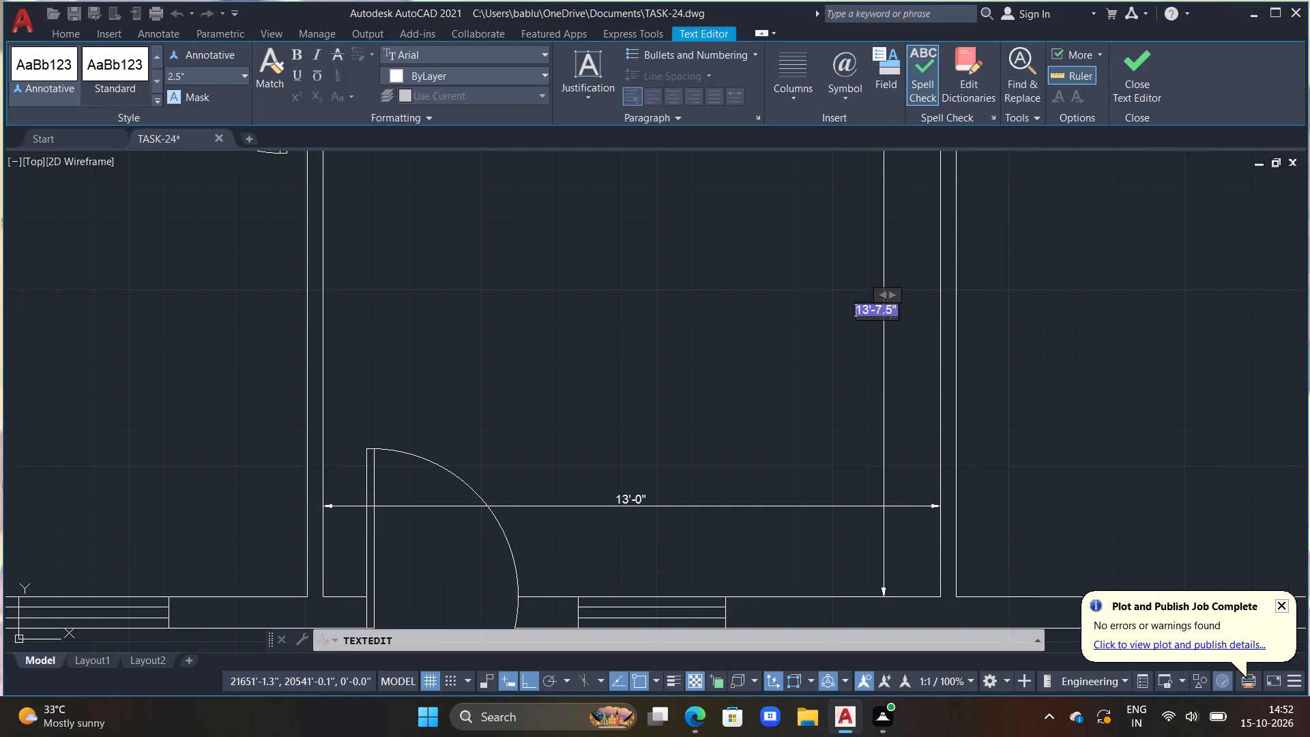
pyautogui.press('Right')
pyautogui.press('BackSpace')
pyautogui.write('14\'-0"')
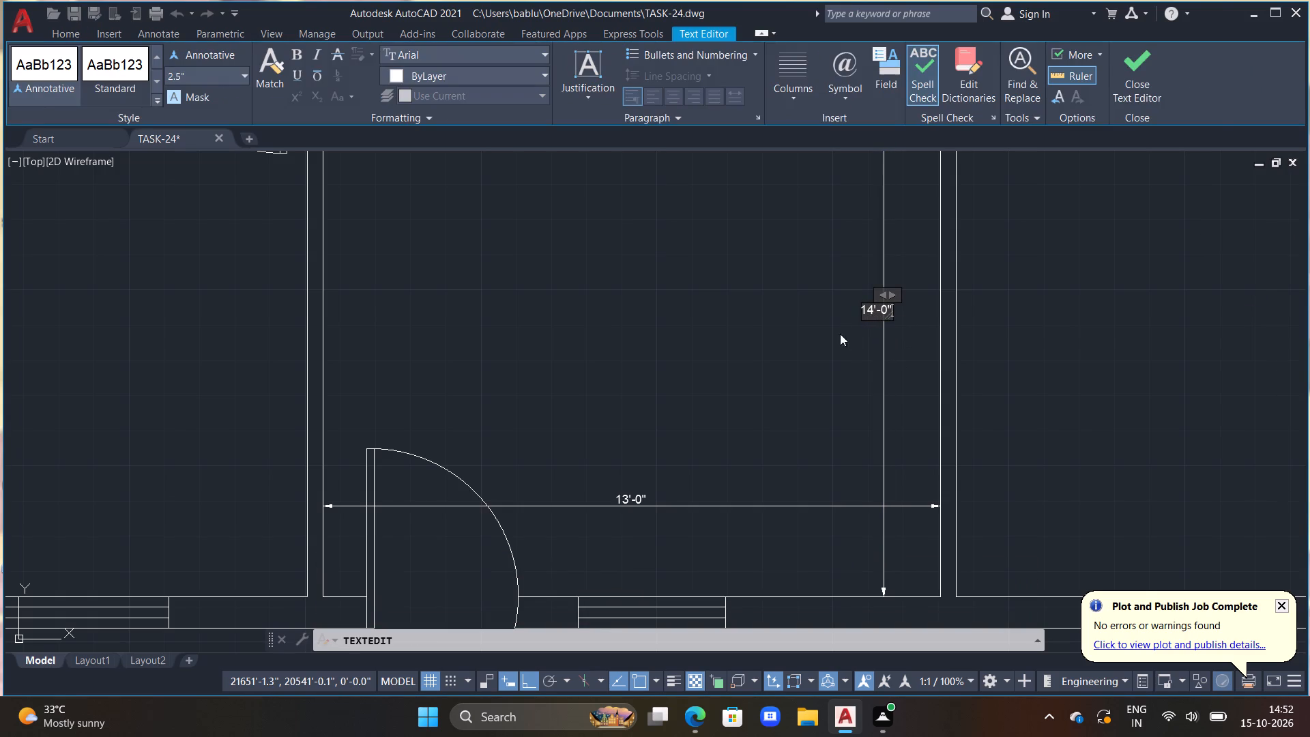
pyautogui.click(840, 334)
pyautogui.scroll(-2, 840, 334)
pyautogui.moveTo(778, 338); pyautogui.dragTo(839, 332, button='middle')
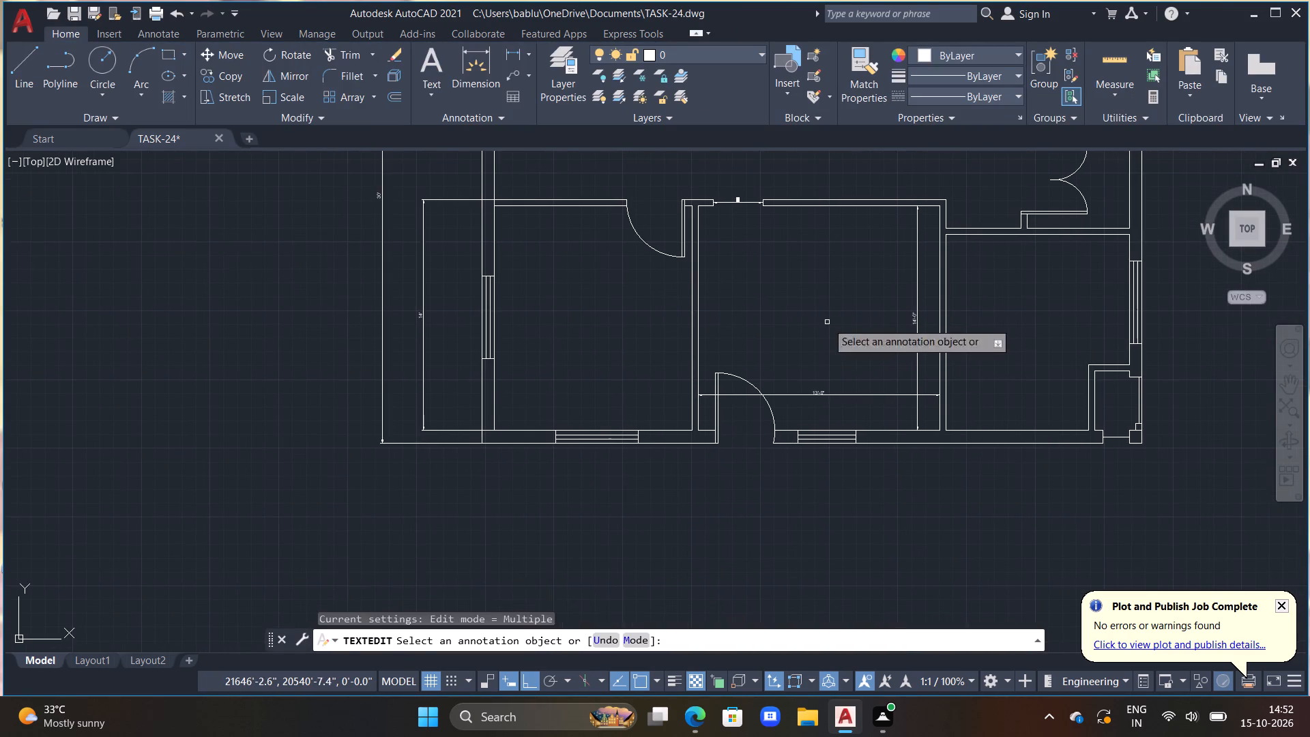
pyautogui.press('Escape')
pyautogui.press('Escape')
pyautogui.press('Escape')
pyautogui.press('Escape')
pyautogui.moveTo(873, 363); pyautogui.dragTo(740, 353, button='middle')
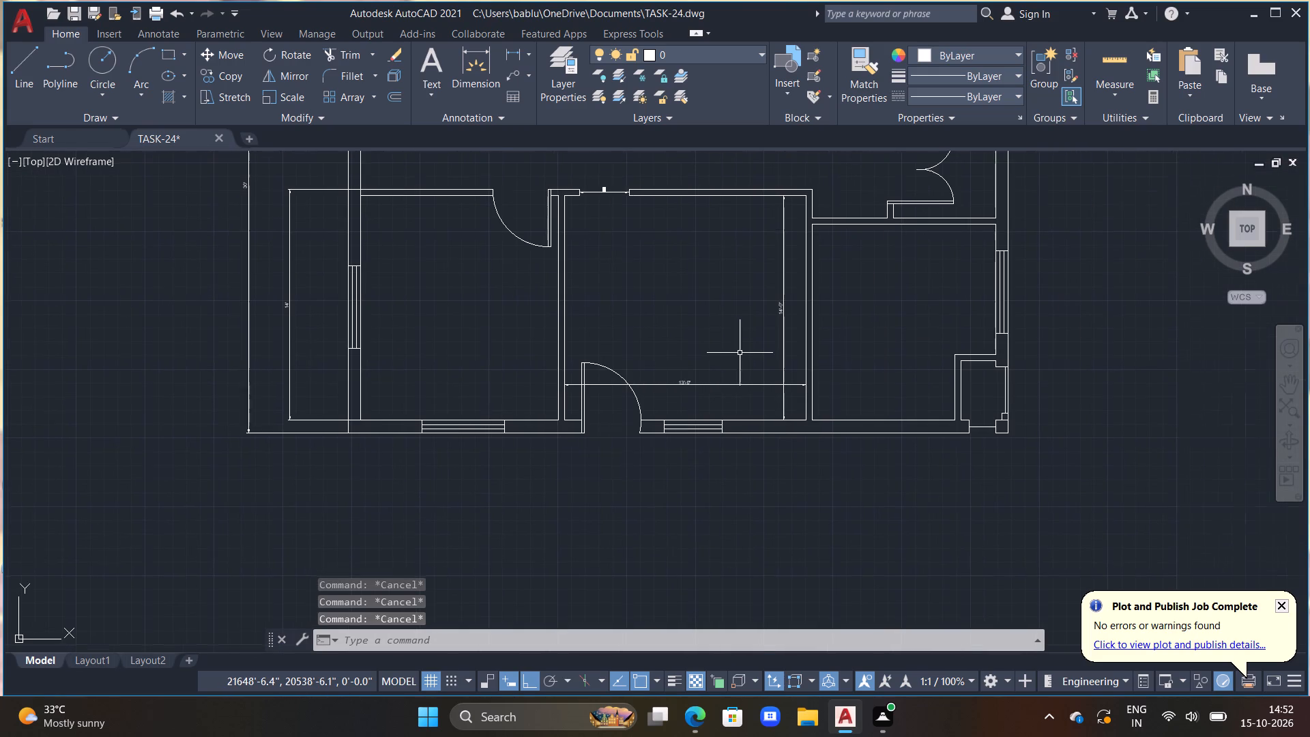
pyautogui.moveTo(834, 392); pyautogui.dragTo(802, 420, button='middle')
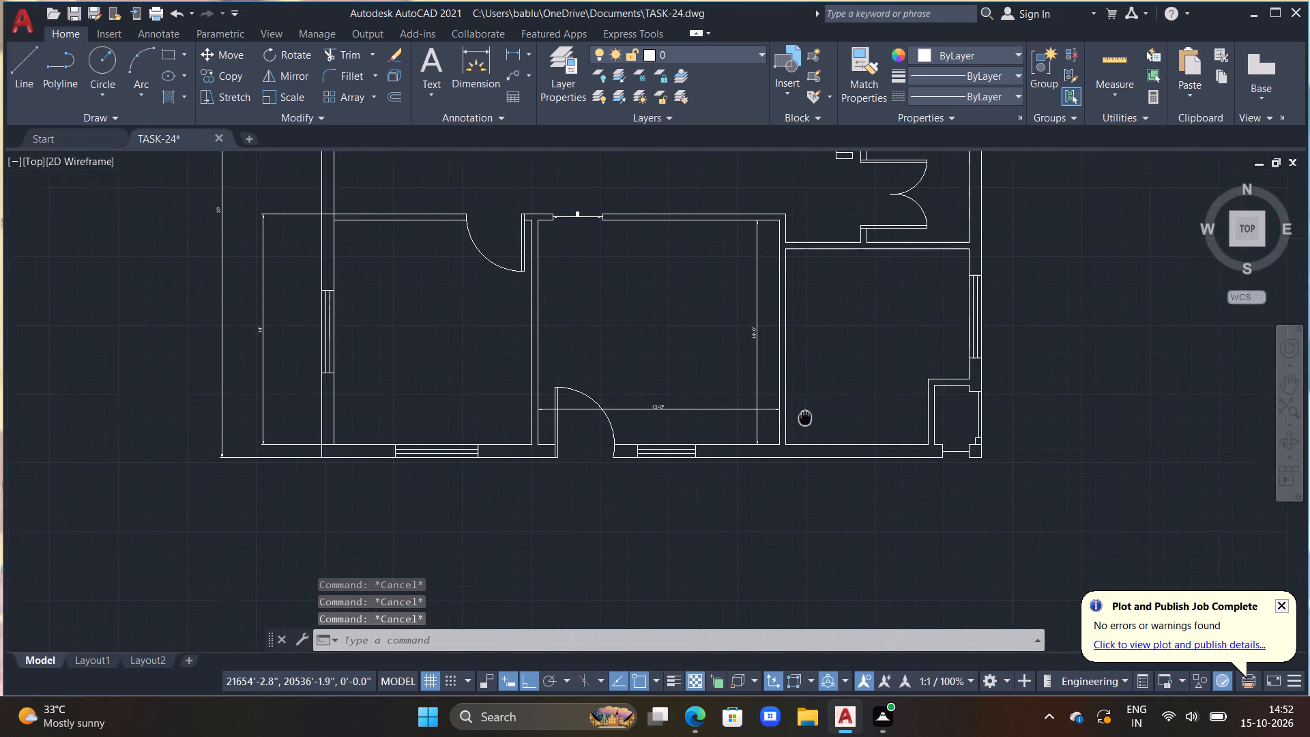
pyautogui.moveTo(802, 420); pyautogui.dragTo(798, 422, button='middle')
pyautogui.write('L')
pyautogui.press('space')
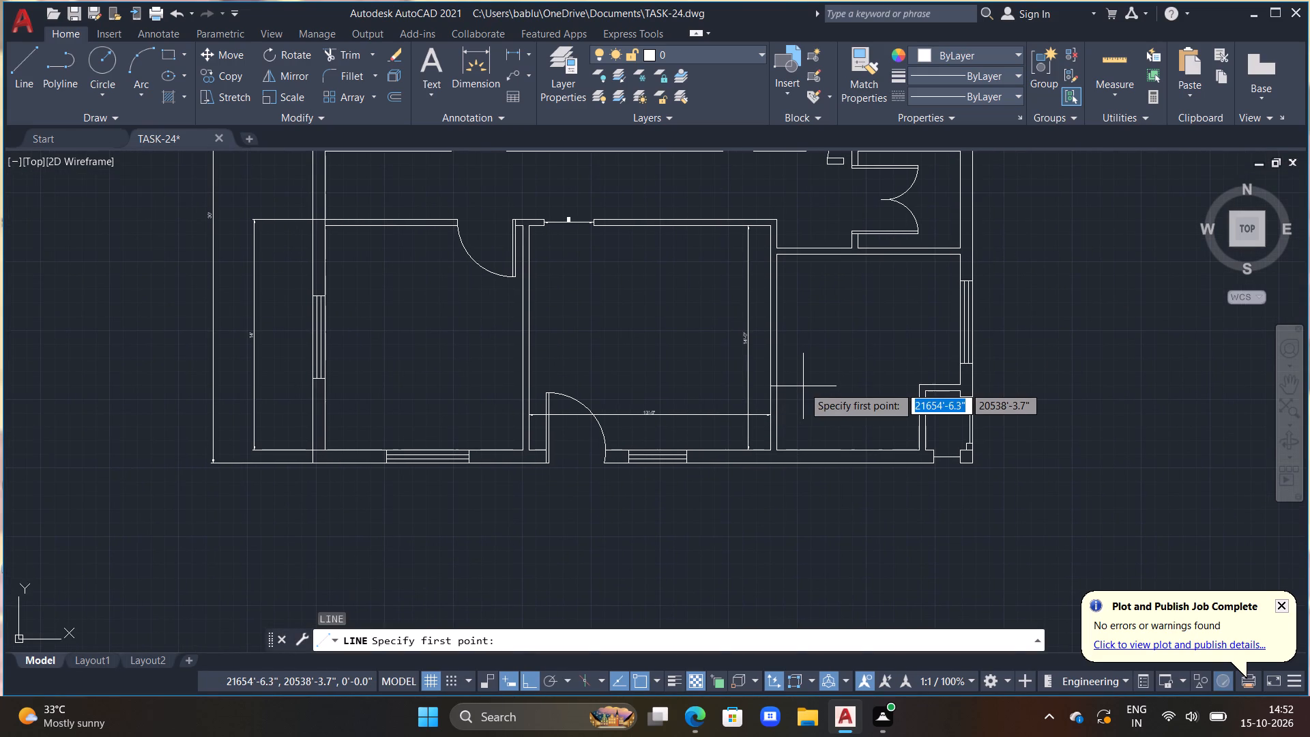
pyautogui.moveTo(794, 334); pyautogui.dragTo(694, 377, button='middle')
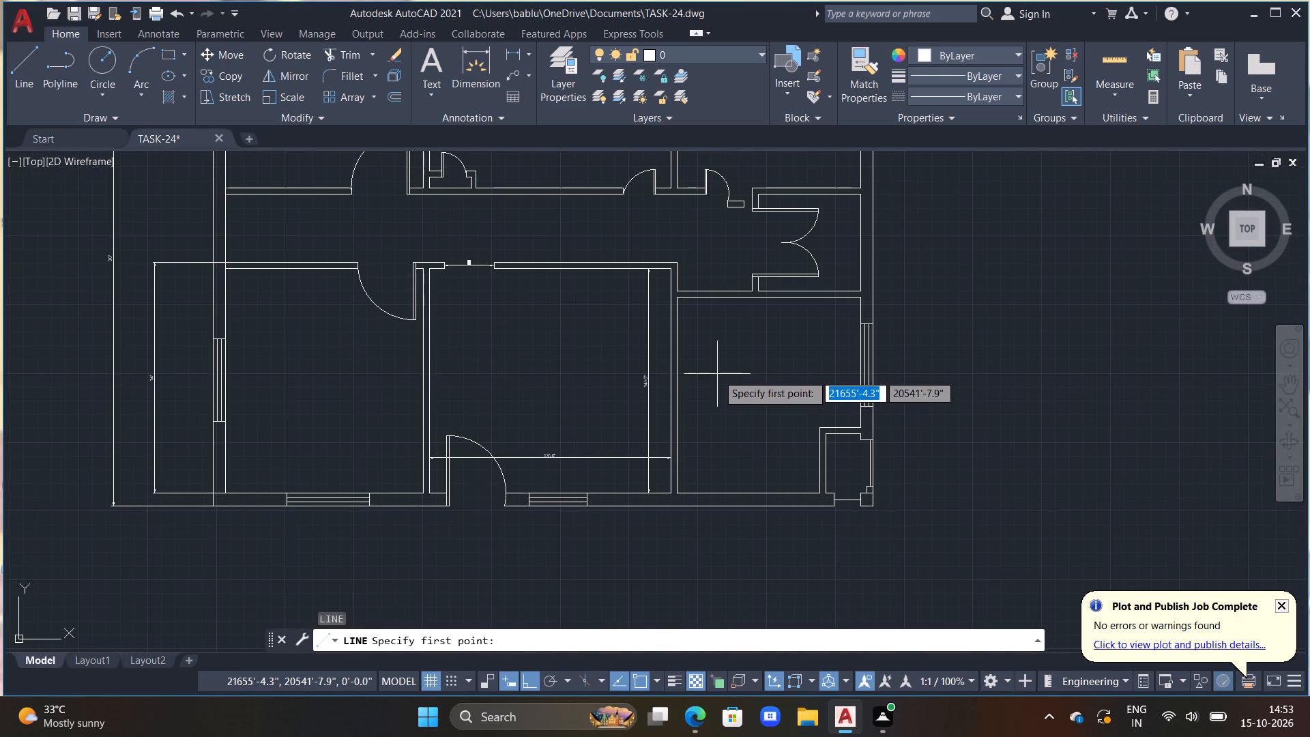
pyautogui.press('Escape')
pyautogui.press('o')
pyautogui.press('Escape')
# Offset the lower-right room's top and right inner wall lines 2' into the room.
pyautogui.write("OFF 2'")
pyautogui.press('Return')
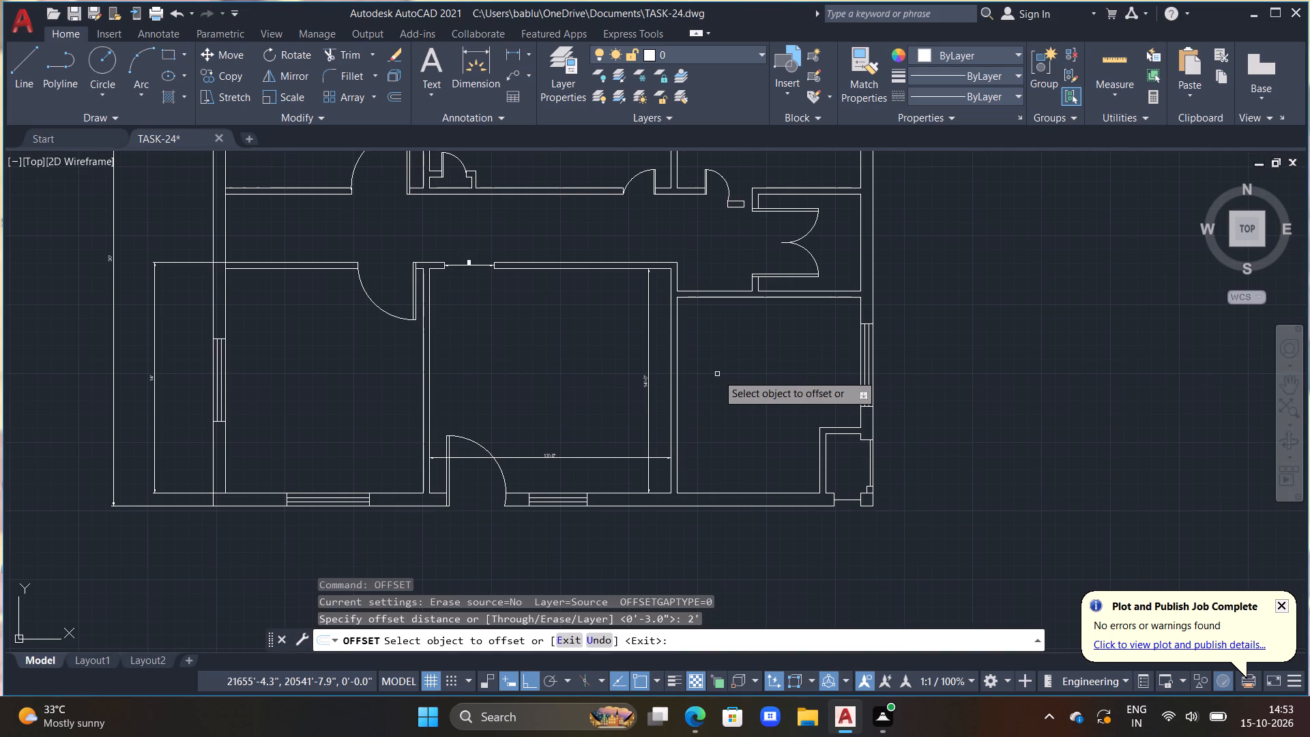
pyautogui.click(781, 300)
pyautogui.click(775, 386)
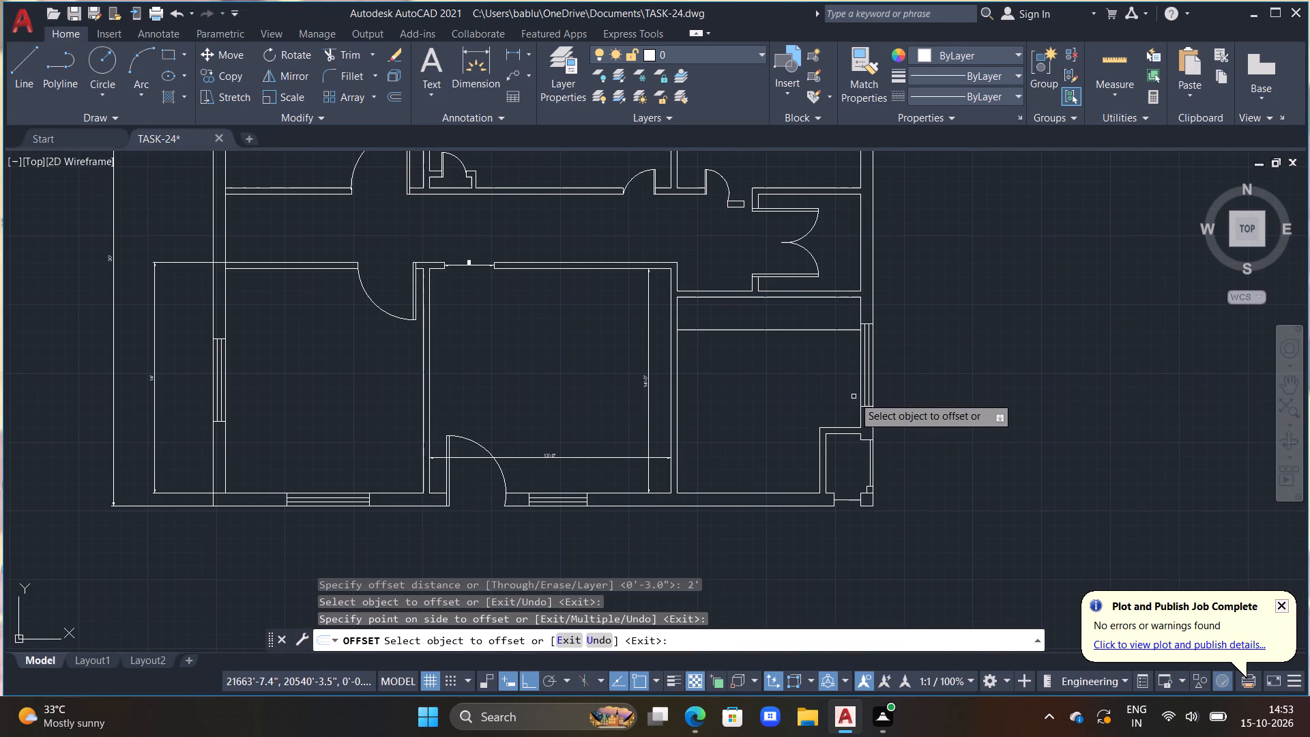
pyautogui.click(858, 419)
pyautogui.click(826, 429)
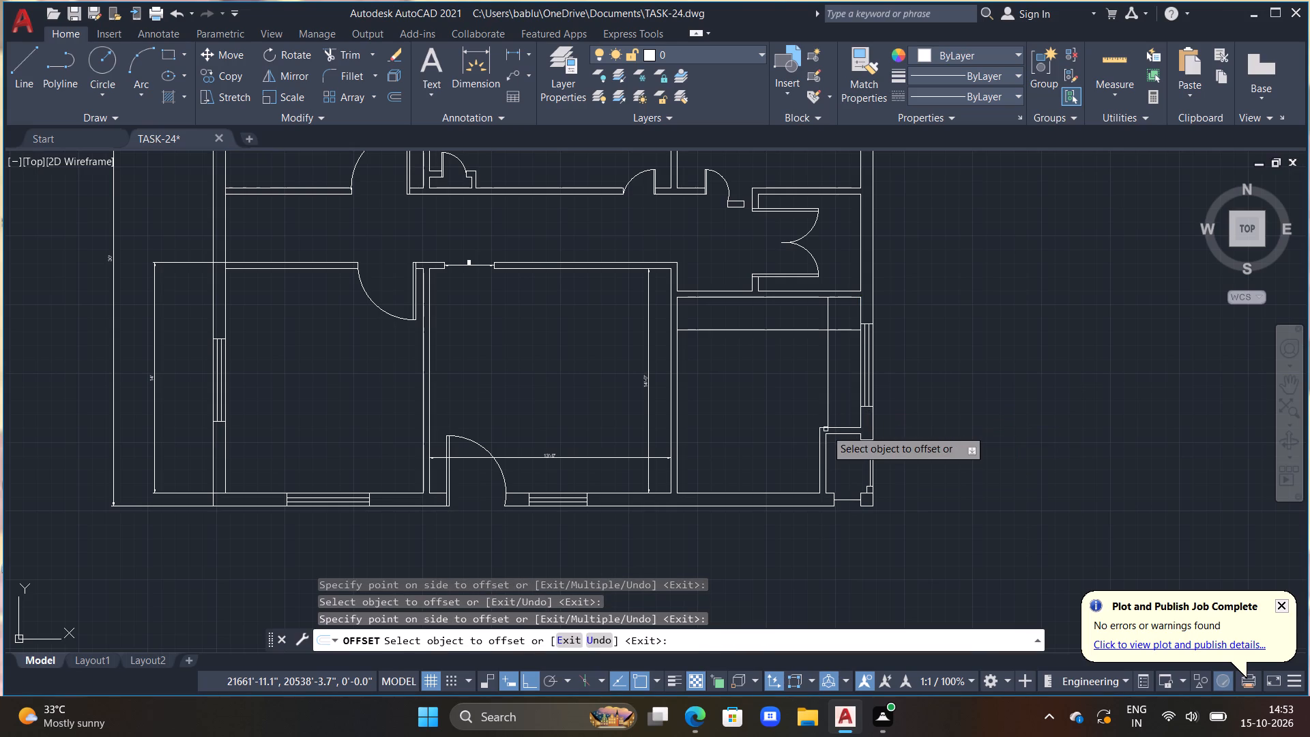
pyautogui.press('Escape')
# Trim the two offset lines past their intersection so they form a clean corner in the lower-right room.
pyautogui.press('t')
pyautogui.press('r')
pyautogui.press('space')
pyautogui.moveTo(809, 302); pyautogui.dragTo(843, 313)
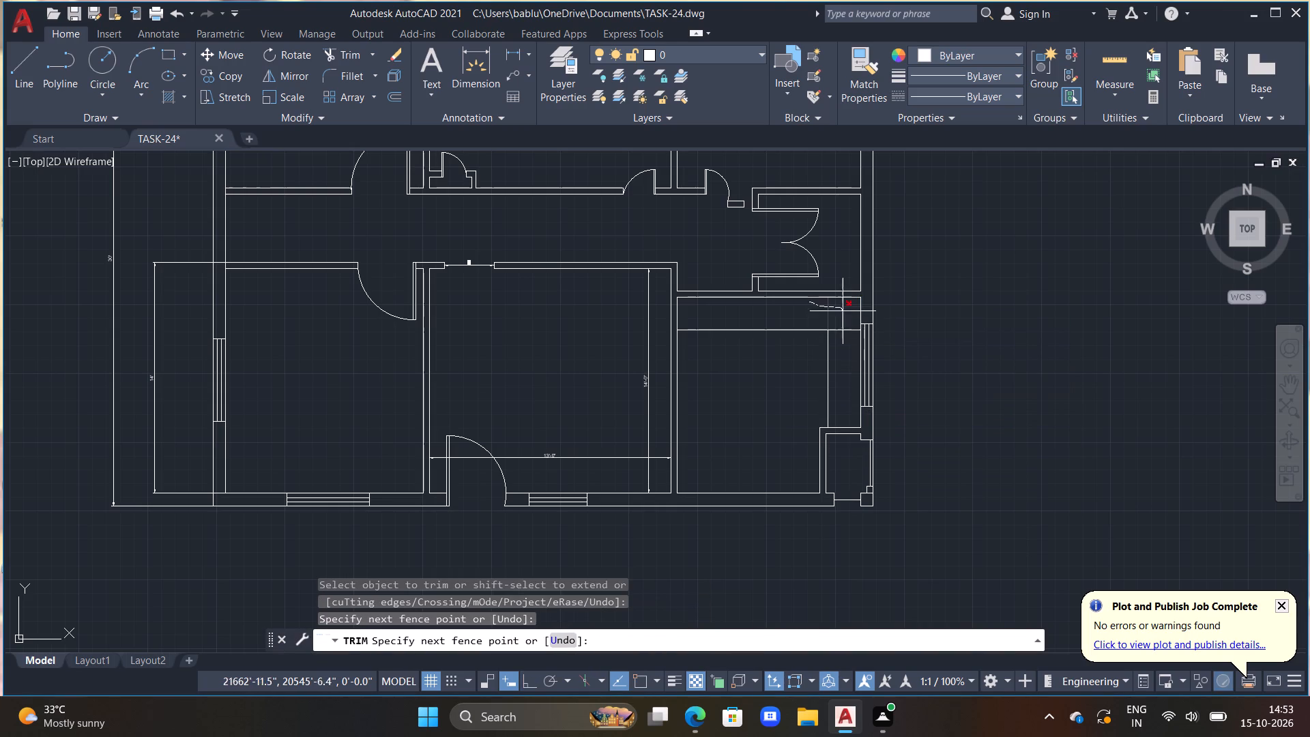
pyautogui.moveTo(843, 313); pyautogui.dragTo(847, 345)
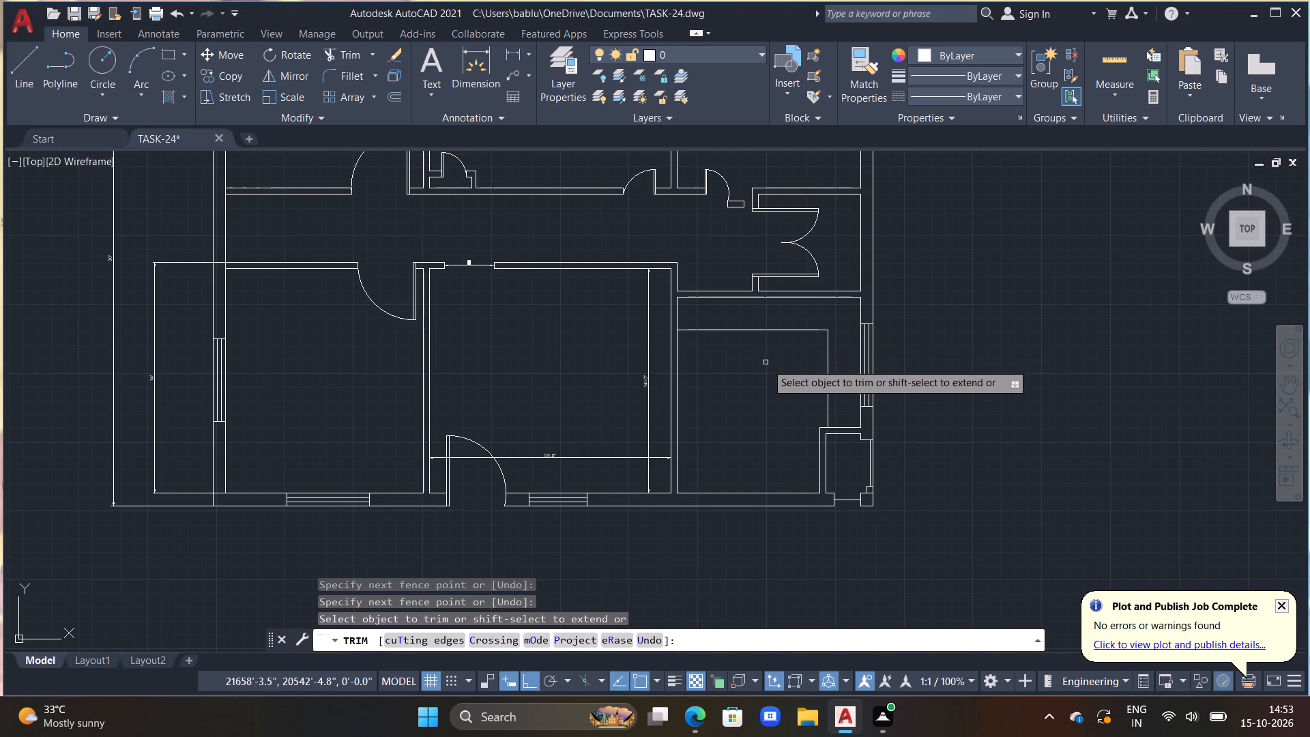
pyautogui.press('Escape')
pyautogui.press('Escape')
pyautogui.press('Escape')
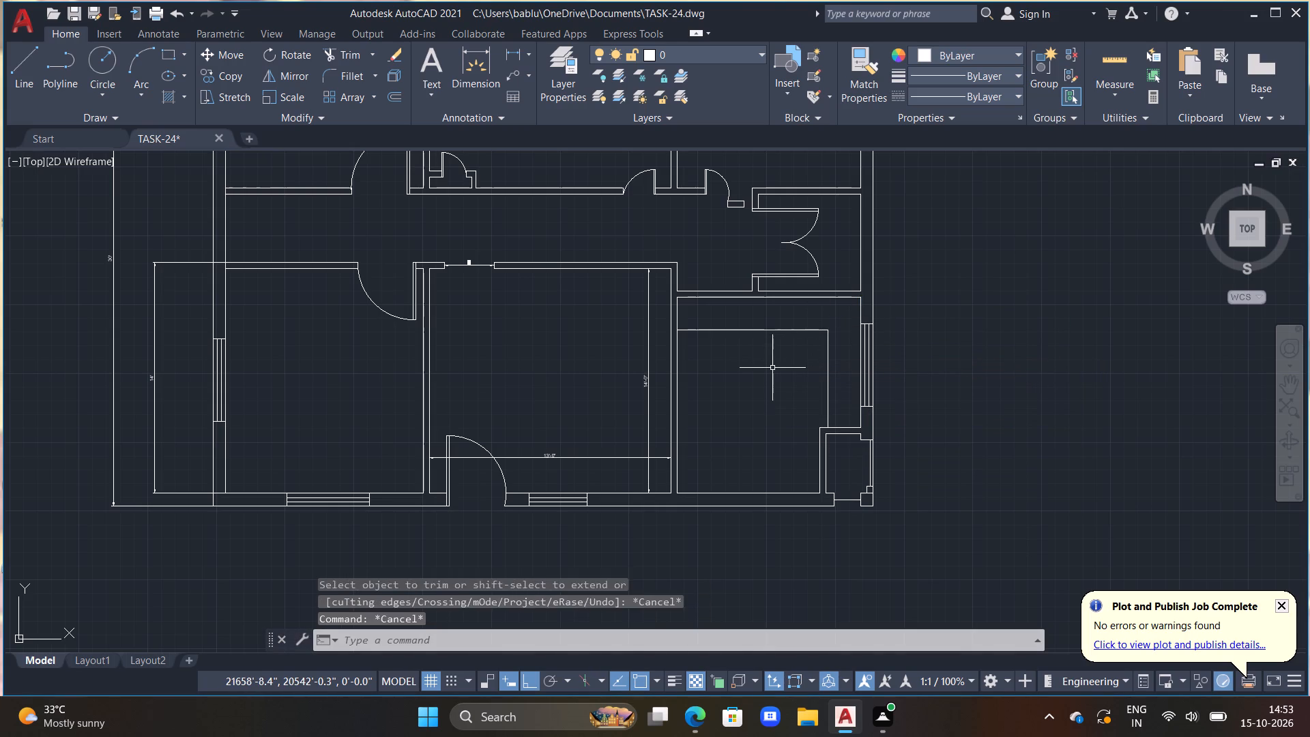
# Offset the lower-right room's bottom inner wall line 2' upward into the room.
pyautogui.moveTo(767, 427); pyautogui.dragTo(761, 386, button='middle')
pyautogui.write("OFF 2'")
pyautogui.press('Return')
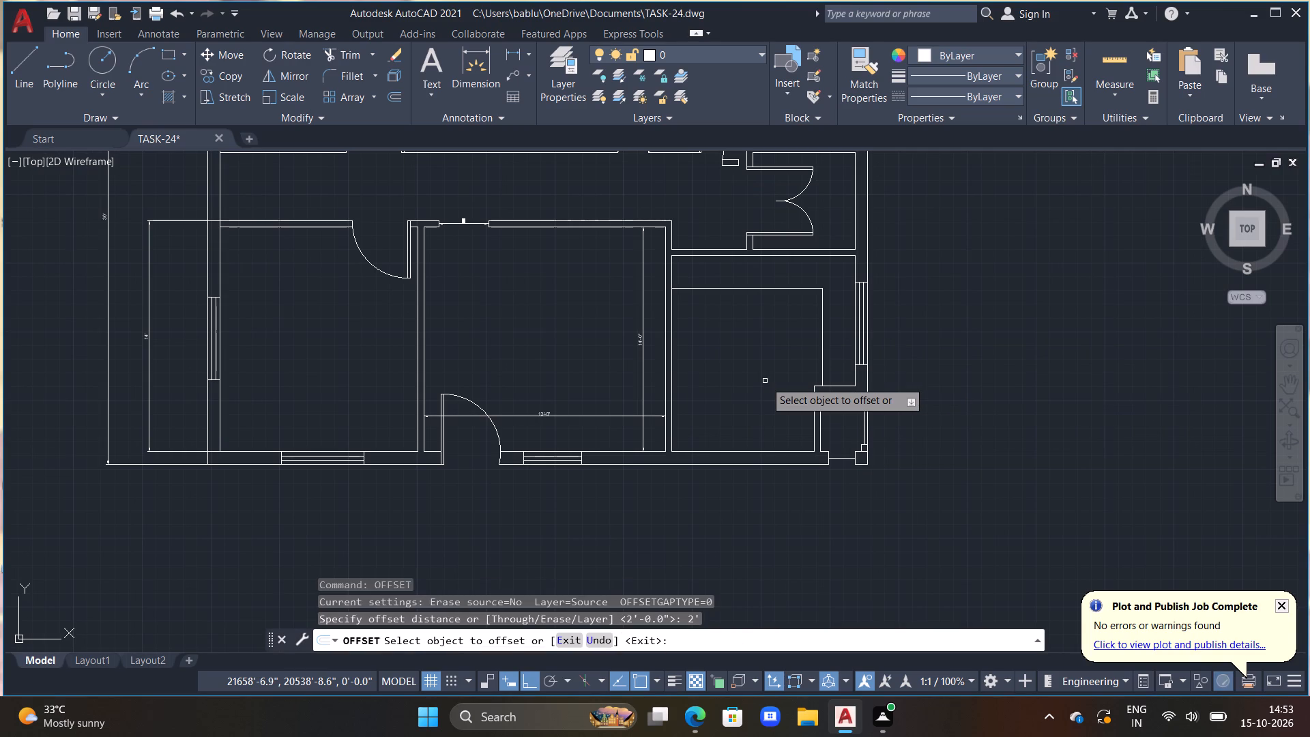
pyautogui.click(750, 452)
pyautogui.click(751, 413)
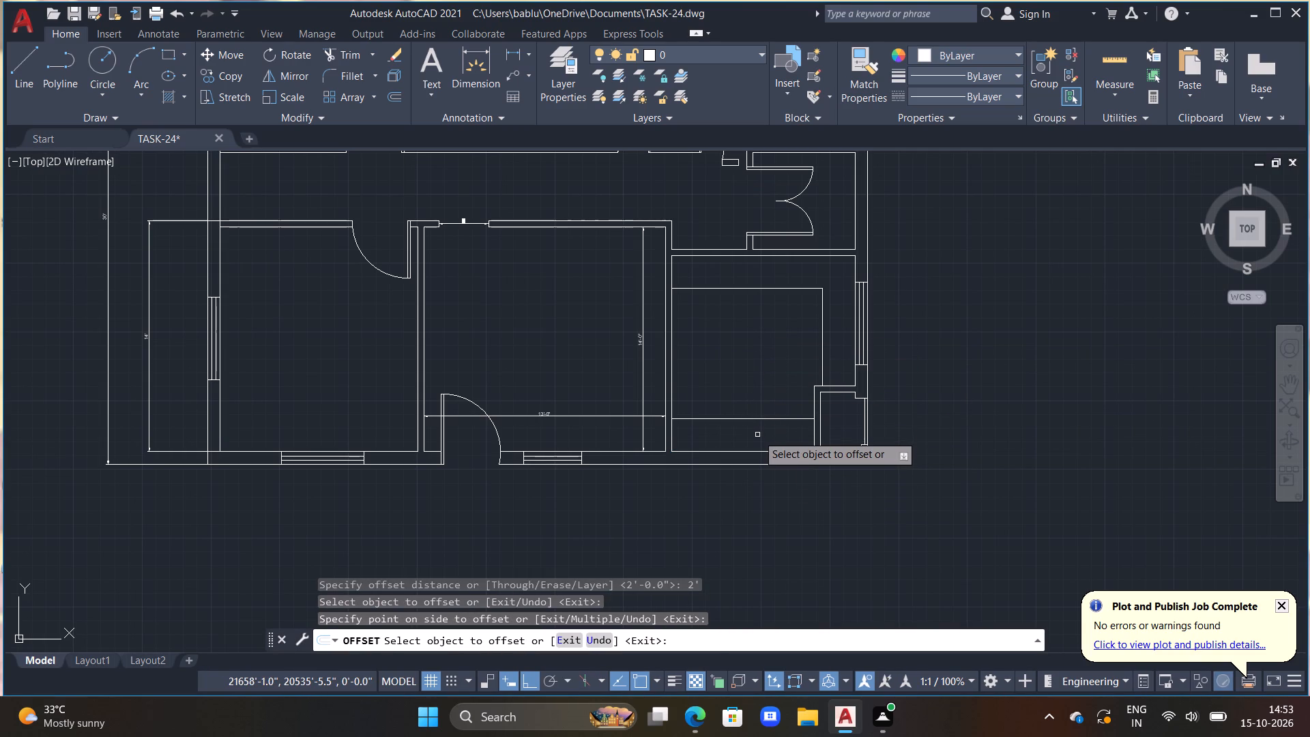
pyautogui.press('Escape')
pyautogui.press('Escape')
pyautogui.press('Escape')
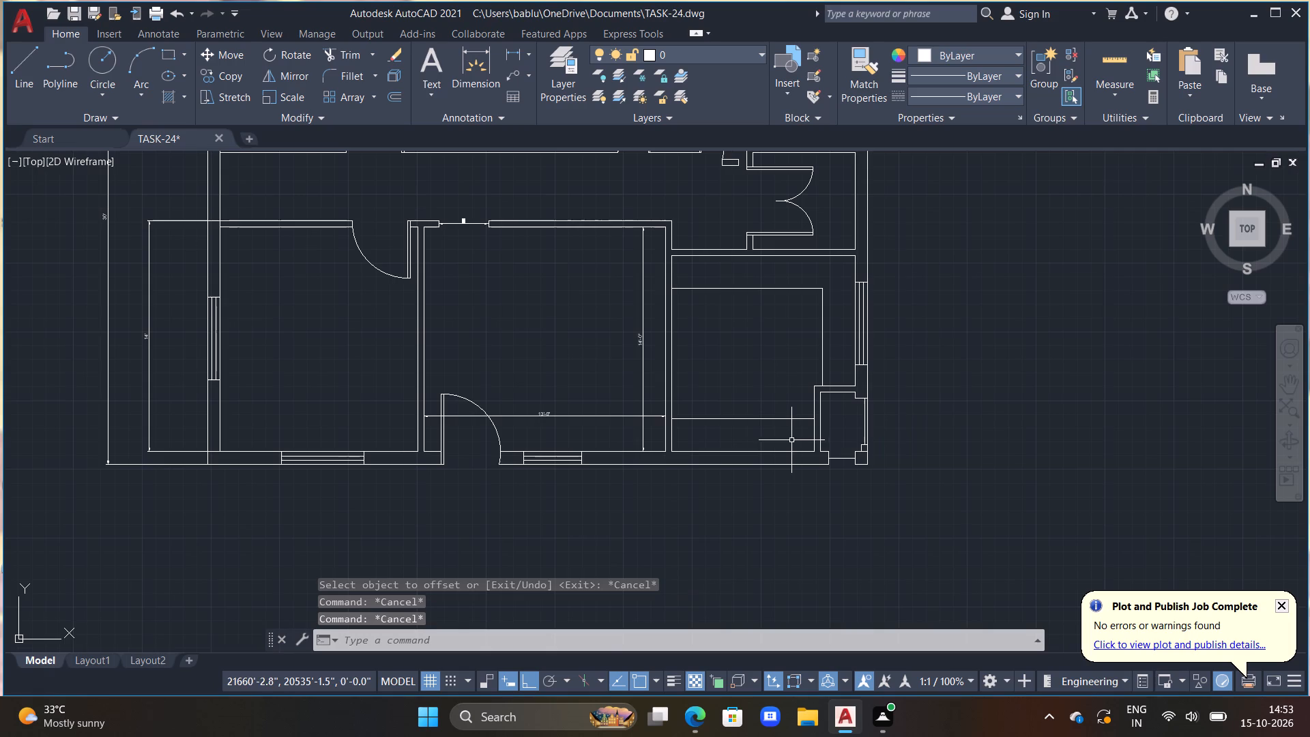
# Examine the offset lines in the lower-right room against the overall floor plan.
pyautogui.moveTo(778, 392); pyautogui.dragTo(785, 451, button='middle')
pyautogui.scroll(-1, 783, 422)
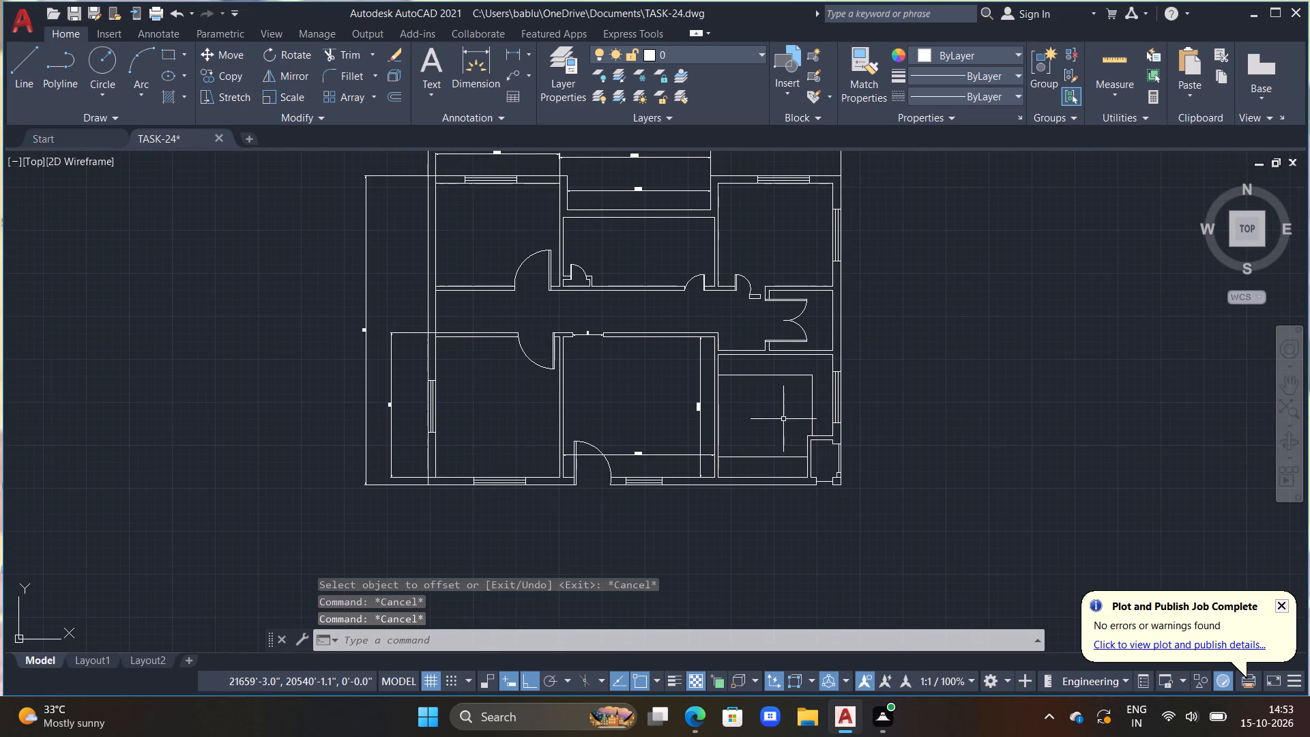
pyautogui.moveTo(785, 418); pyautogui.dragTo(794, 382, button='middle')
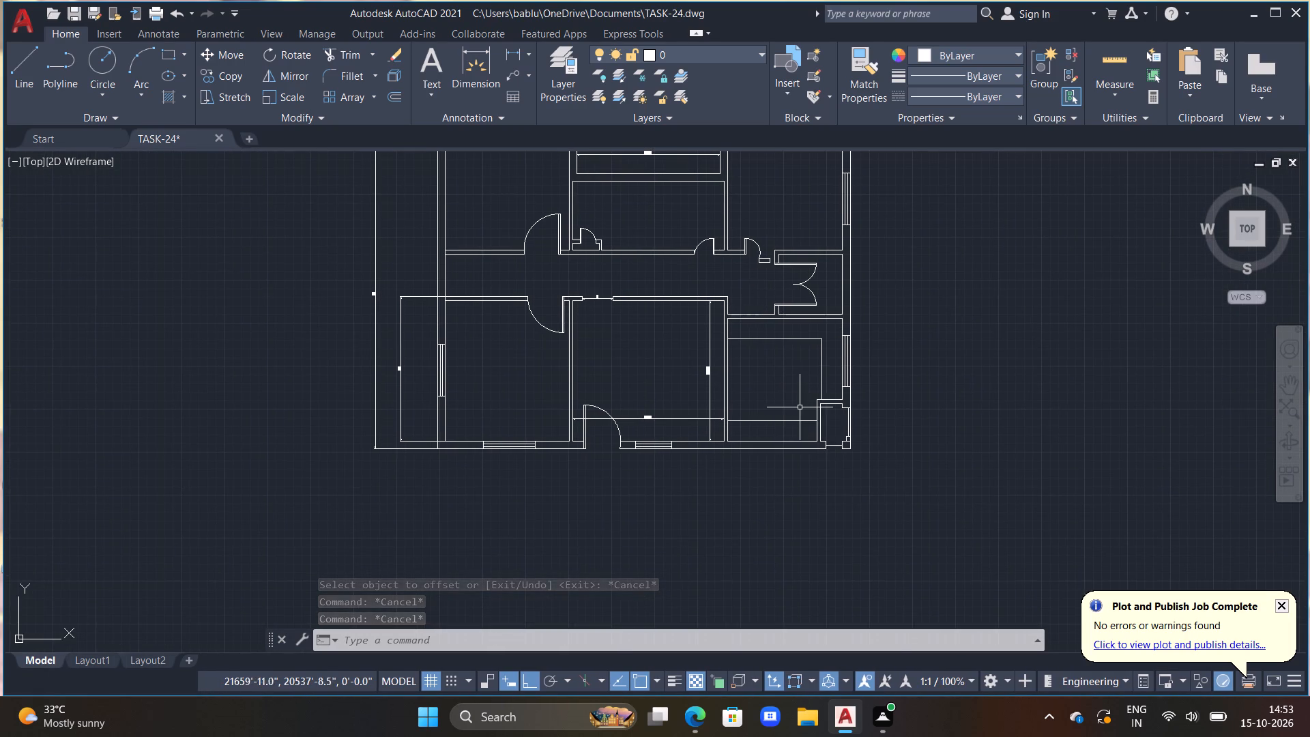
pyautogui.scroll(-1, 799, 407)
pyautogui.moveTo(727, 445); pyautogui.dragTo(728, 412, button='middle')
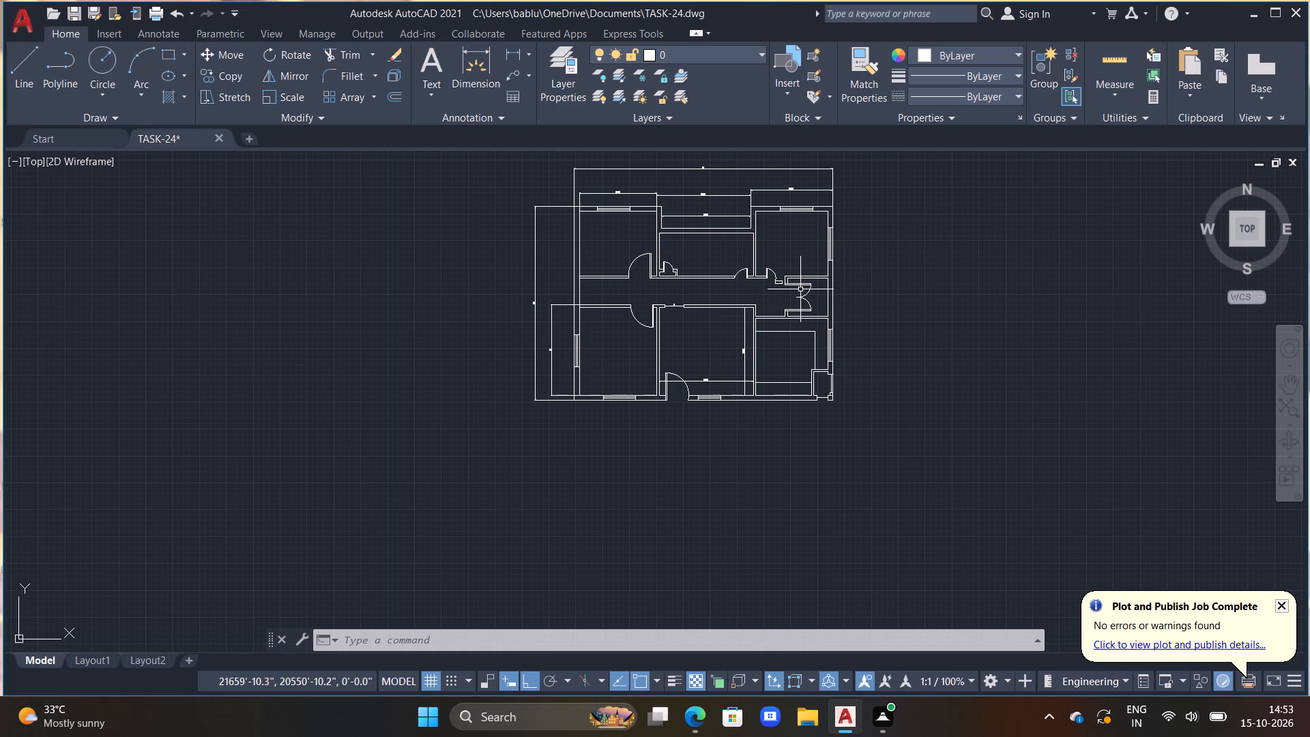
pyautogui.scroll(2, 821, 369)
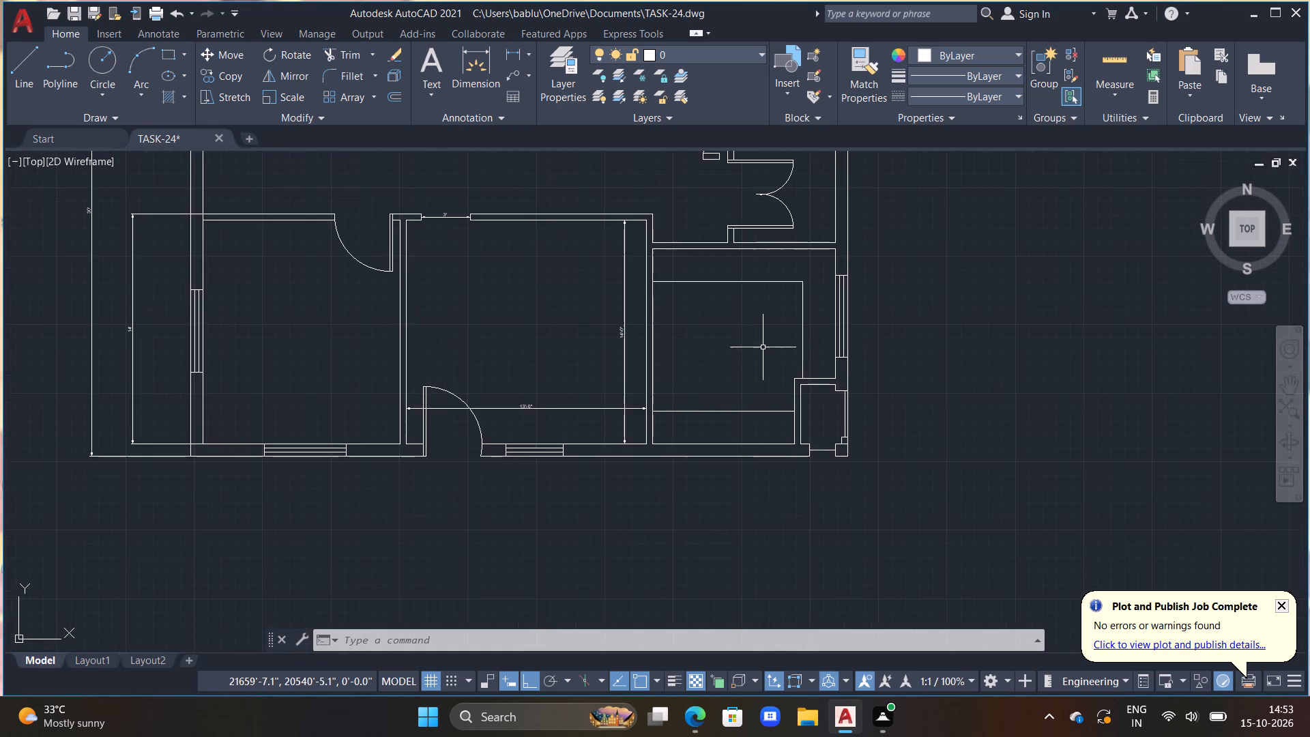
pyautogui.moveTo(765, 348); pyautogui.dragTo(848, 354, button='middle')
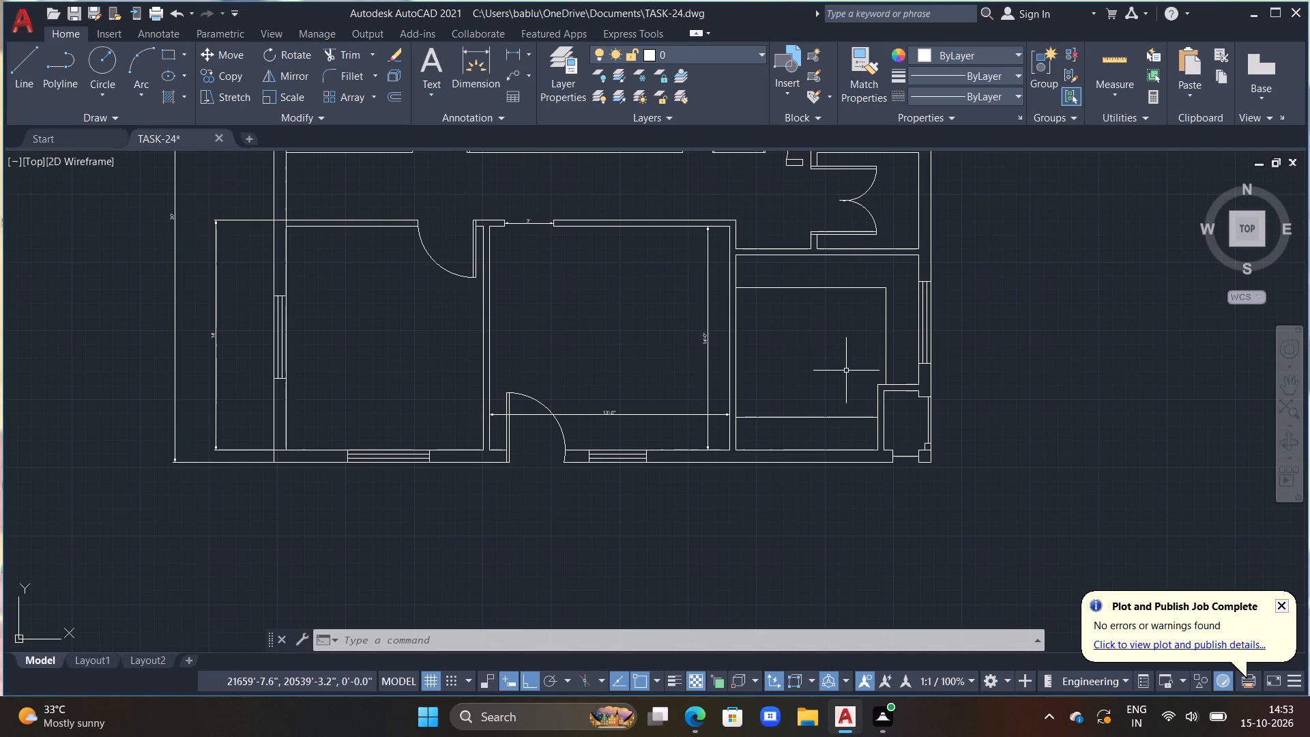
pyautogui.moveTo(838, 339); pyautogui.dragTo(822, 392, button='middle')
pyautogui.scroll(2, 820, 387)
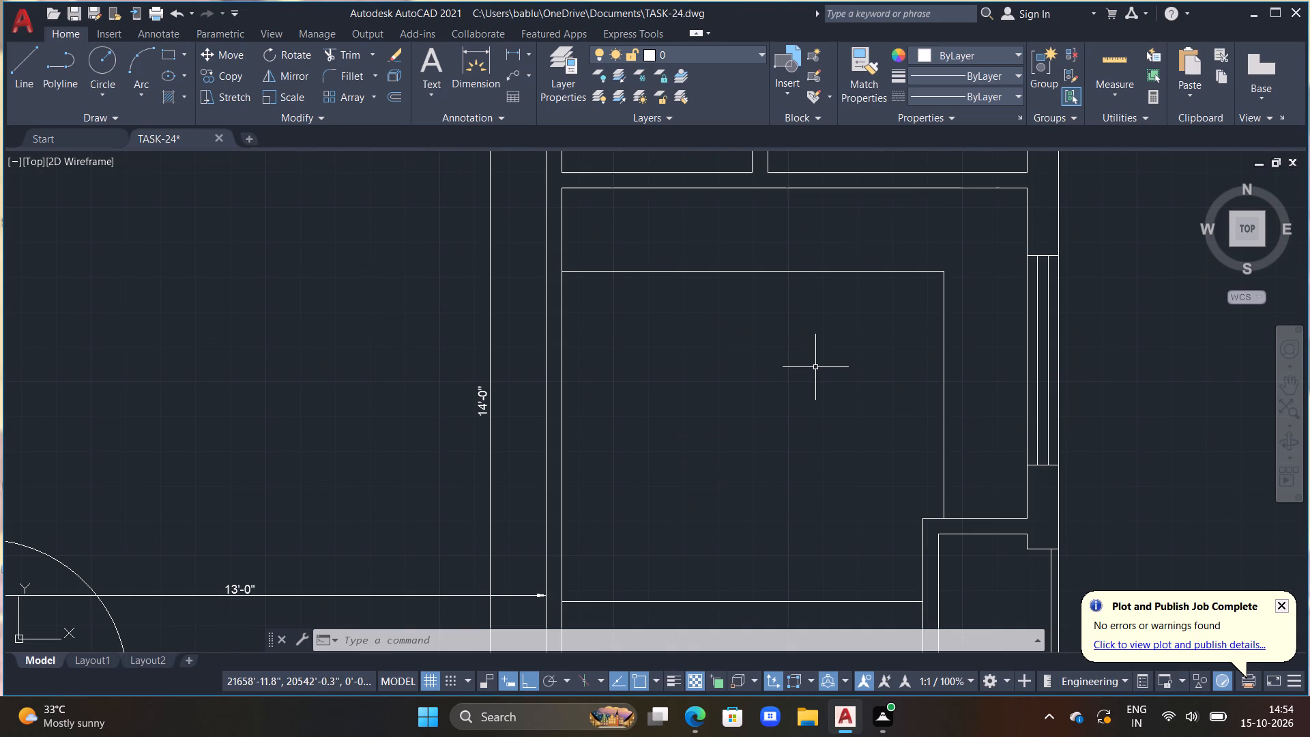
pyautogui.scroll(-2, 715, 362)
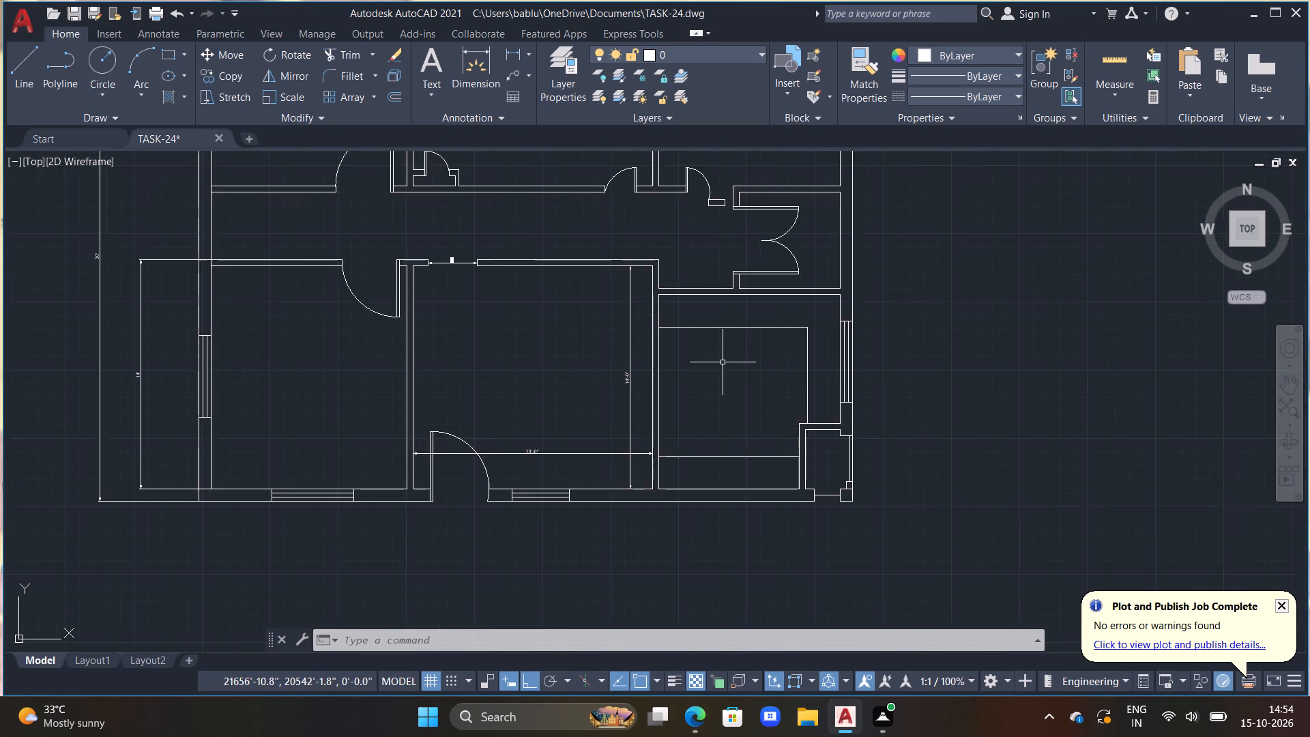
pyautogui.scroll(-1, 723, 362)
pyautogui.moveTo(693, 485); pyautogui.dragTo(693, 469, button='middle')
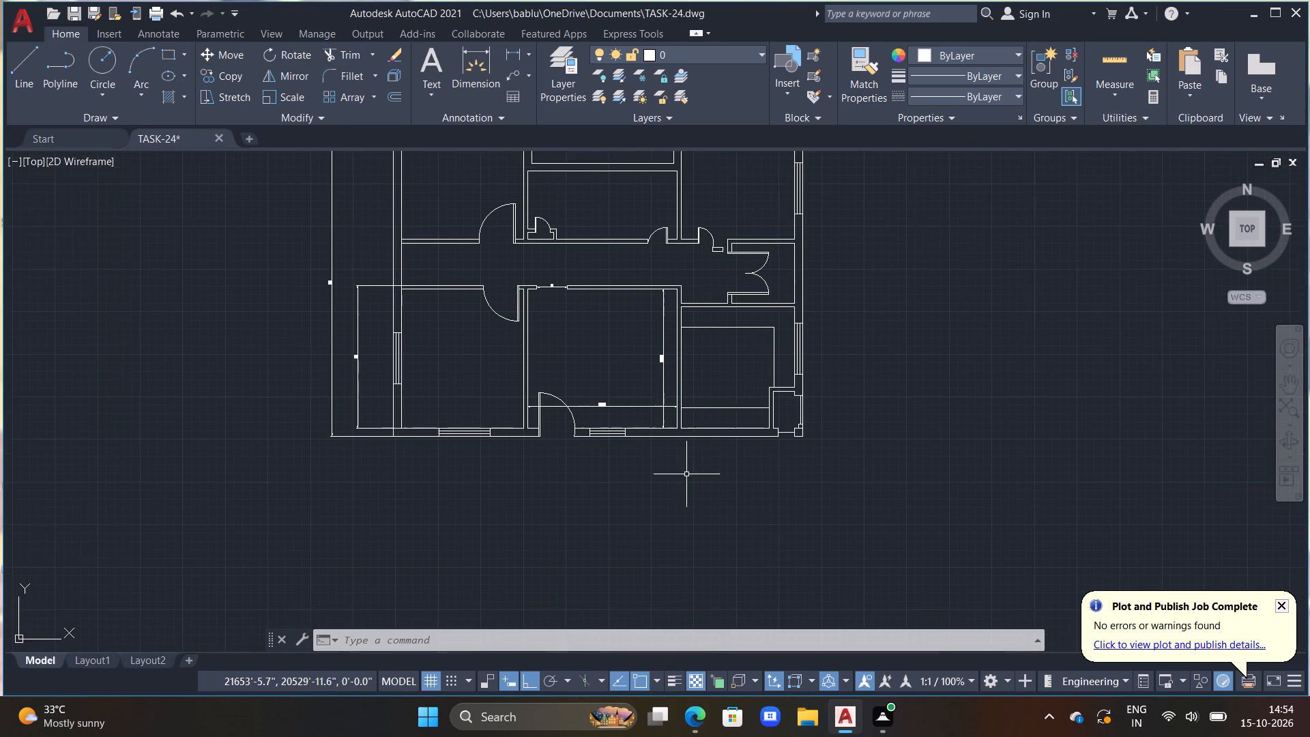
# Dimension the lower-right room's interior width along its bottom wall, placing the line below the exterior wall.
pyautogui.scroll(1, 686, 467)
pyautogui.click(466, 70)
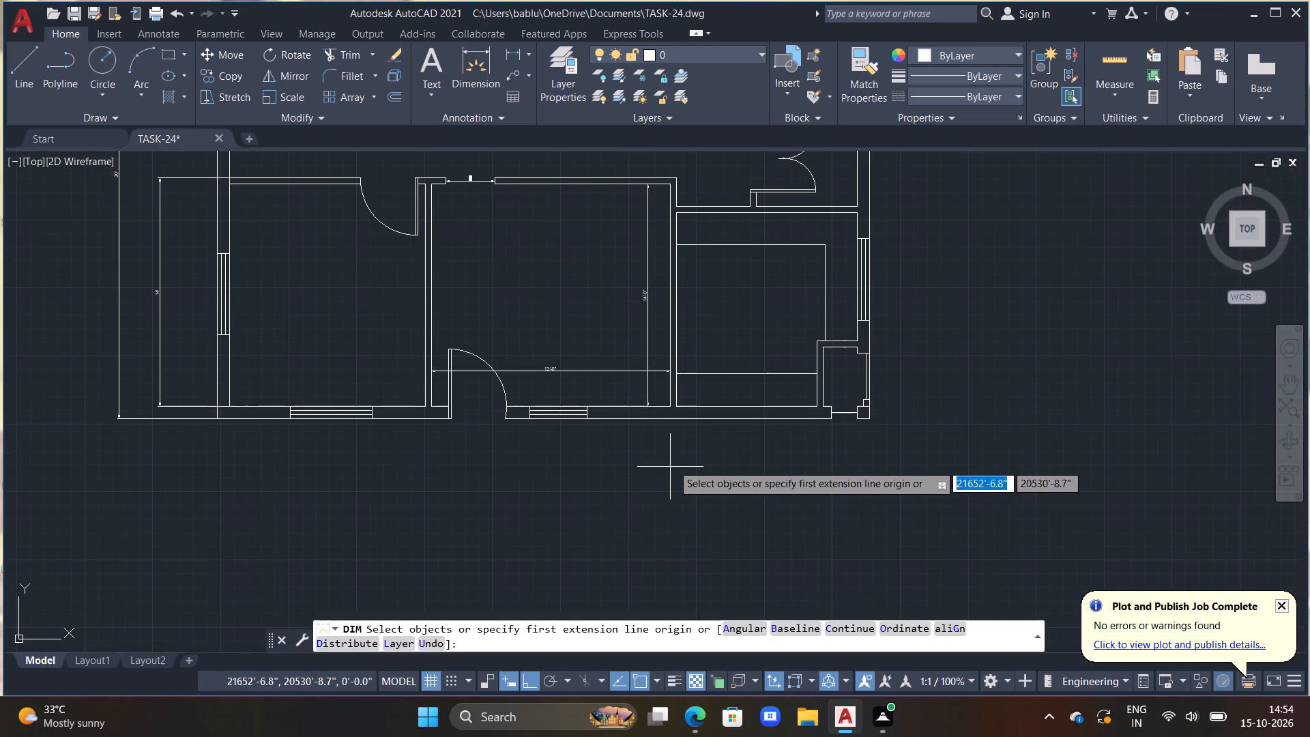
pyautogui.scroll(2, 673, 464)
pyautogui.click(675, 319)
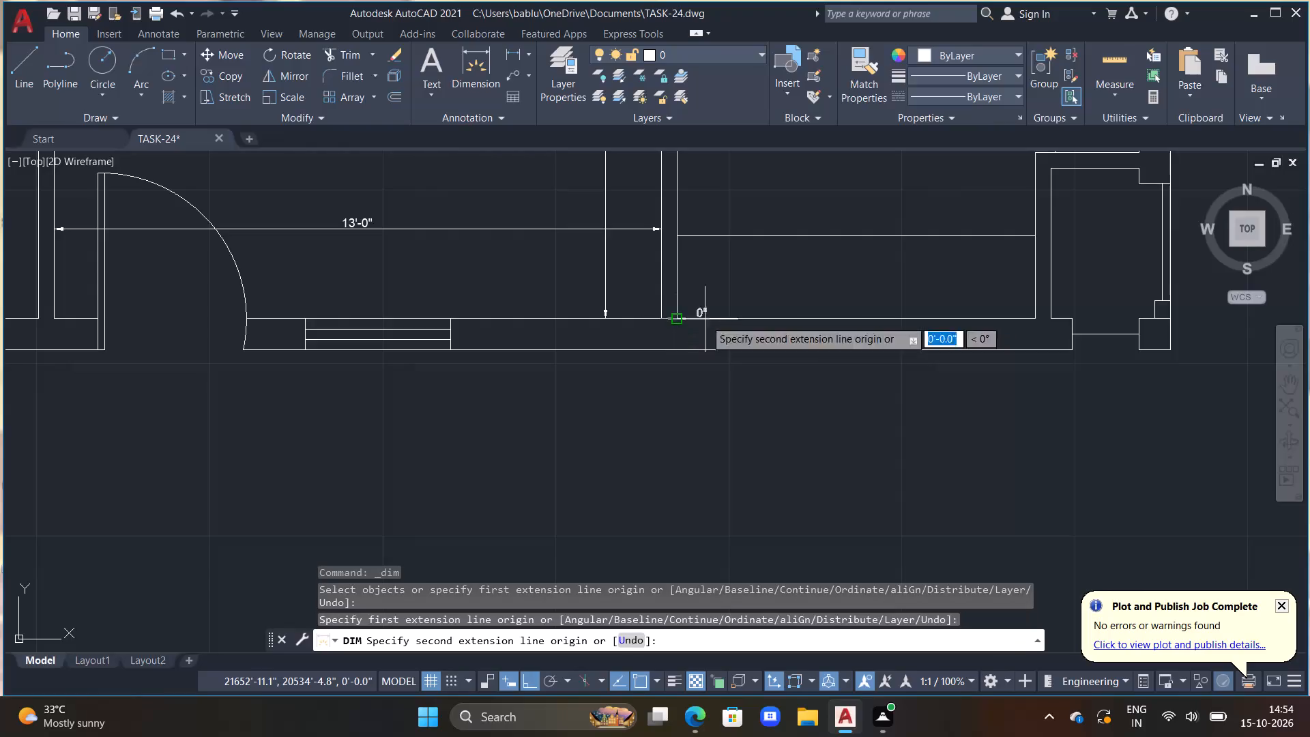
pyautogui.click(1035, 317)
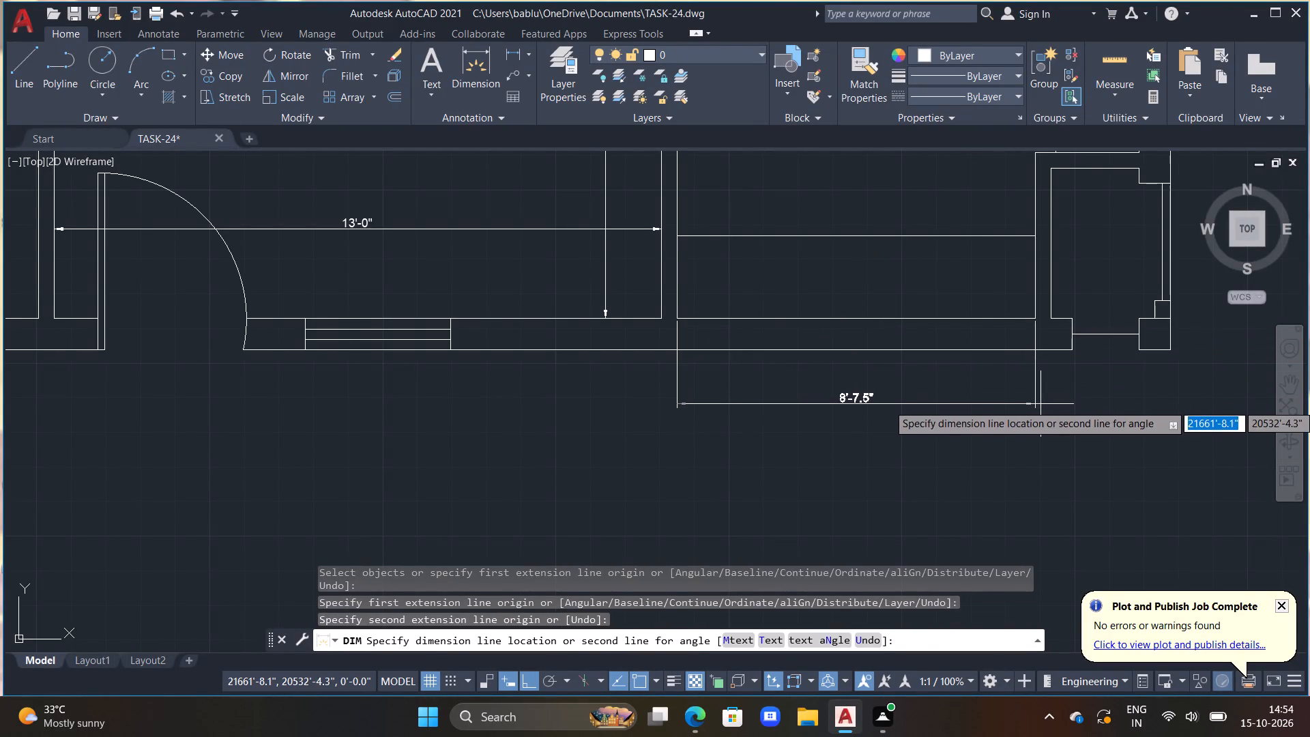
pyautogui.click(1041, 405)
pyautogui.press('Escape')
# Replace the text of the lower-right room's width dimension with 8'-0" and finish text editing.
pyautogui.doubleClick(862, 399)
pyautogui.scroll(2, 862, 399)
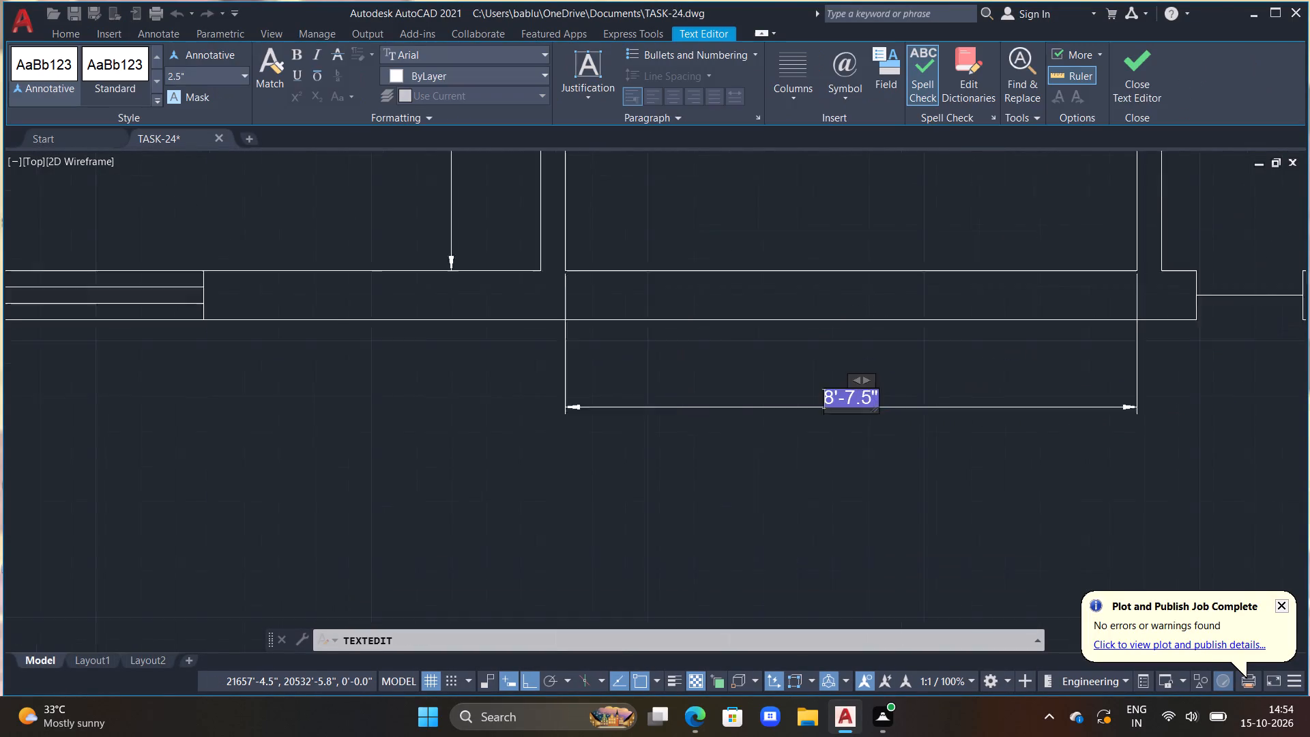
pyautogui.scroll(1, 862, 399)
pyautogui.press('Right')
pyautogui.press('BackSpace')
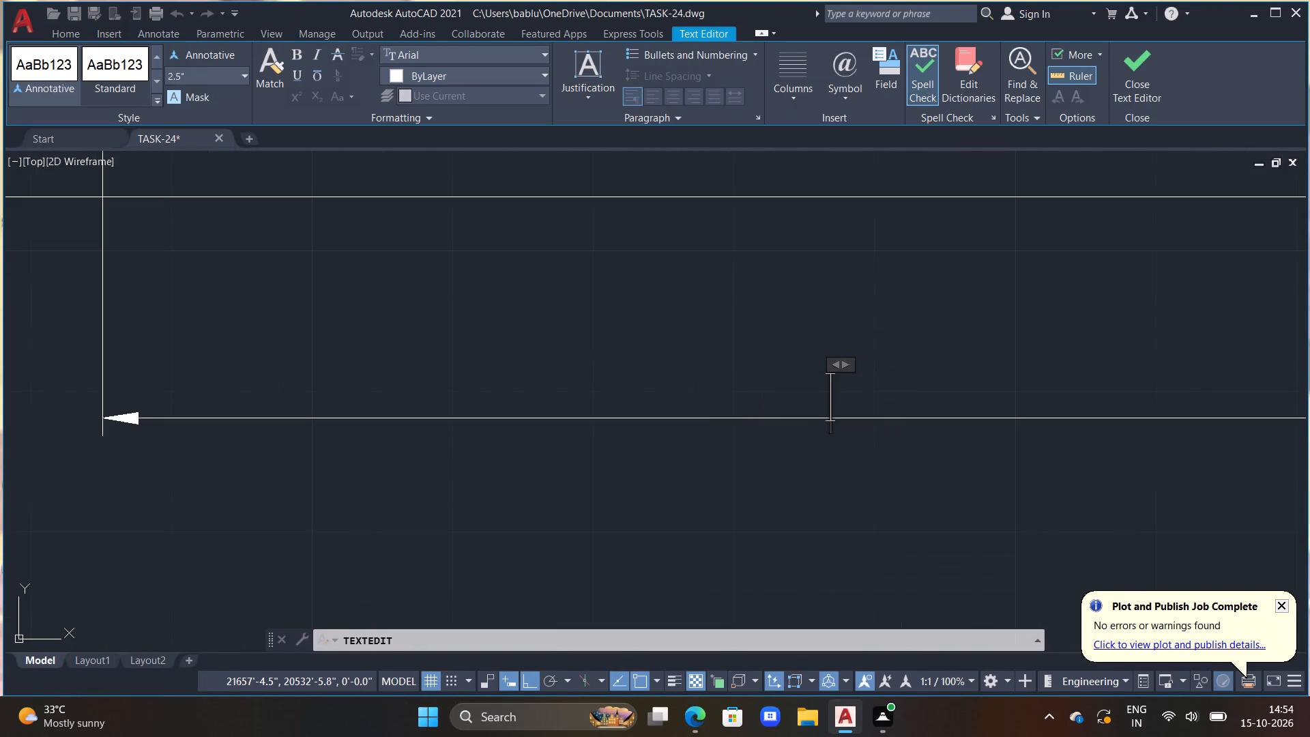
pyautogui.write("8'")
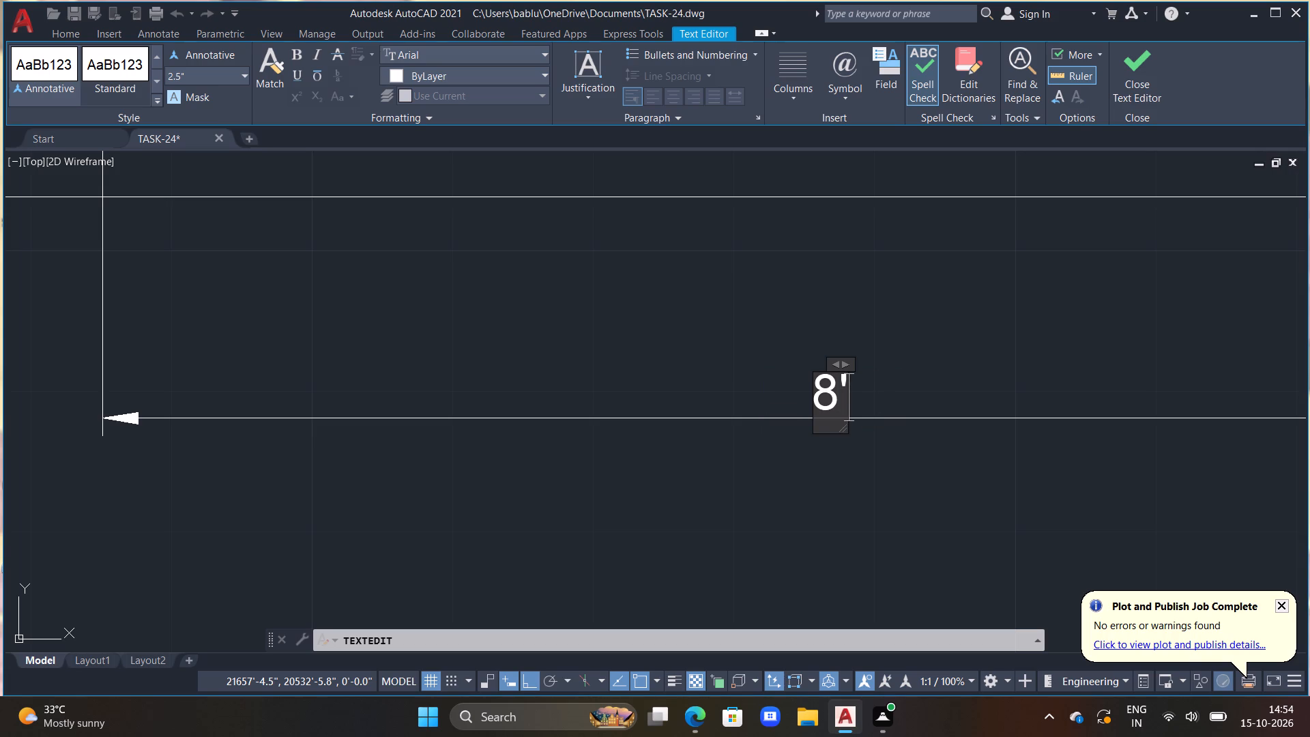
pyautogui.write('-0"')
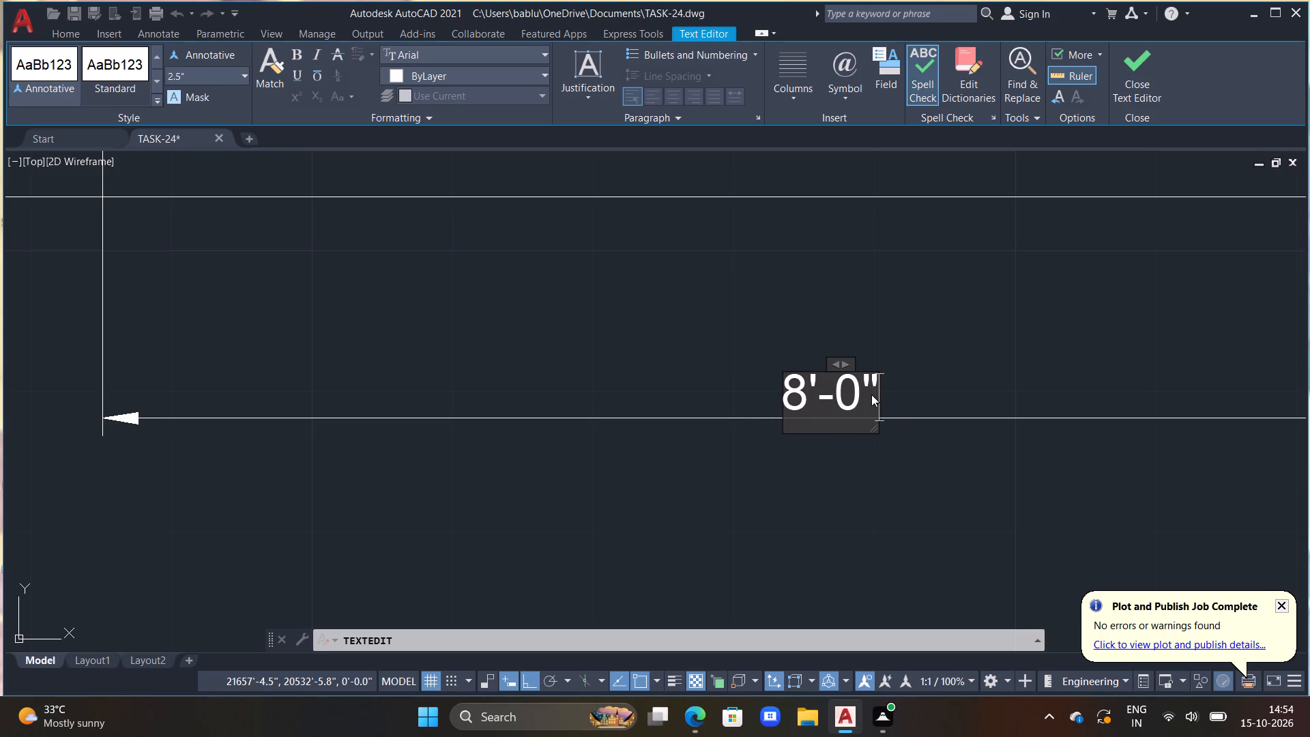
pyautogui.click(801, 479)
pyautogui.scroll(-3, 804, 482)
pyautogui.scroll(1, 803, 482)
pyautogui.moveTo(803, 482); pyautogui.dragTo(968, 454, button='middle')
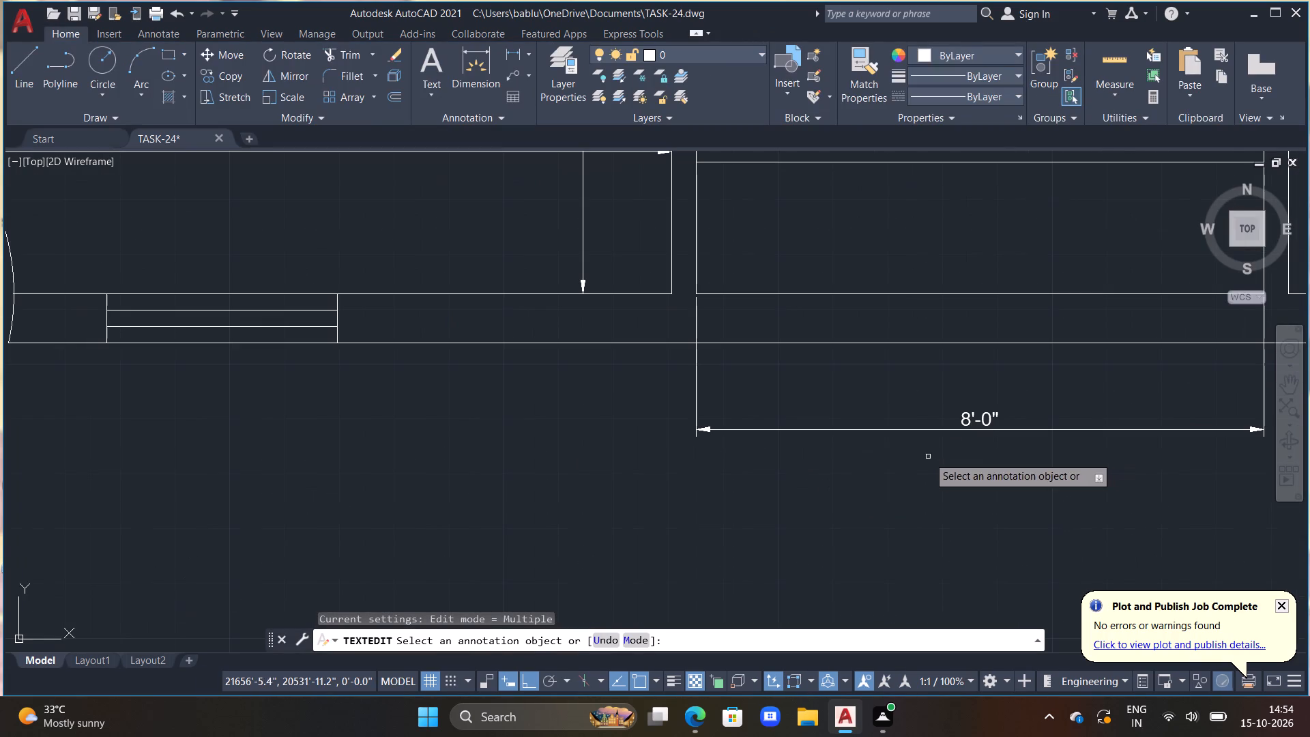
pyautogui.scroll(-2, 695, 465)
pyautogui.moveTo(648, 465); pyautogui.dragTo(759, 448, button='middle')
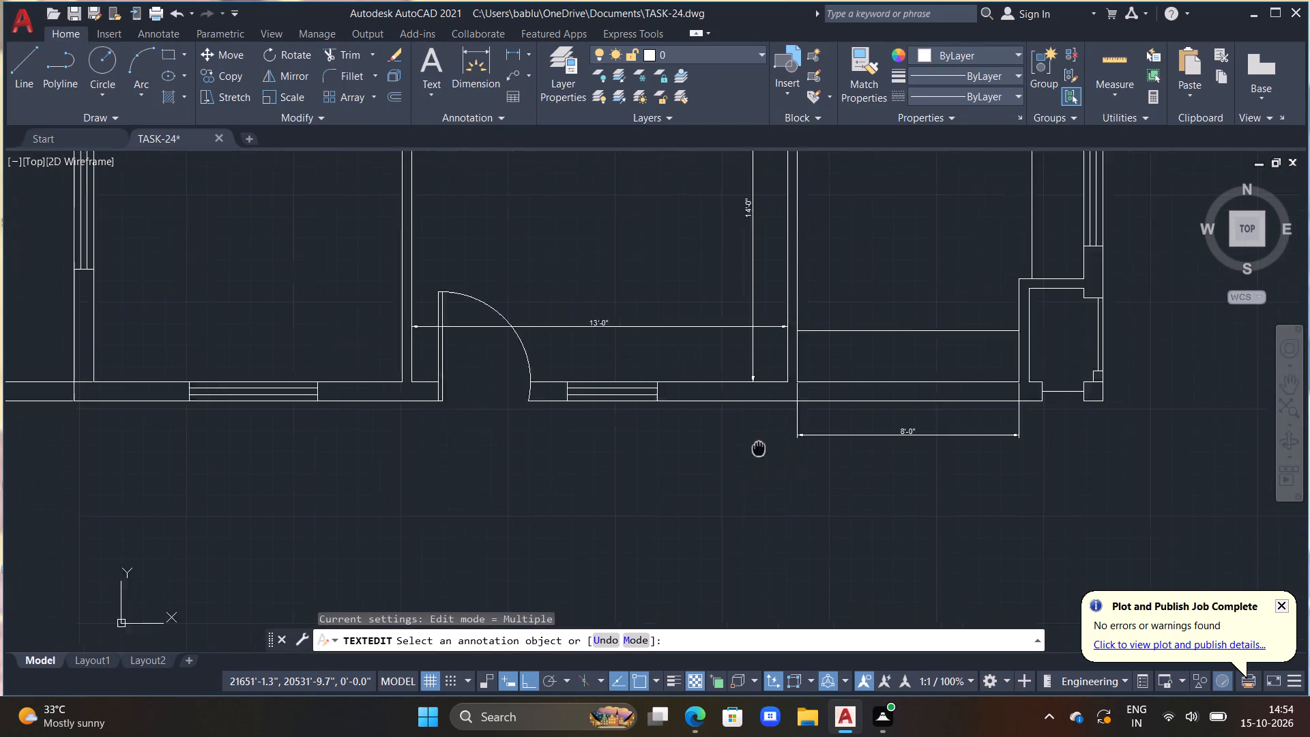
pyautogui.moveTo(759, 448); pyautogui.dragTo(772, 444, button='middle')
pyautogui.press('Escape')
# Draw the three-sided entrance step outline below the front door, 3' deep and about 11'-3" wide, with both sides running into the exterior wall.
pyautogui.press('l')
pyautogui.press('space')
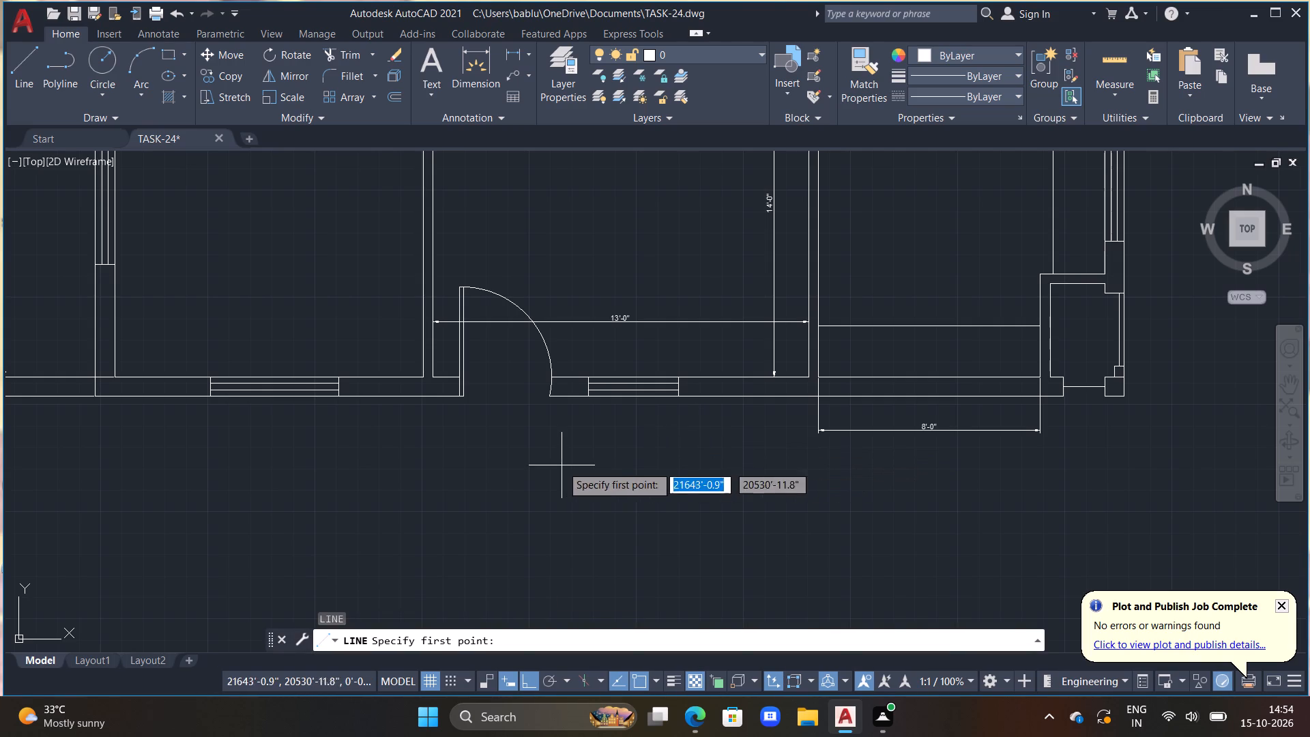
pyautogui.moveTo(600, 411); pyautogui.dragTo(562, 415, button='middle')
pyautogui.moveTo(467, 424); pyautogui.dragTo(513, 390, button='middle')
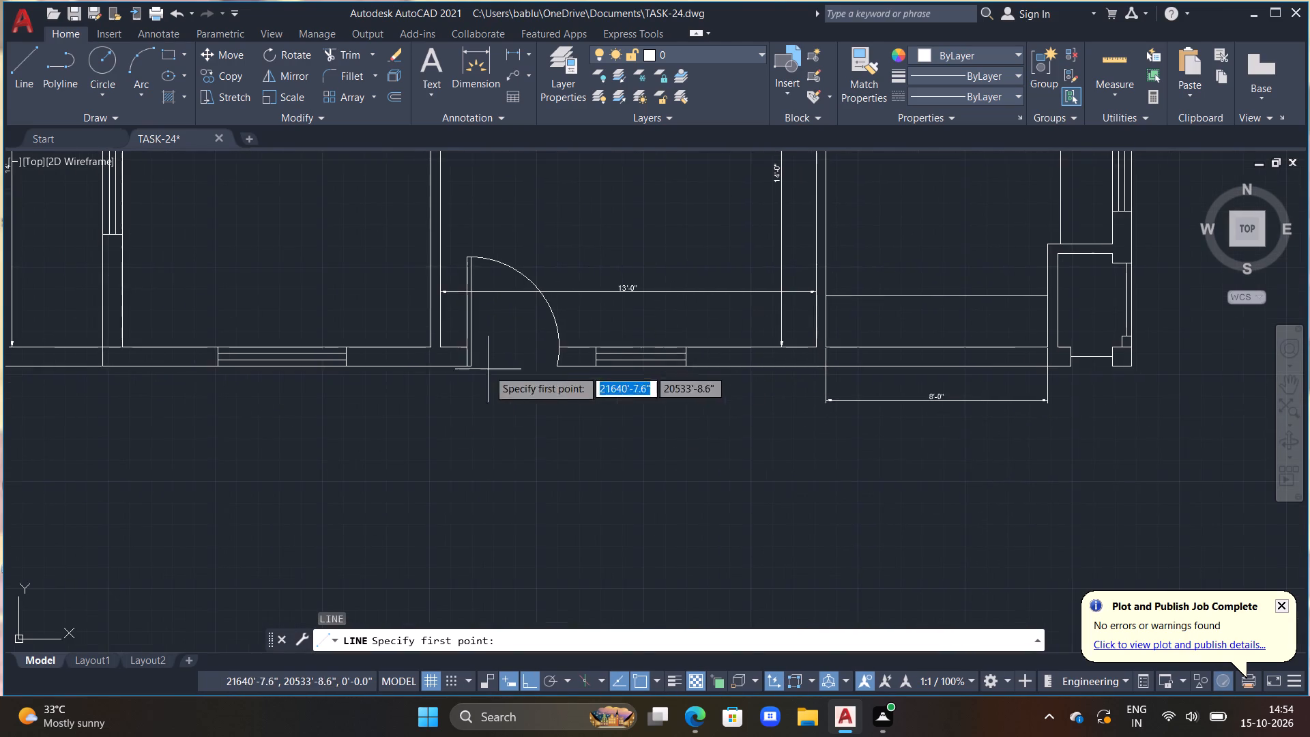
pyautogui.scroll(2, 454, 377)
pyautogui.moveTo(450, 329); pyautogui.dragTo(449, 336)
pyautogui.moveTo(464, 453); pyautogui.dragTo(466, 453, button='middle')
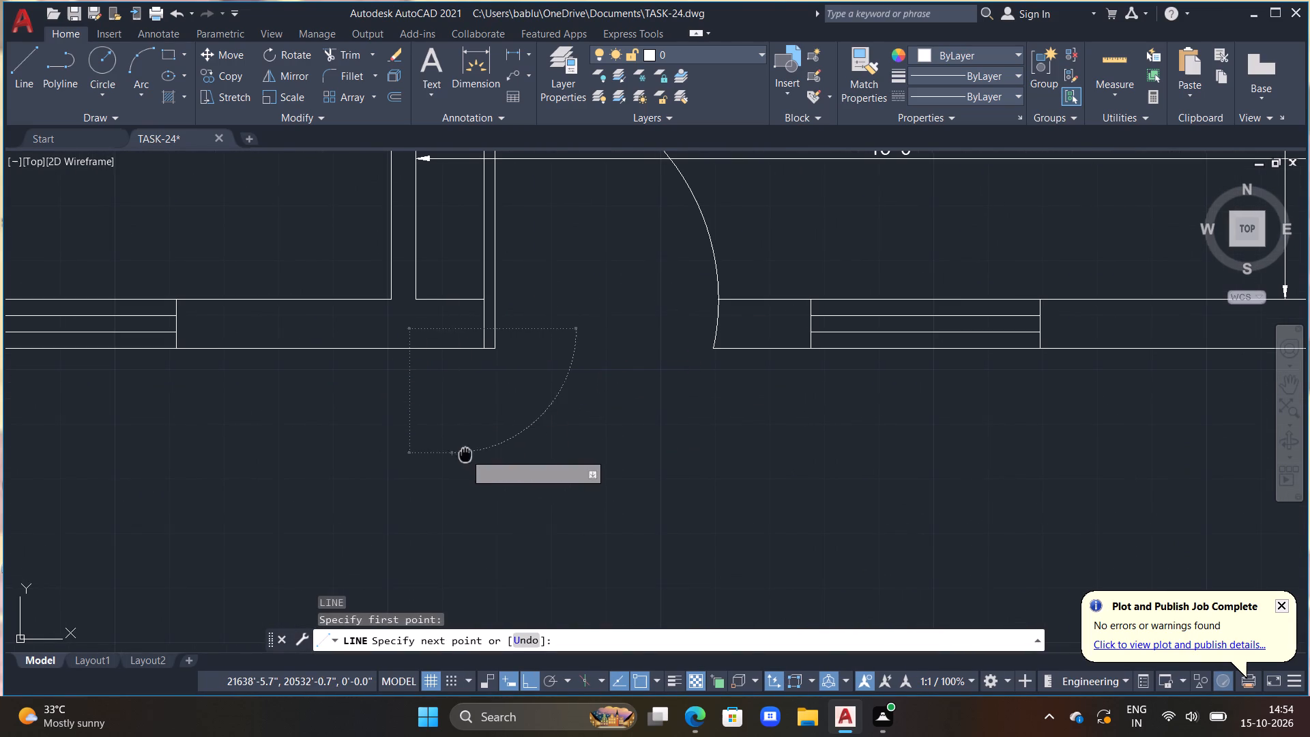
pyautogui.moveTo(466, 453); pyautogui.dragTo(471, 414, button='middle')
pyautogui.scroll(-1, 489, 475)
pyautogui.middleClick(493, 475)
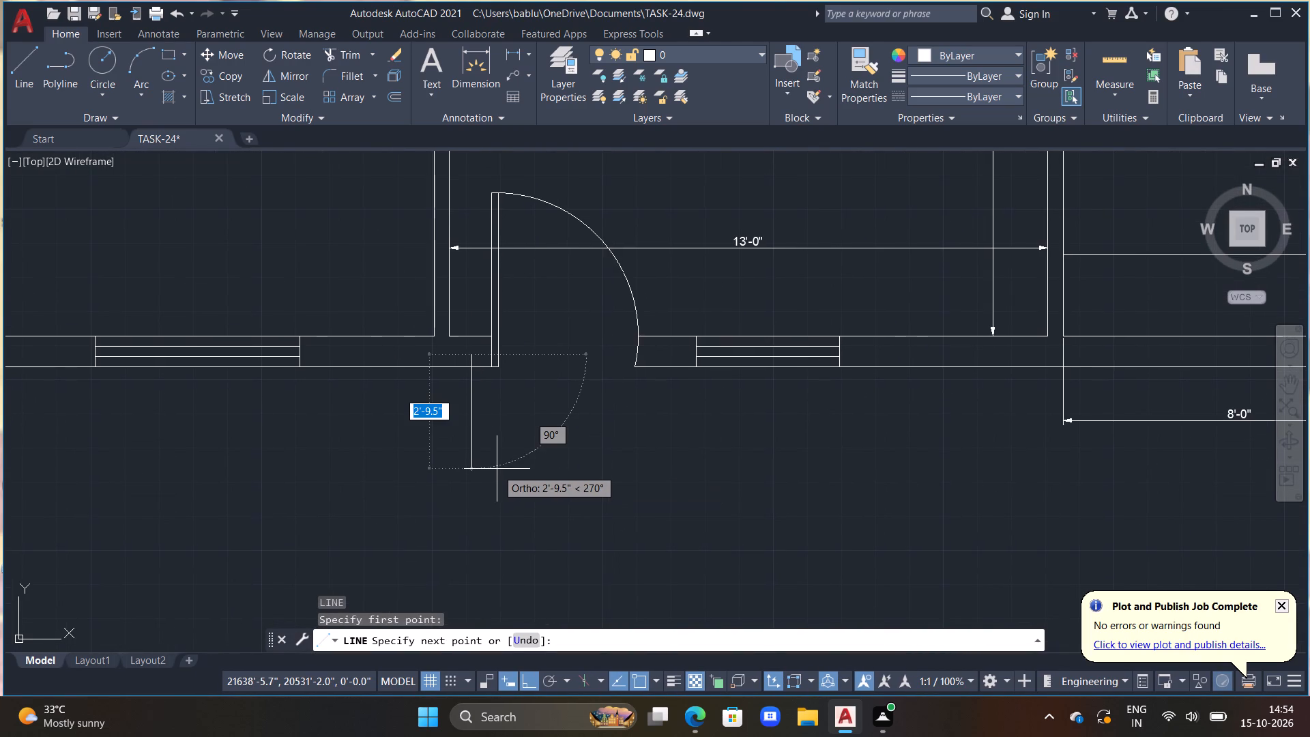
pyautogui.write("3'")
pyautogui.press('Return')
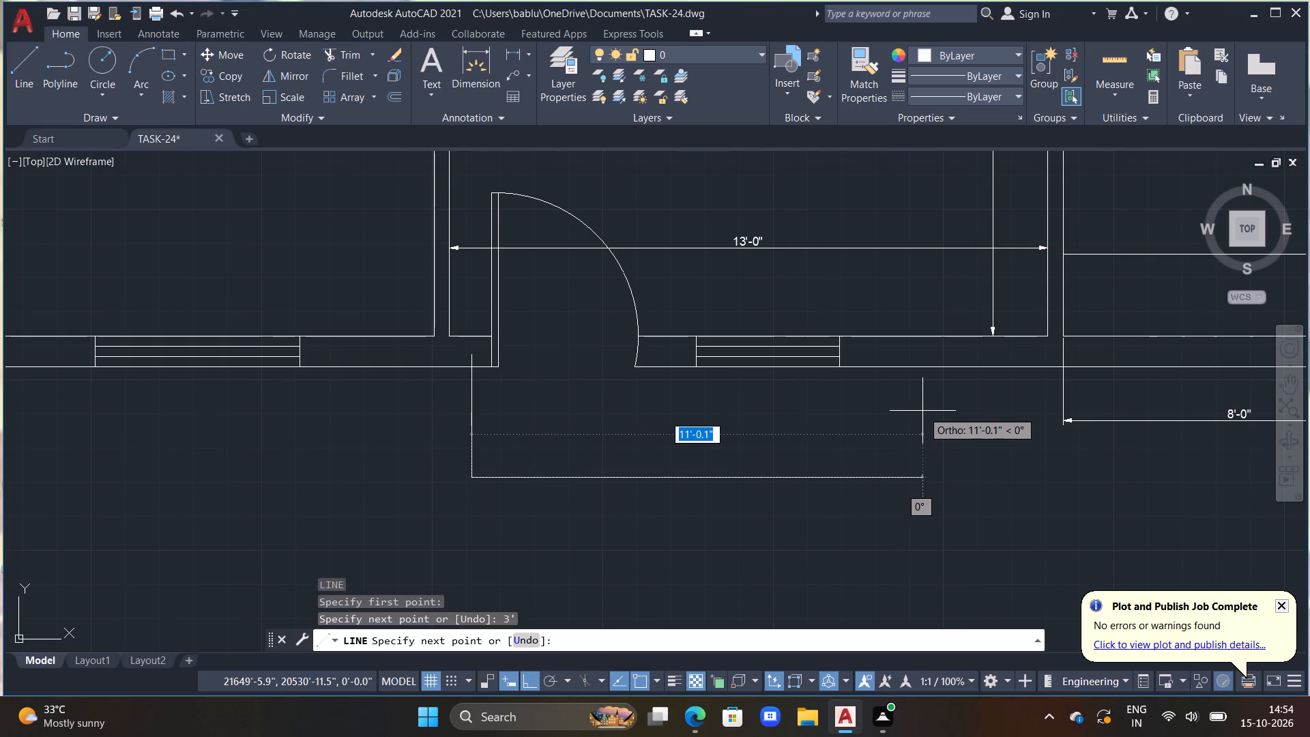
pyautogui.click(932, 480)
pyautogui.scroll(3, 917, 353)
pyautogui.click(940, 342)
pyautogui.press('Escape')
# Trim both side lines of the entrance step where they protrude into the exterior wall.
pyautogui.press('t')
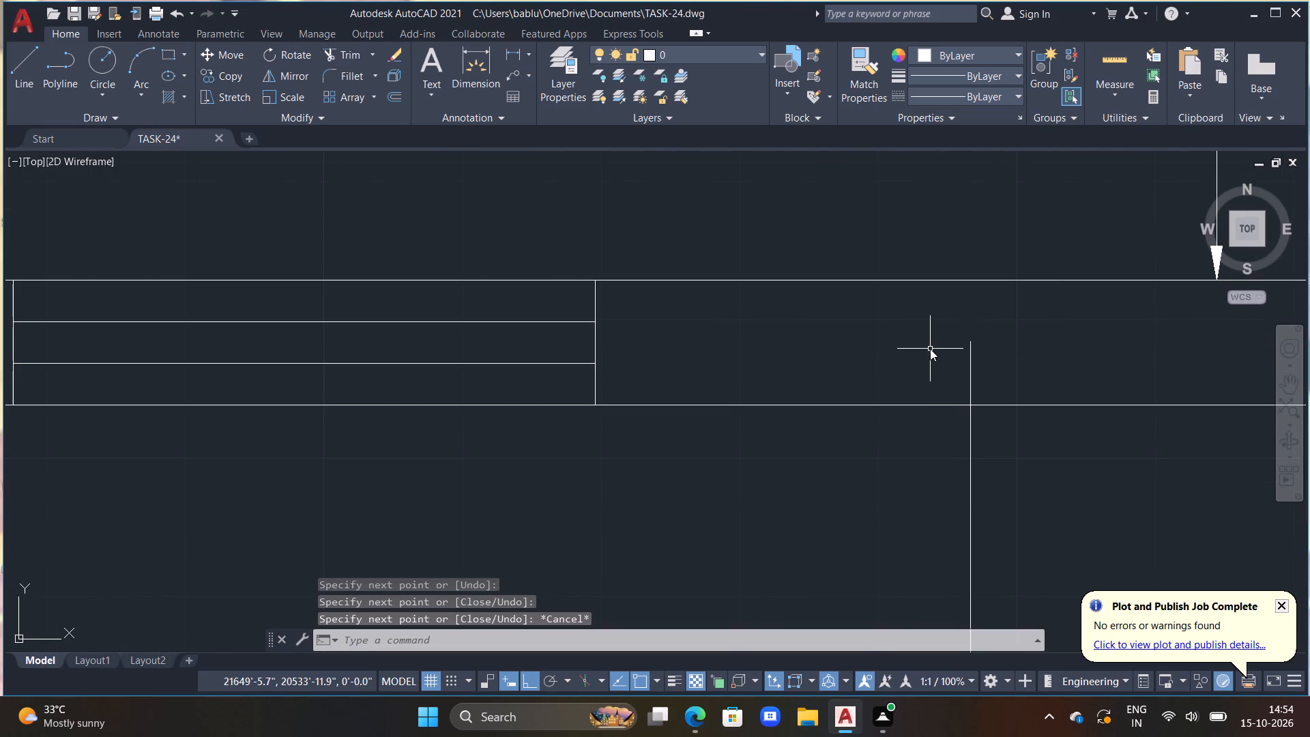
pyautogui.press('r')
pyautogui.press('space')
pyautogui.moveTo(926, 377); pyautogui.dragTo(1006, 338)
pyautogui.scroll(-3, 991, 364)
pyautogui.scroll(-1, 889, 444)
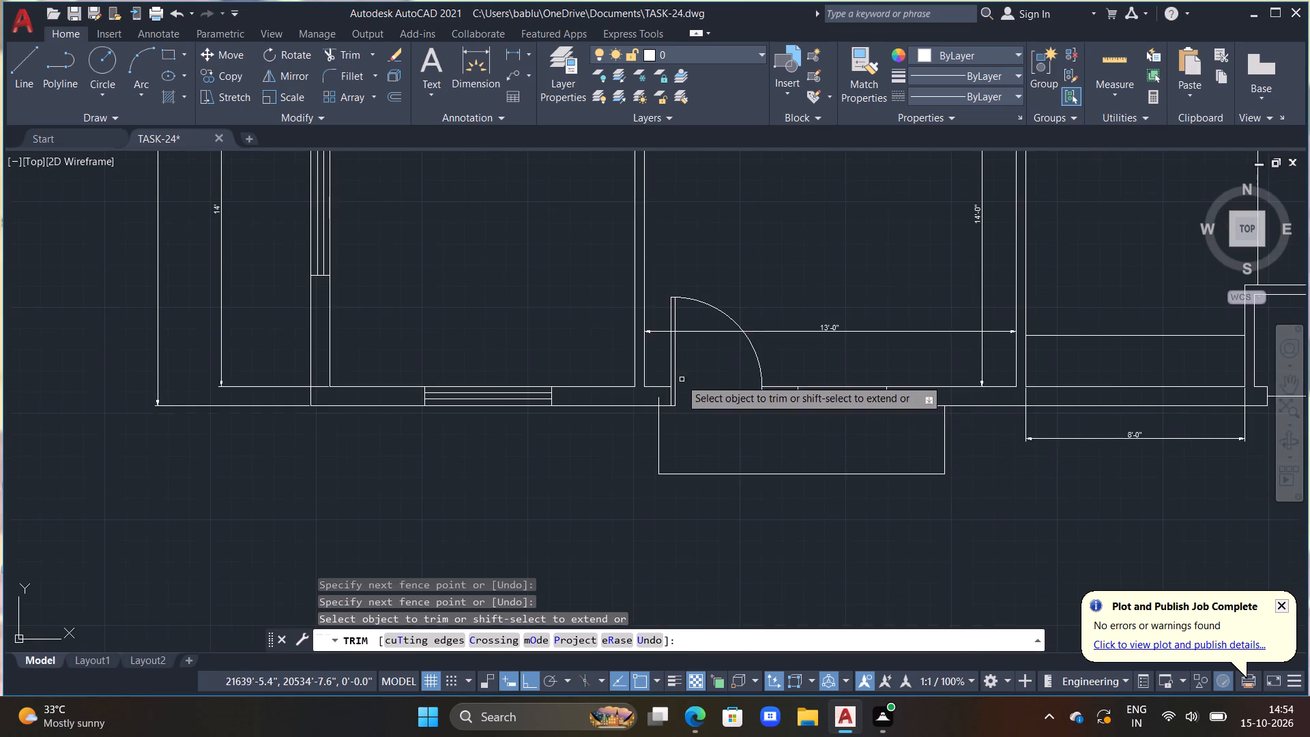
pyautogui.scroll(3, 652, 379)
pyautogui.moveTo(667, 463); pyautogui.dragTo(639, 469)
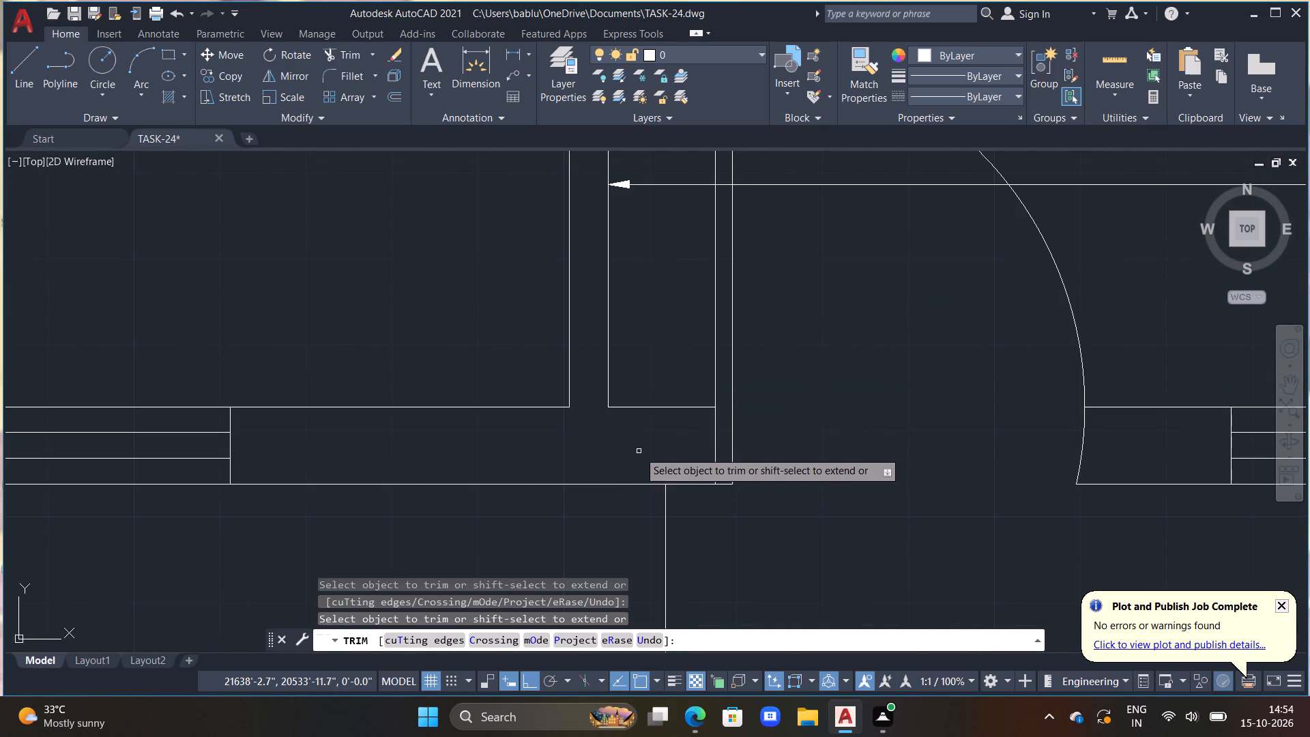
pyautogui.press('Escape')
# Offset the entrance step's bottom line 1' upward toward the door.
pyautogui.scroll(-1, 651, 477)
pyautogui.scroll(-1, 696, 547)
pyautogui.moveTo(751, 600); pyautogui.dragTo(731, 444, button='middle')
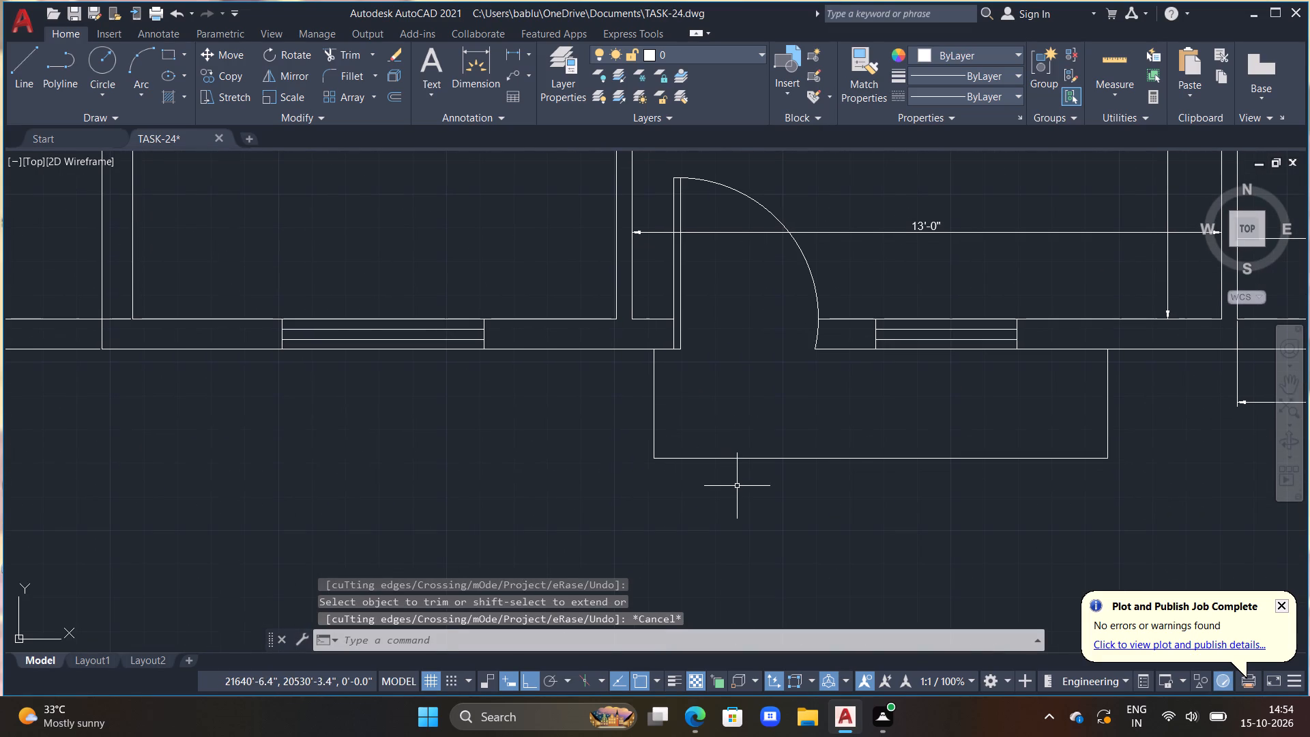
pyautogui.write('OFF')
pyautogui.press('space')
pyautogui.press('2')
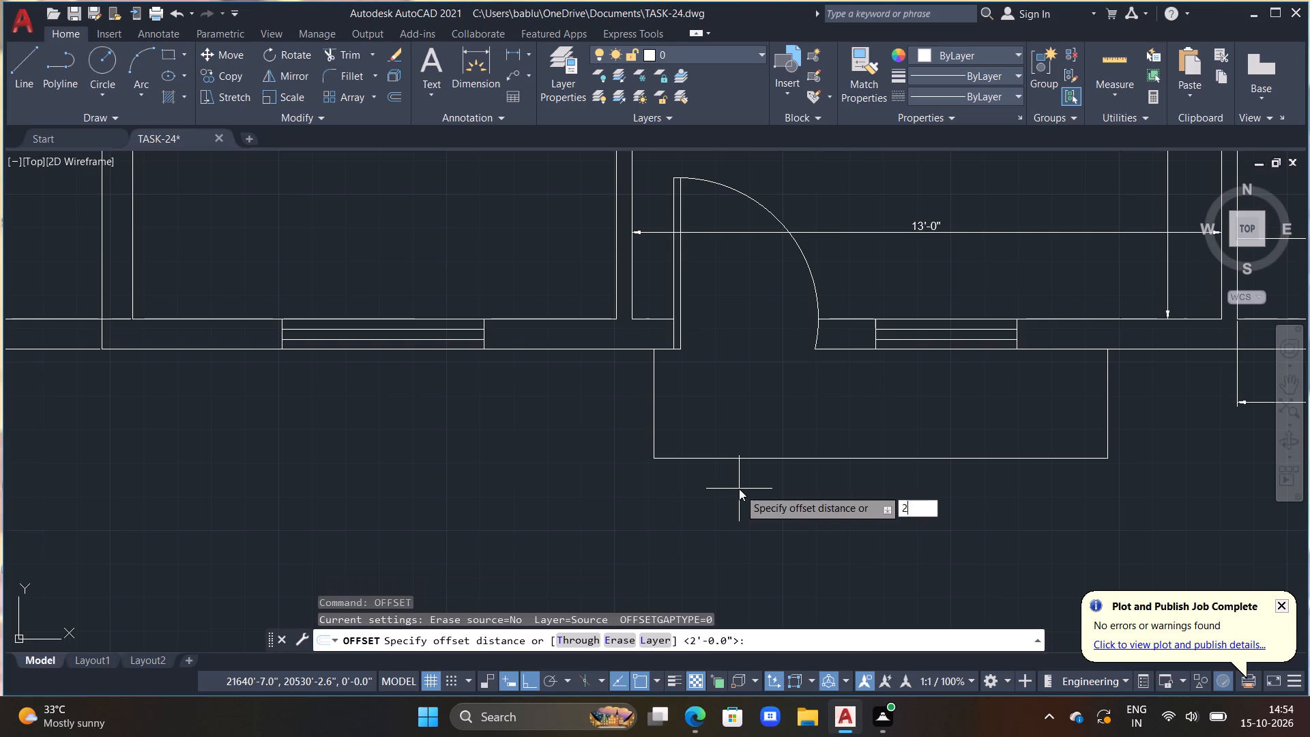
pyautogui.press('BackSpace')
pyautogui.write("1'")
pyautogui.press('Return')
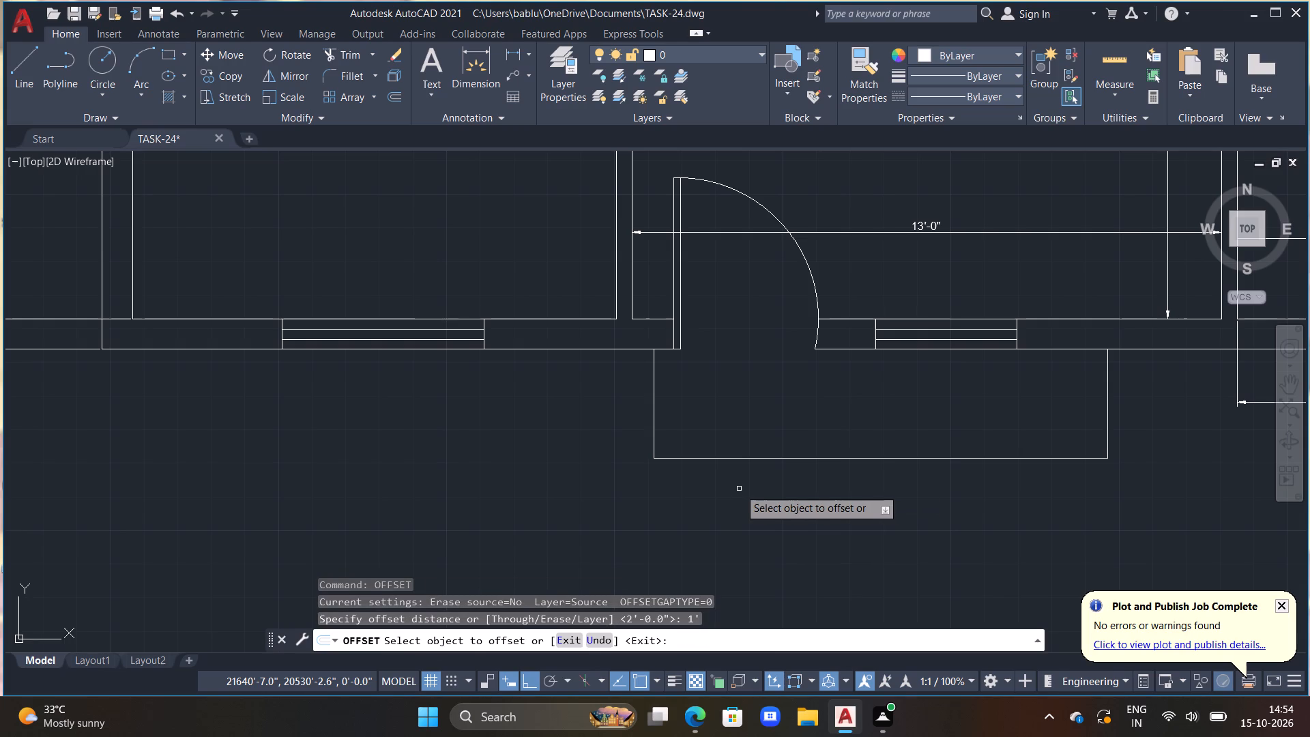
pyautogui.moveTo(800, 458); pyautogui.dragTo(800, 445)
pyautogui.click(796, 414)
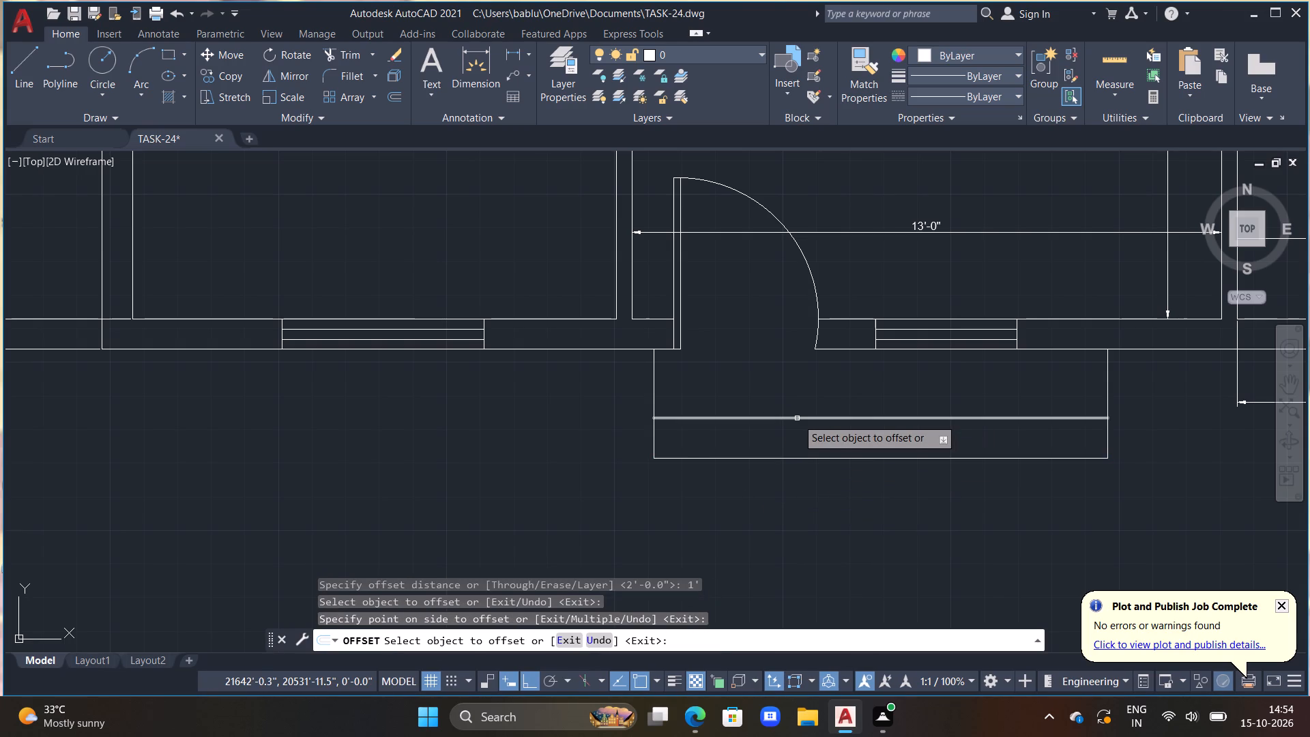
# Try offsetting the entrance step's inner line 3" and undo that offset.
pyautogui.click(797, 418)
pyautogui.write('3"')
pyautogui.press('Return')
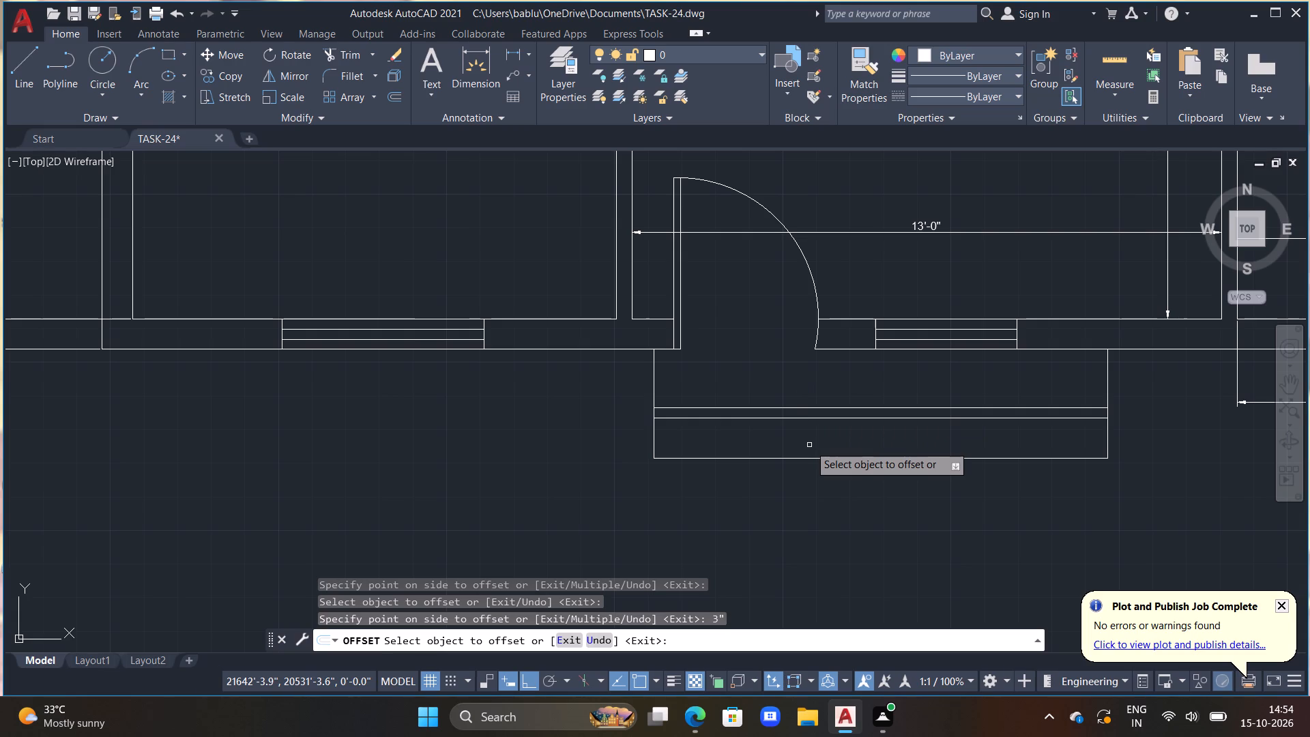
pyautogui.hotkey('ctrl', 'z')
# Offset the entrance step's inner line 1" upward toward the door.
pyautogui.write('1"')
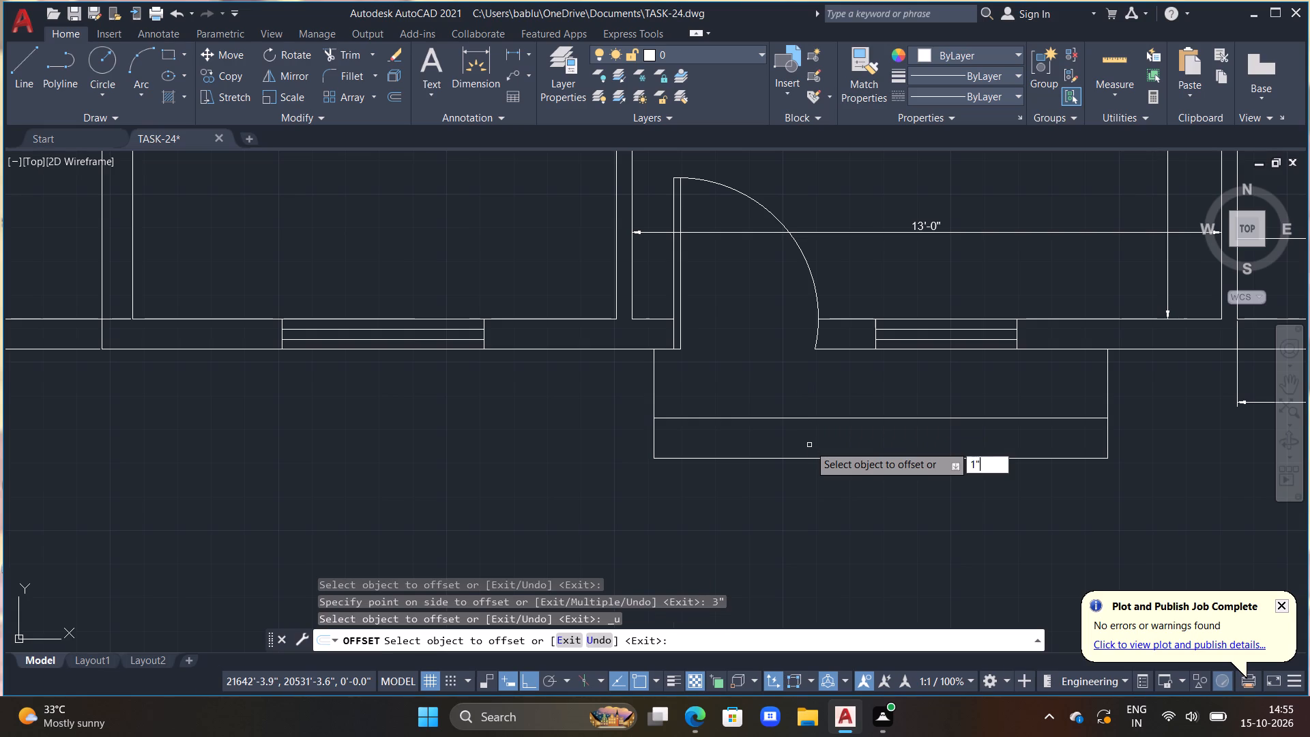
pyautogui.press('Return')
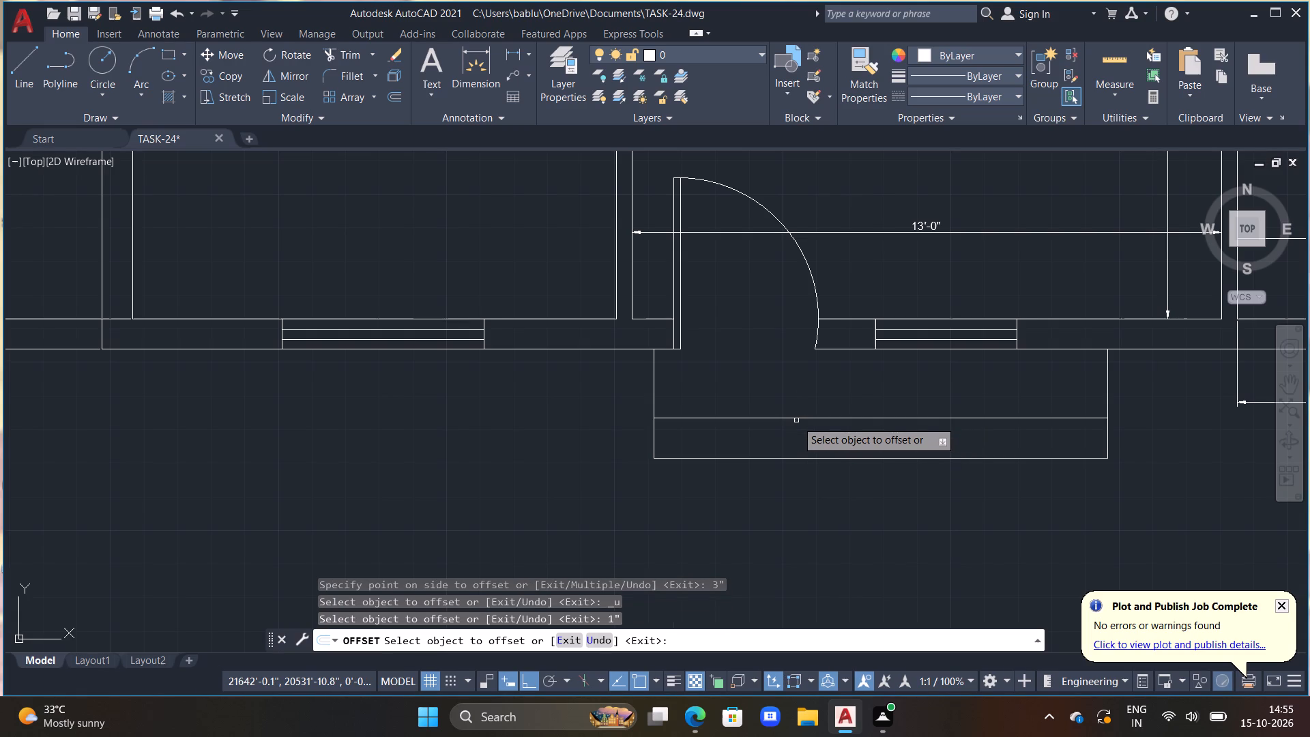
pyautogui.moveTo(796, 418); pyautogui.dragTo(794, 411)
pyautogui.write('1"')
pyautogui.press('Return')
pyautogui.press('`')
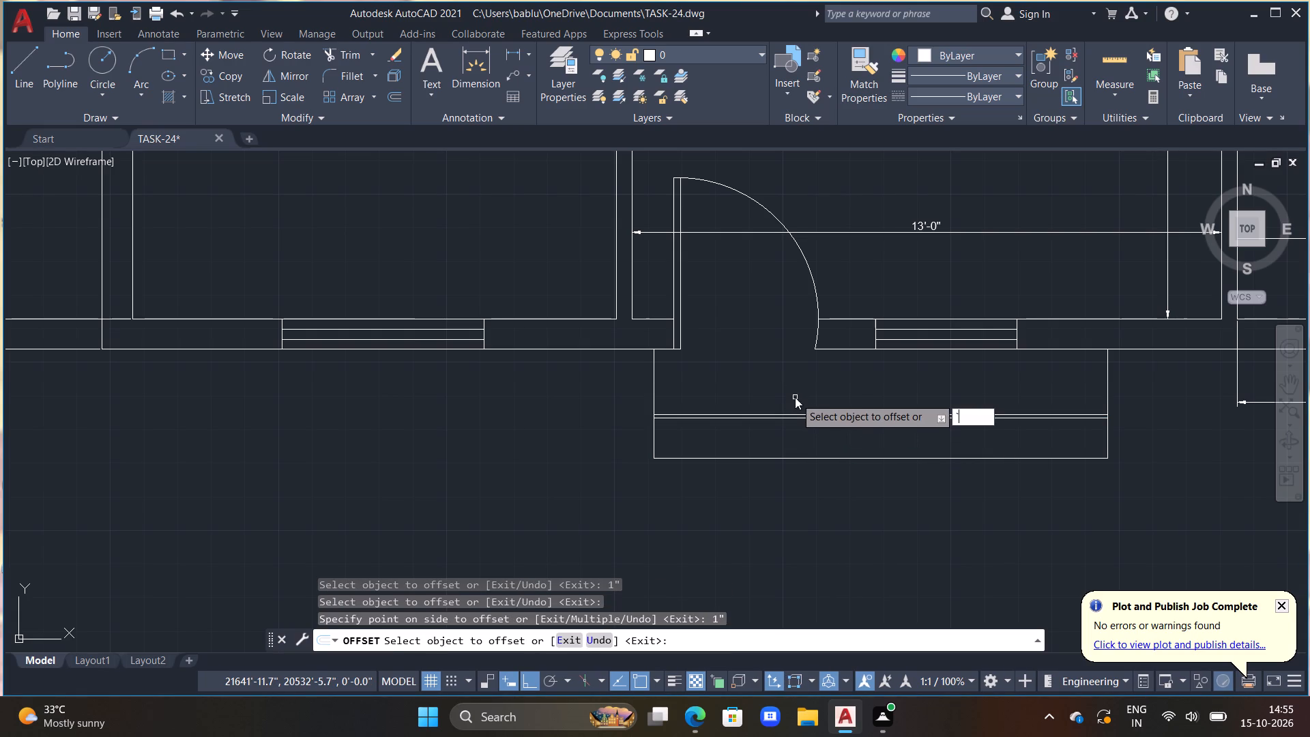
pyautogui.scroll(-1, 812, 436)
pyautogui.moveTo(813, 461); pyautogui.dragTo(819, 375, button='middle')
pyautogui.scroll(-1, 814, 405)
pyautogui.moveTo(814, 413); pyautogui.dragTo(813, 399, button='middle')
pyautogui.scroll(1, 814, 405)
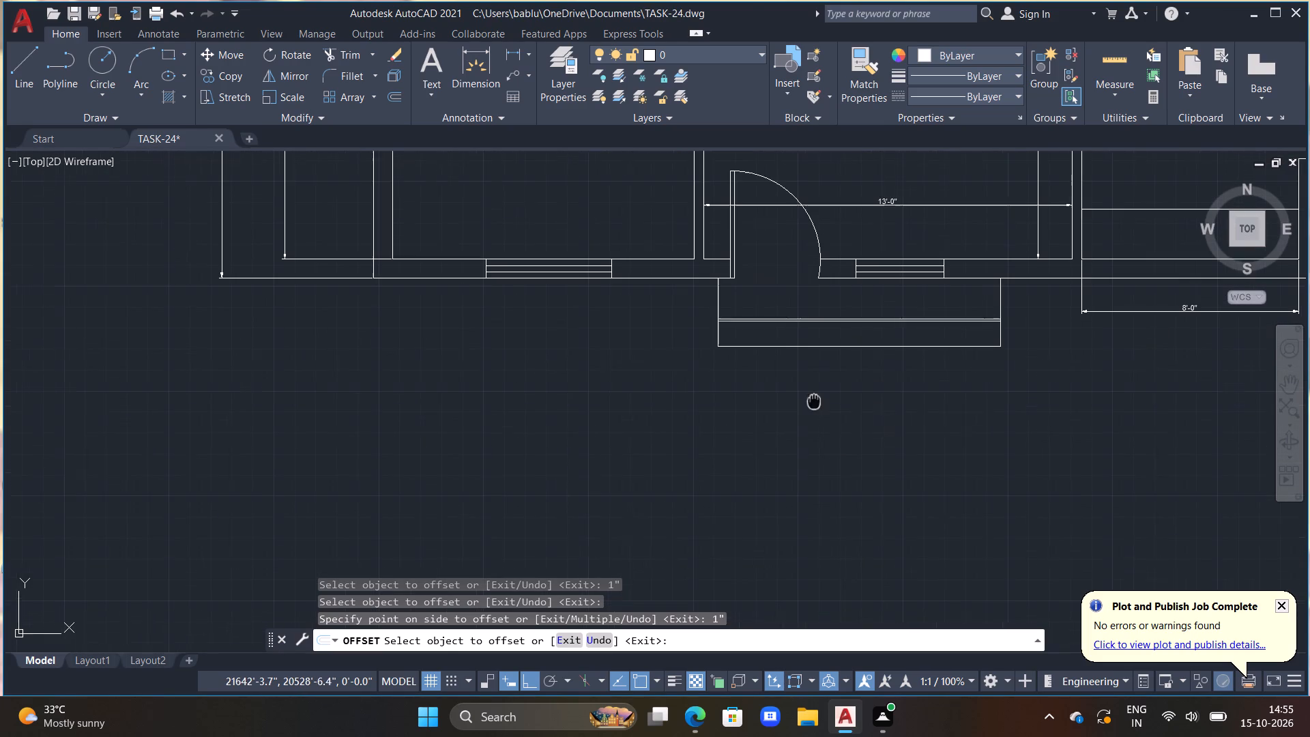
pyautogui.moveTo(813, 399); pyautogui.dragTo(813, 399, button='middle')
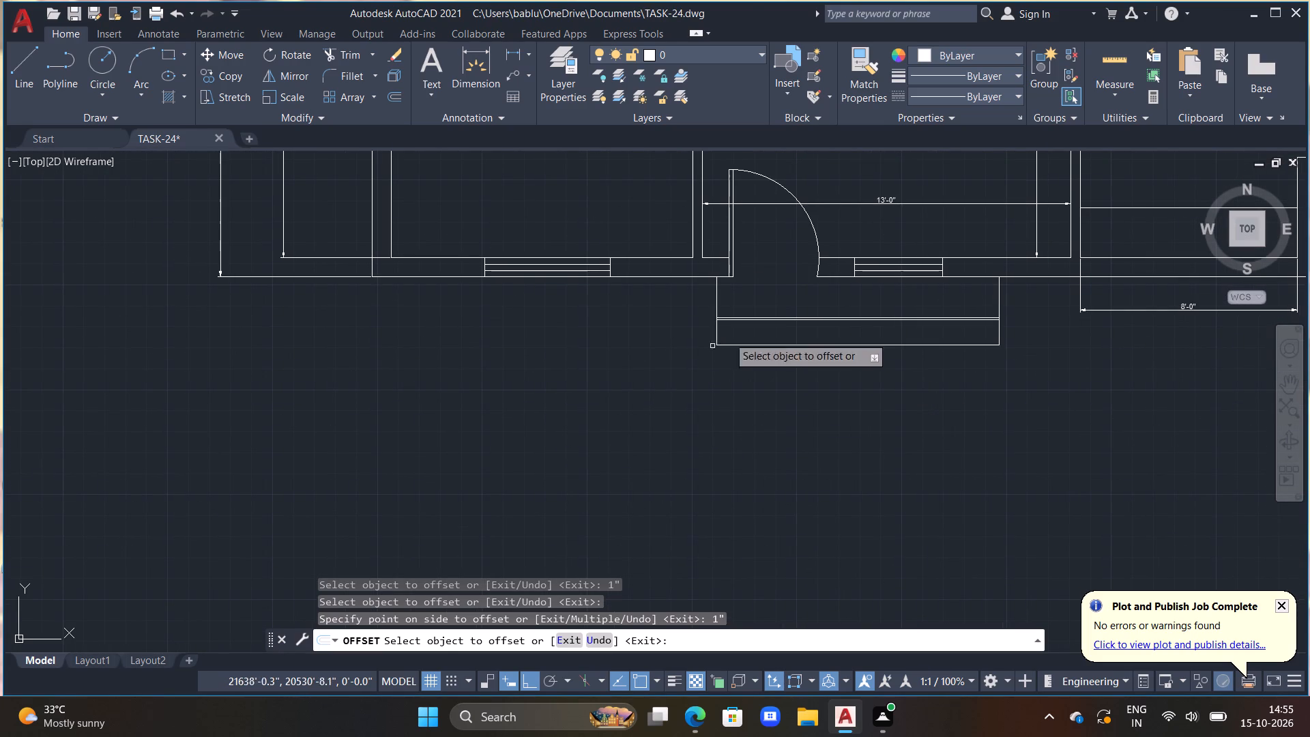
pyautogui.press('Escape')
# Dimension the entrance step's width along its bottom line, placing the dimension line below the step.
pyautogui.click(474, 64)
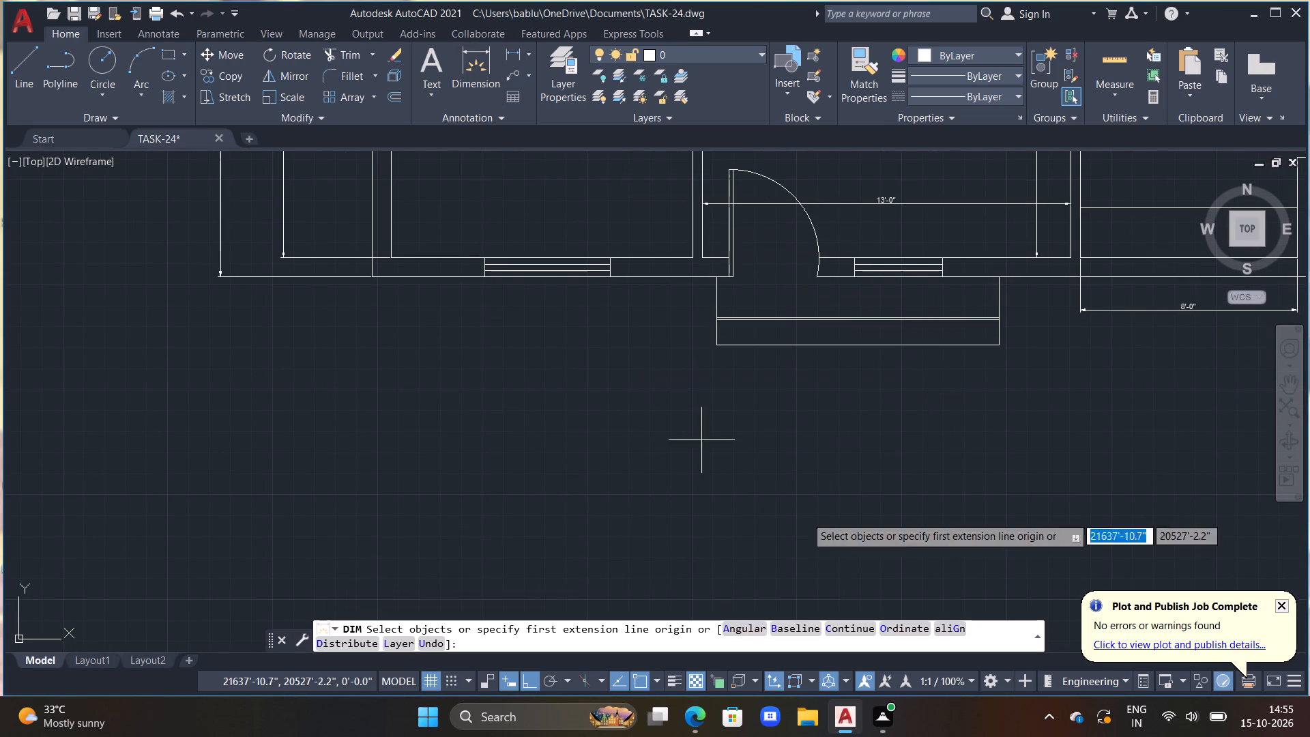
pyautogui.click(713, 342)
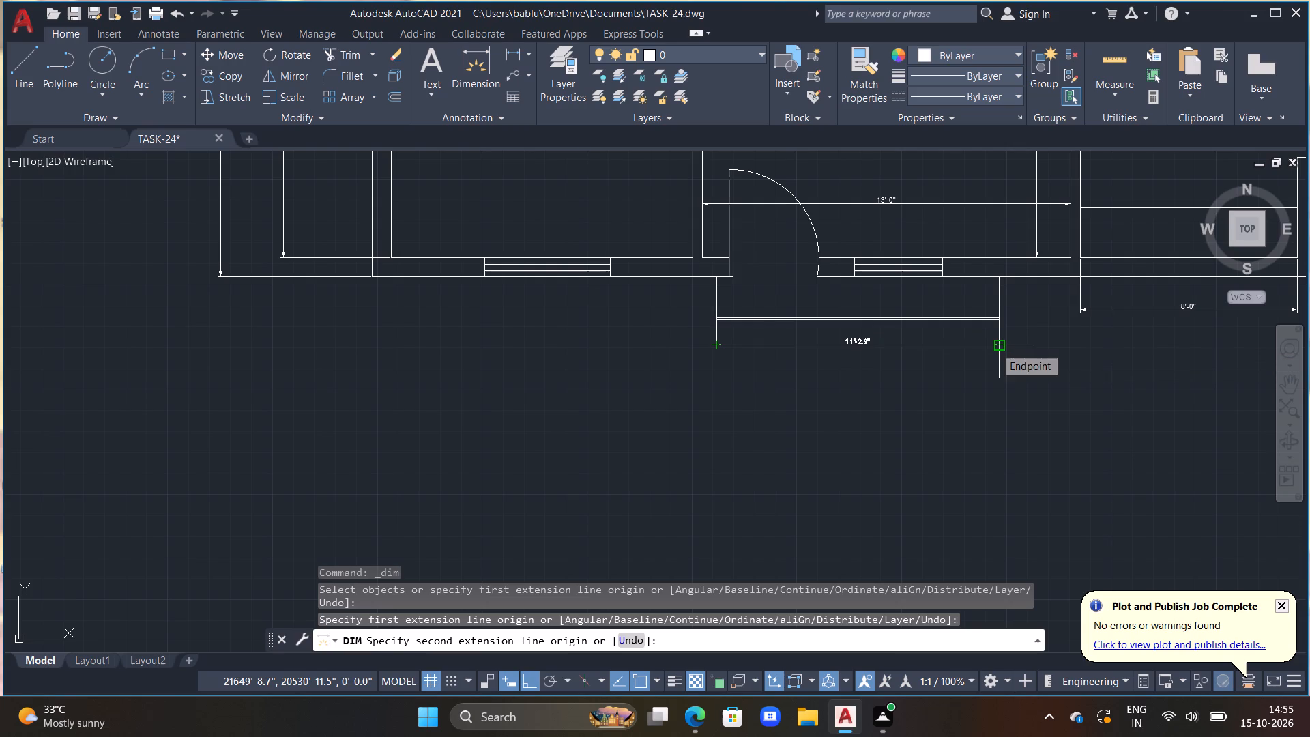
pyautogui.click(1000, 345)
pyautogui.click(1013, 390)
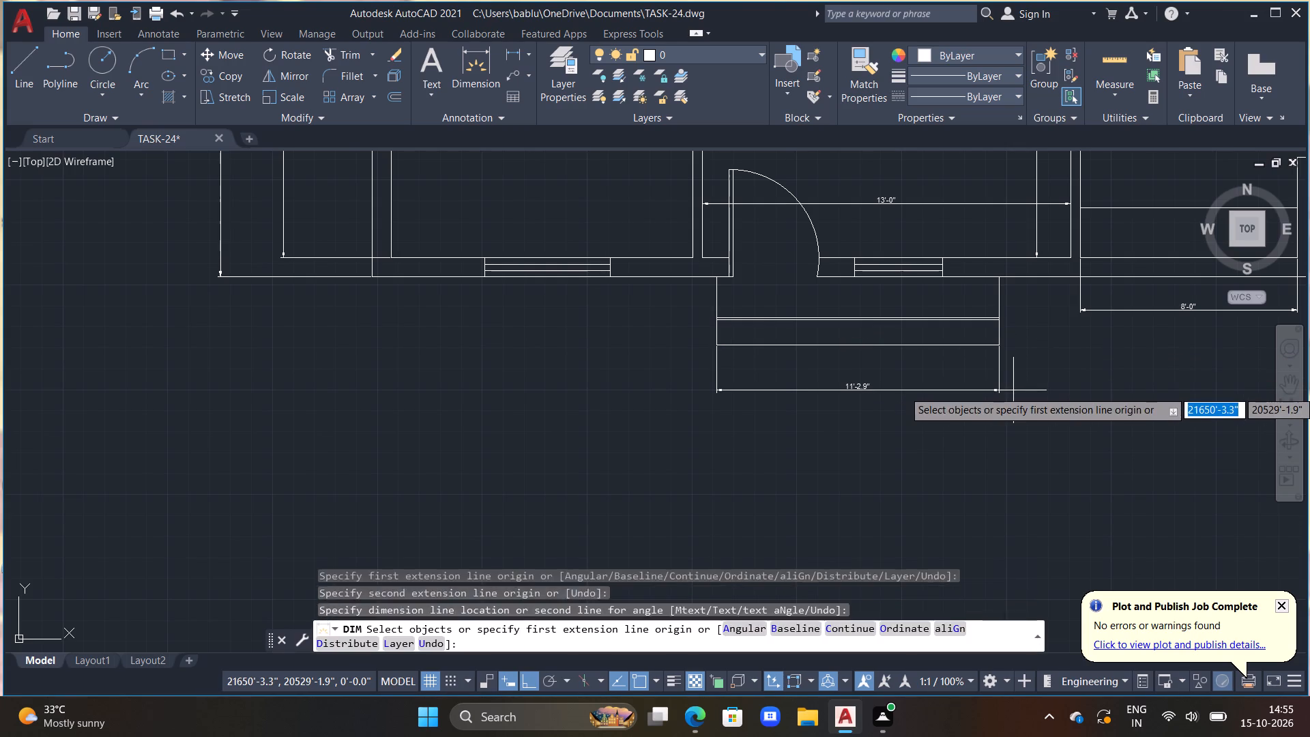
pyautogui.press('Escape')
# Replace the text of the entrance step's width dimension with 6'-0" and finish text editing.
pyautogui.scroll(2, 1013, 386)
pyautogui.doubleClick(585, 383)
pyautogui.scroll(2, 645, 385)
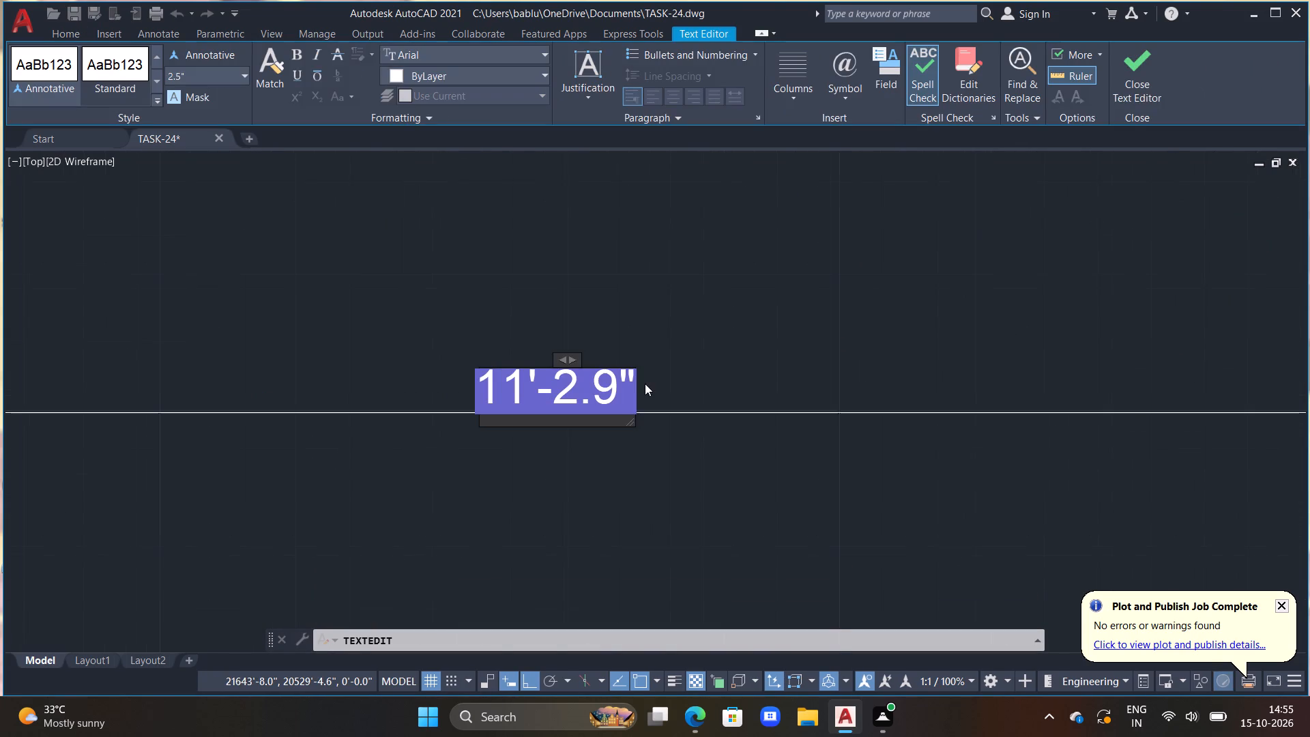
pyautogui.press('Delete')
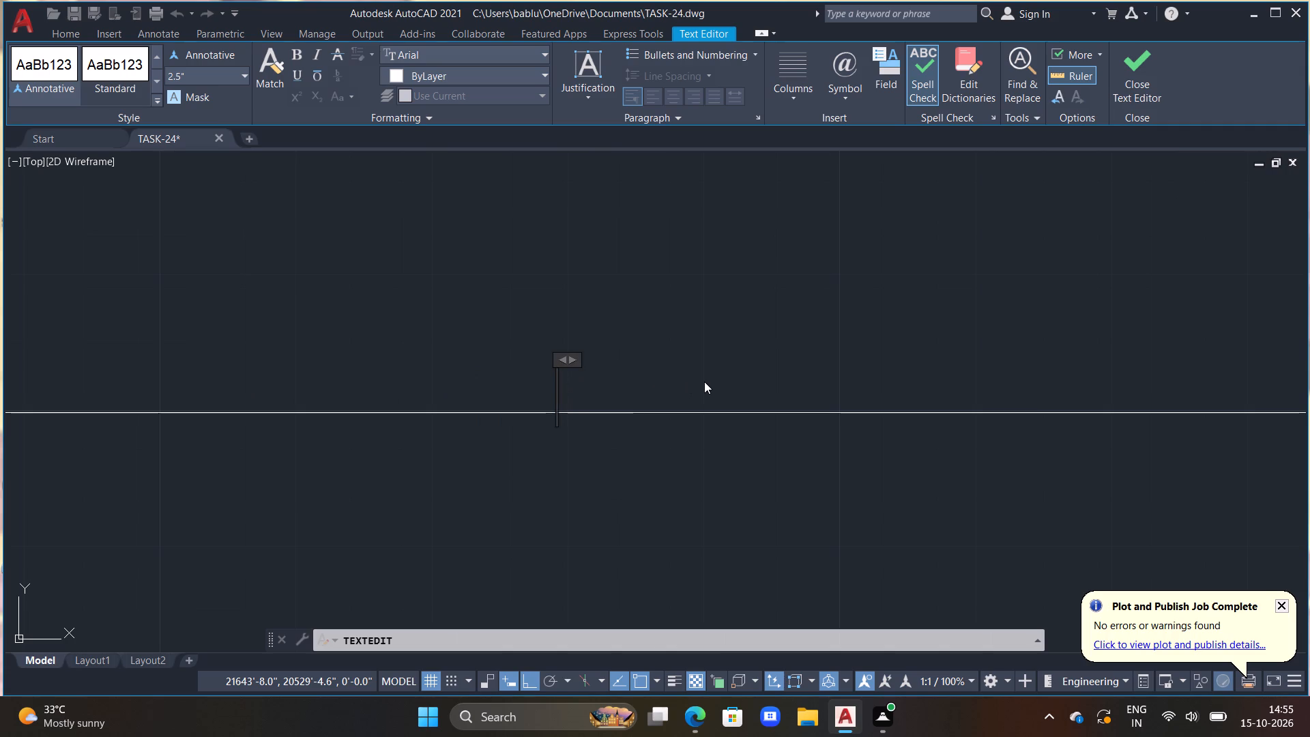
pyautogui.press('6')
pyautogui.press("'")
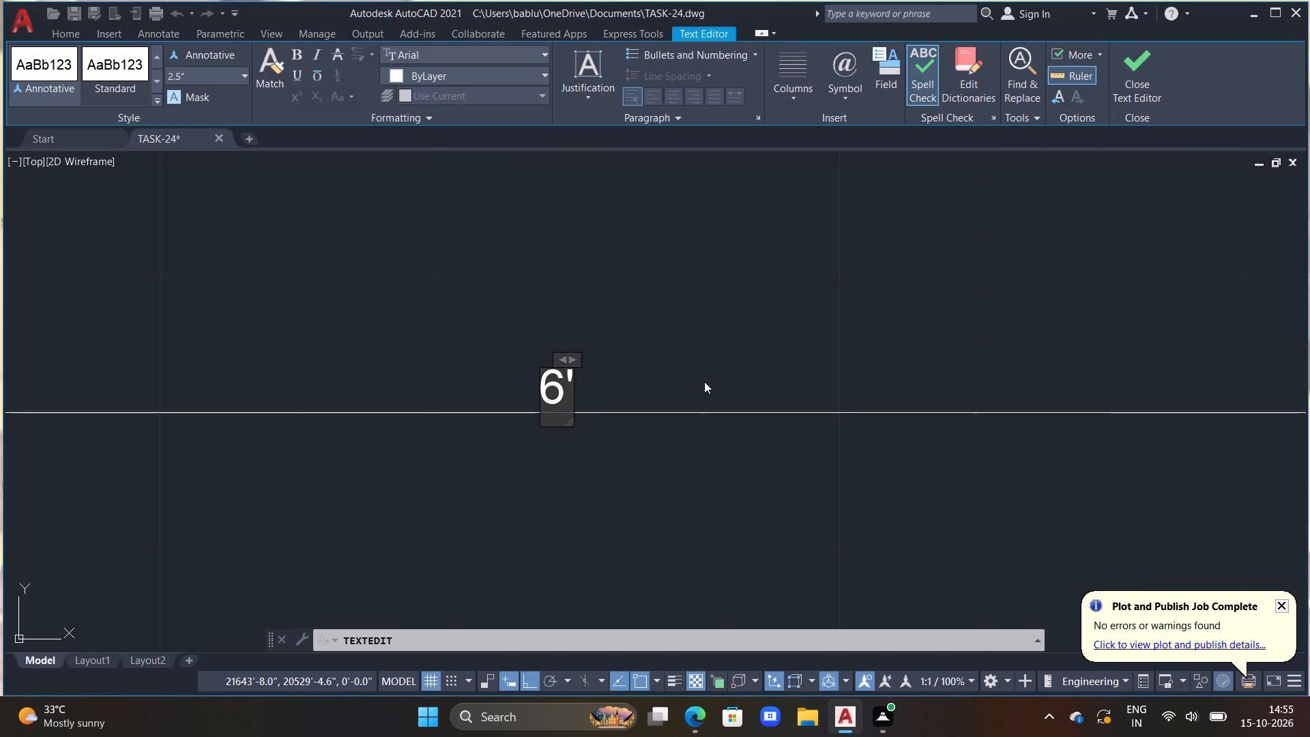
pyautogui.write('-0"')
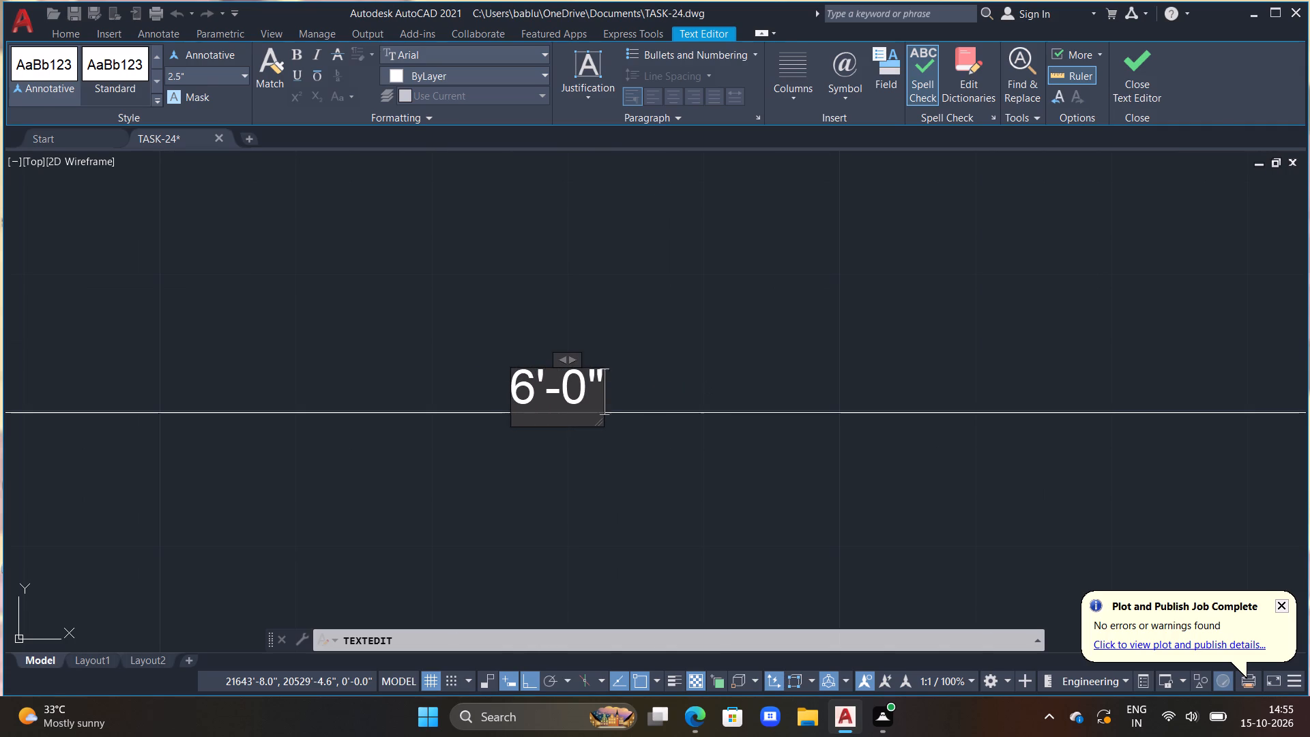
pyautogui.click(652, 194)
pyautogui.press('Escape')
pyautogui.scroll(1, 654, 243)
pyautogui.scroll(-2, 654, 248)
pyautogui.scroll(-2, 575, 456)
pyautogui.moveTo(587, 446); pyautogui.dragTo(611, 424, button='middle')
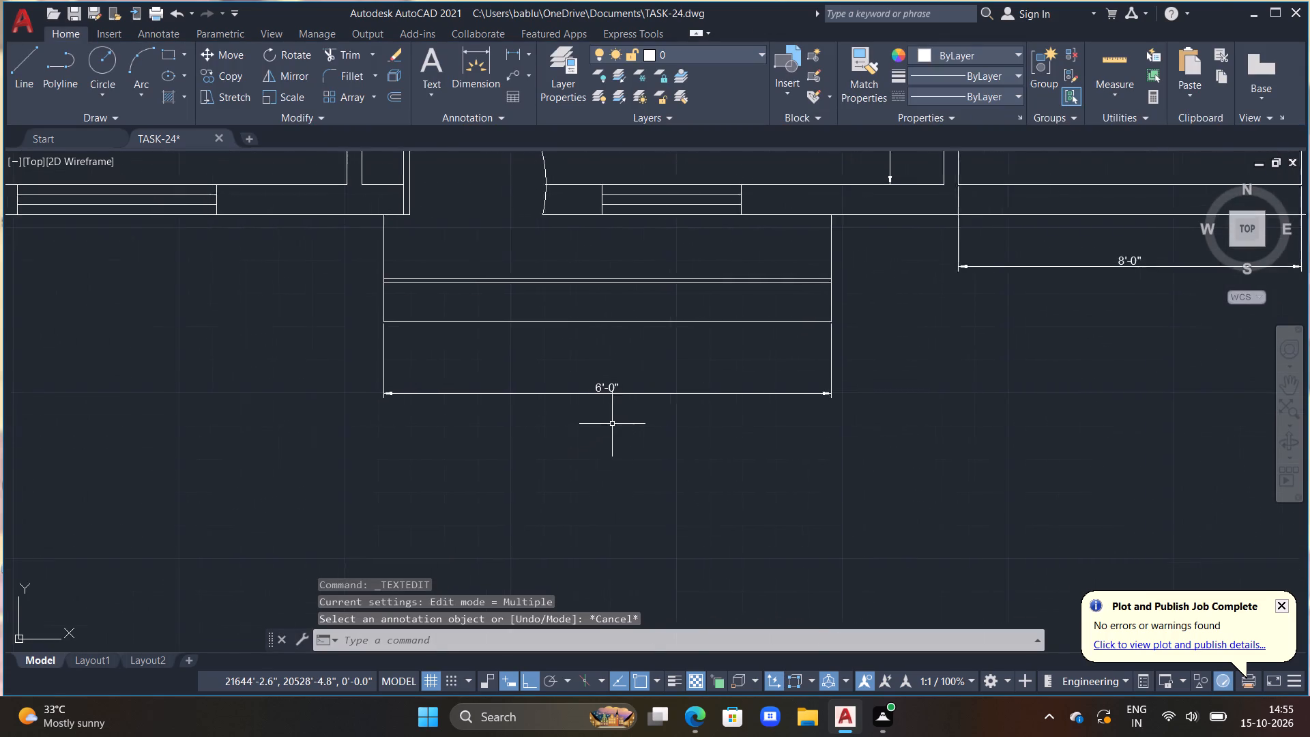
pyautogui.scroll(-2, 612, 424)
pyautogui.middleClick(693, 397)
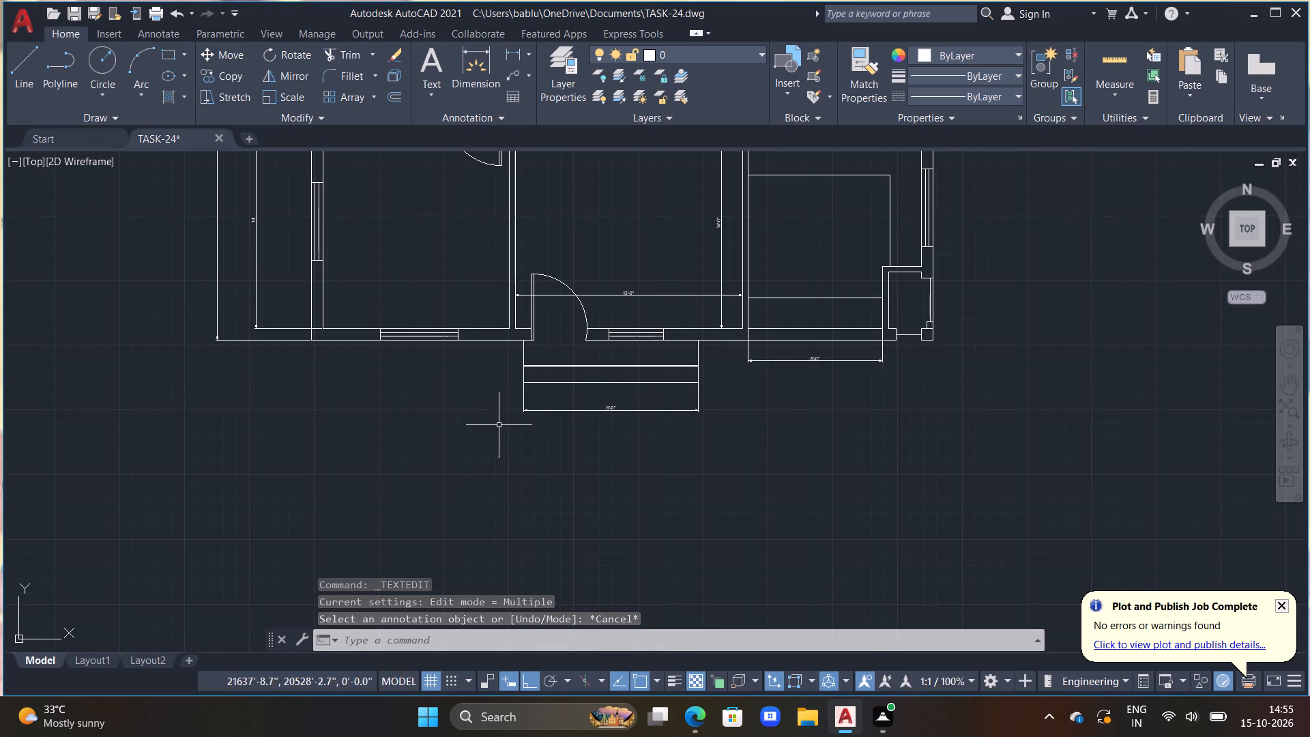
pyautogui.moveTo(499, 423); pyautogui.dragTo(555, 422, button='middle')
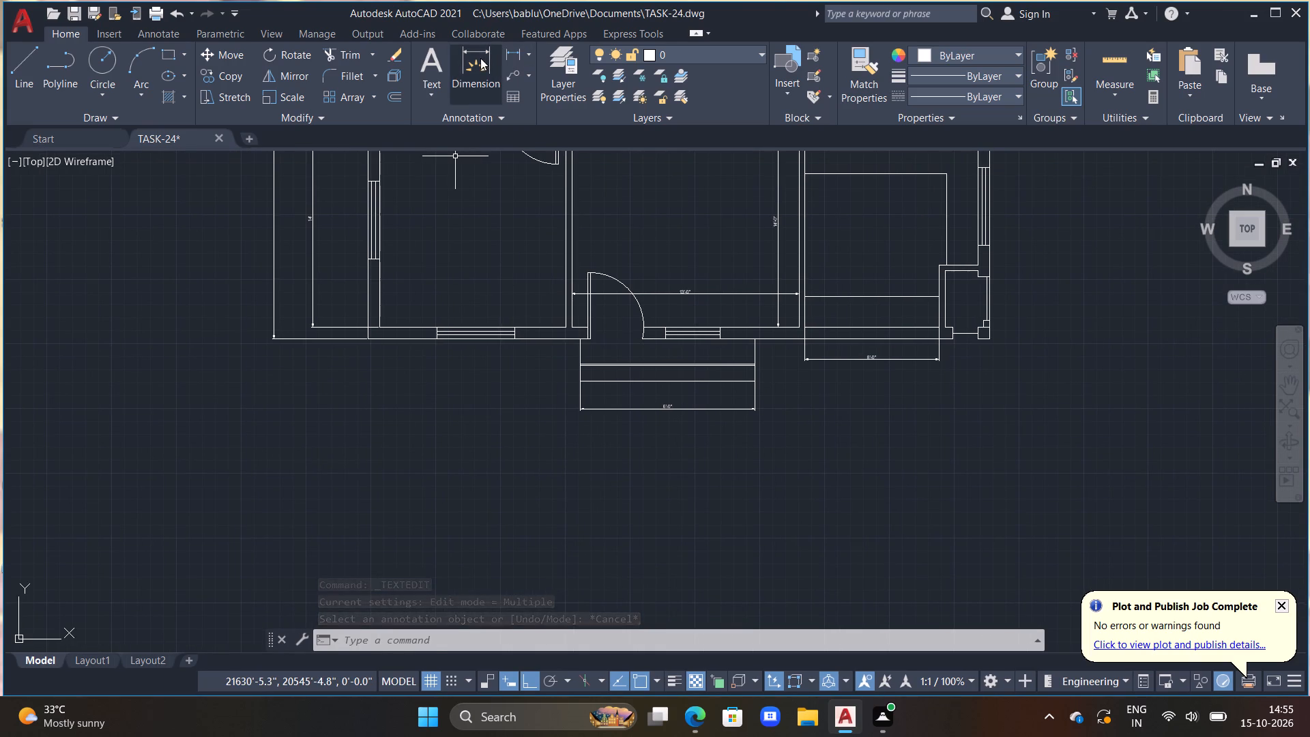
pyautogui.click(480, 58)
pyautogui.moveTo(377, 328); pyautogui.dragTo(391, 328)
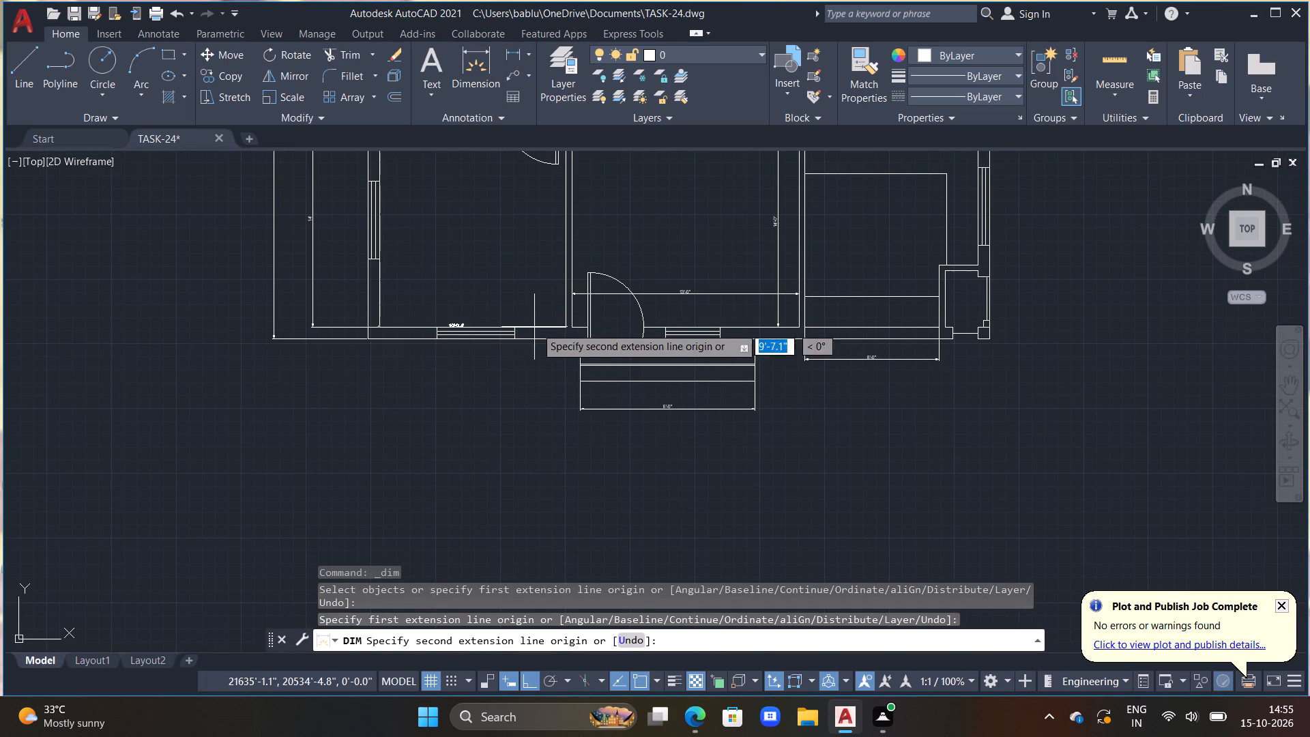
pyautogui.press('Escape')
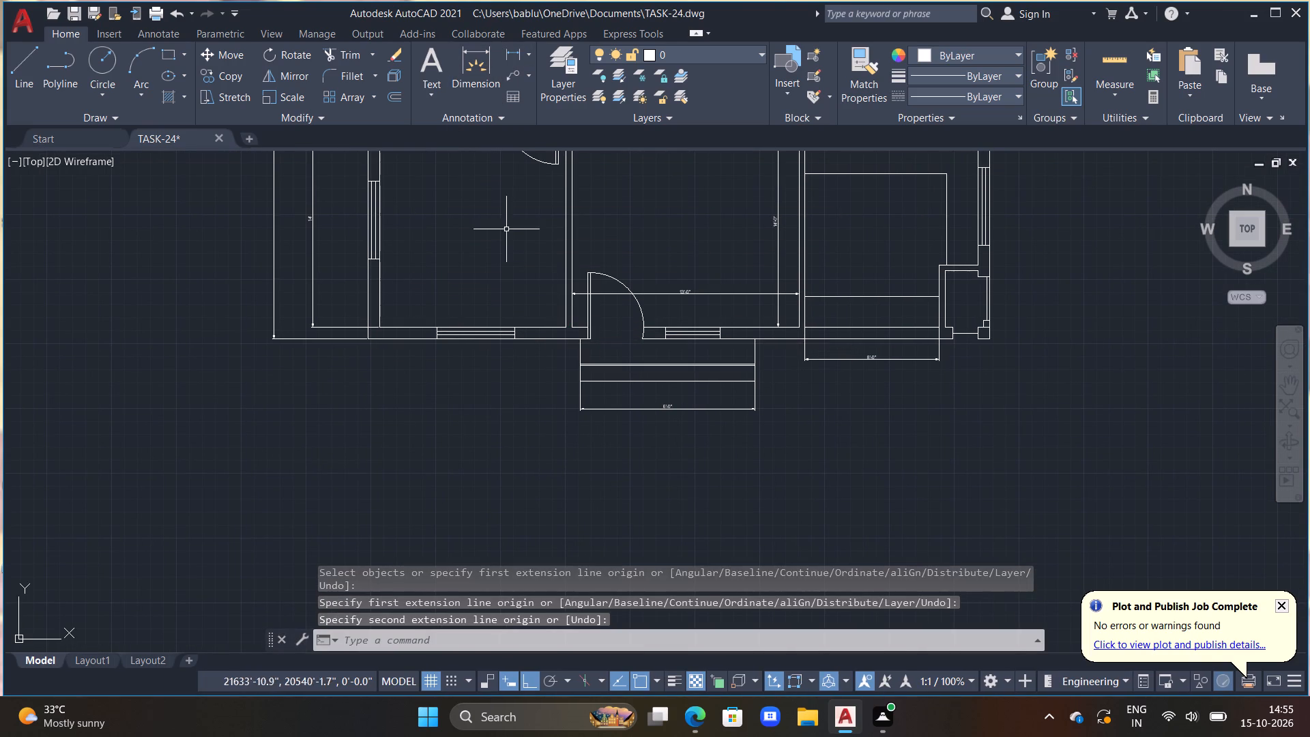
# Dimension the lower-left room's width from the plan's outer corner to the partition's far face, placing the line level with the step's dimension.
pyautogui.click(477, 74)
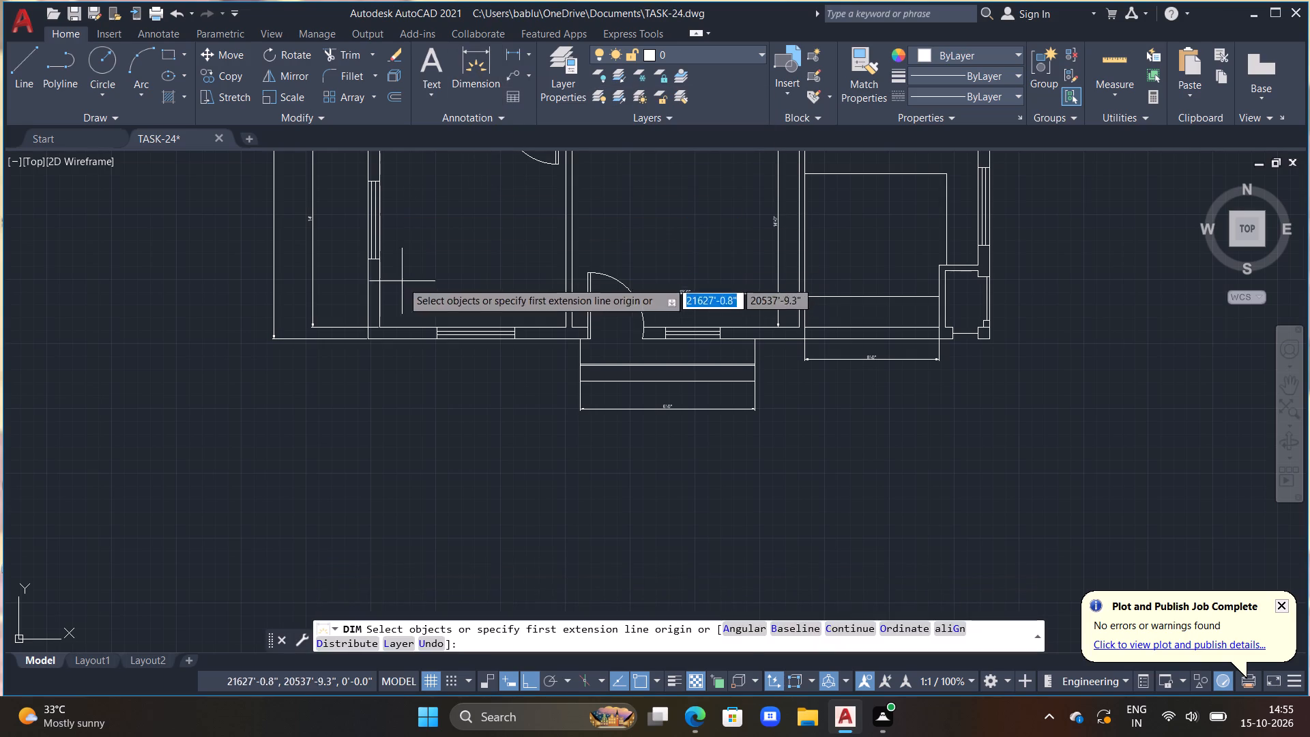
pyautogui.click(366, 338)
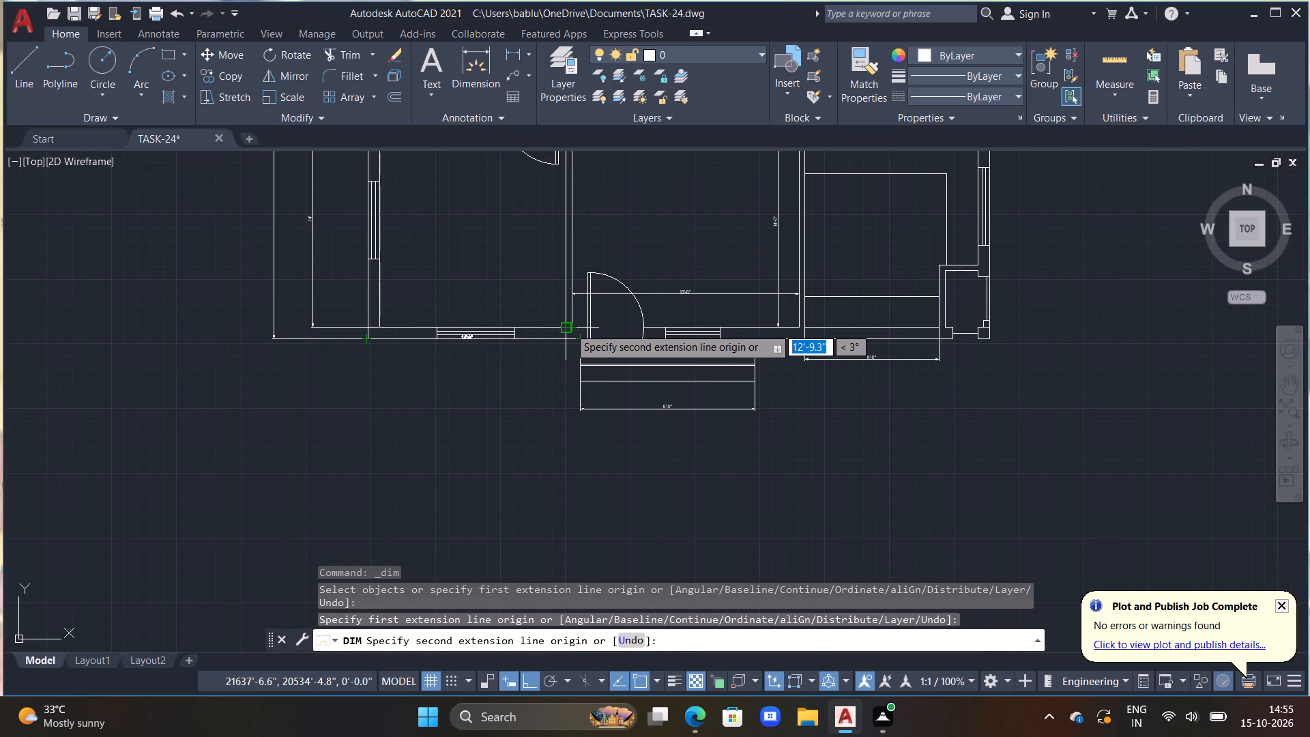
pyautogui.scroll(3, 569, 328)
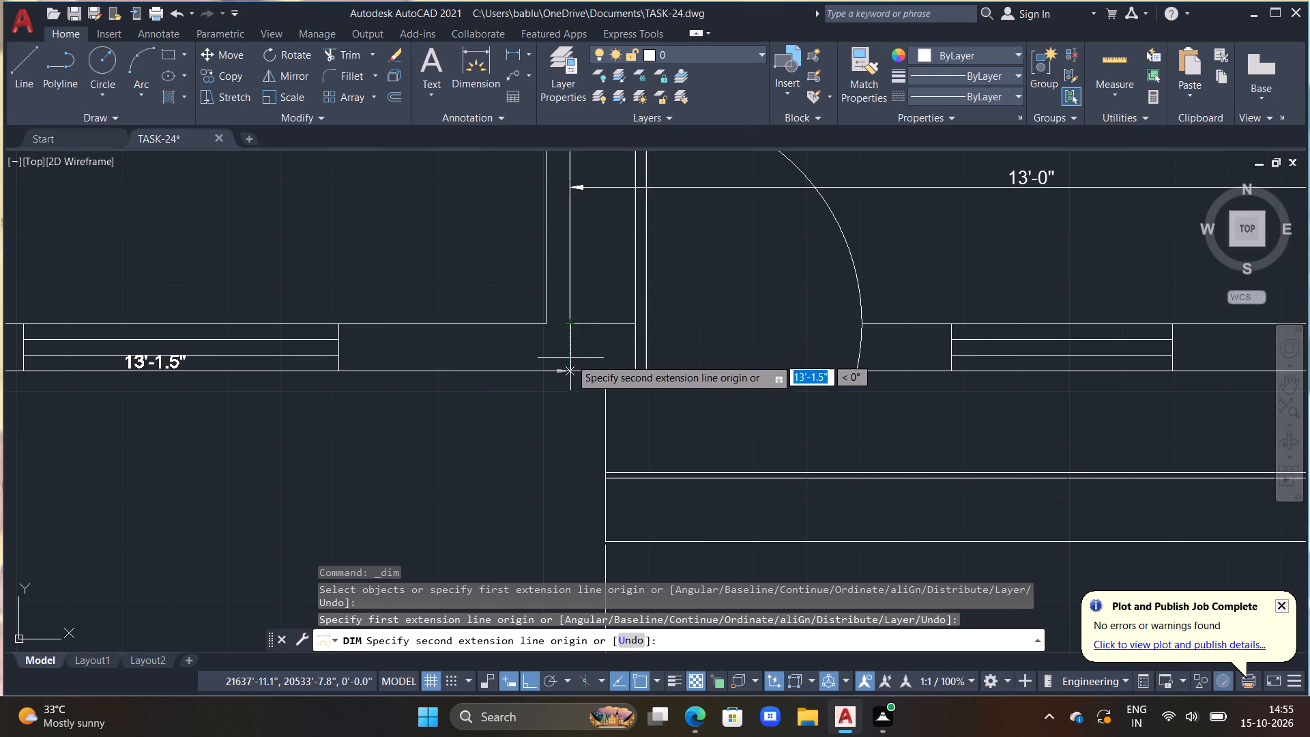
pyautogui.moveTo(569, 372); pyautogui.dragTo(572, 422)
pyautogui.scroll(1, 588, 390)
pyautogui.scroll(-4, 588, 390)
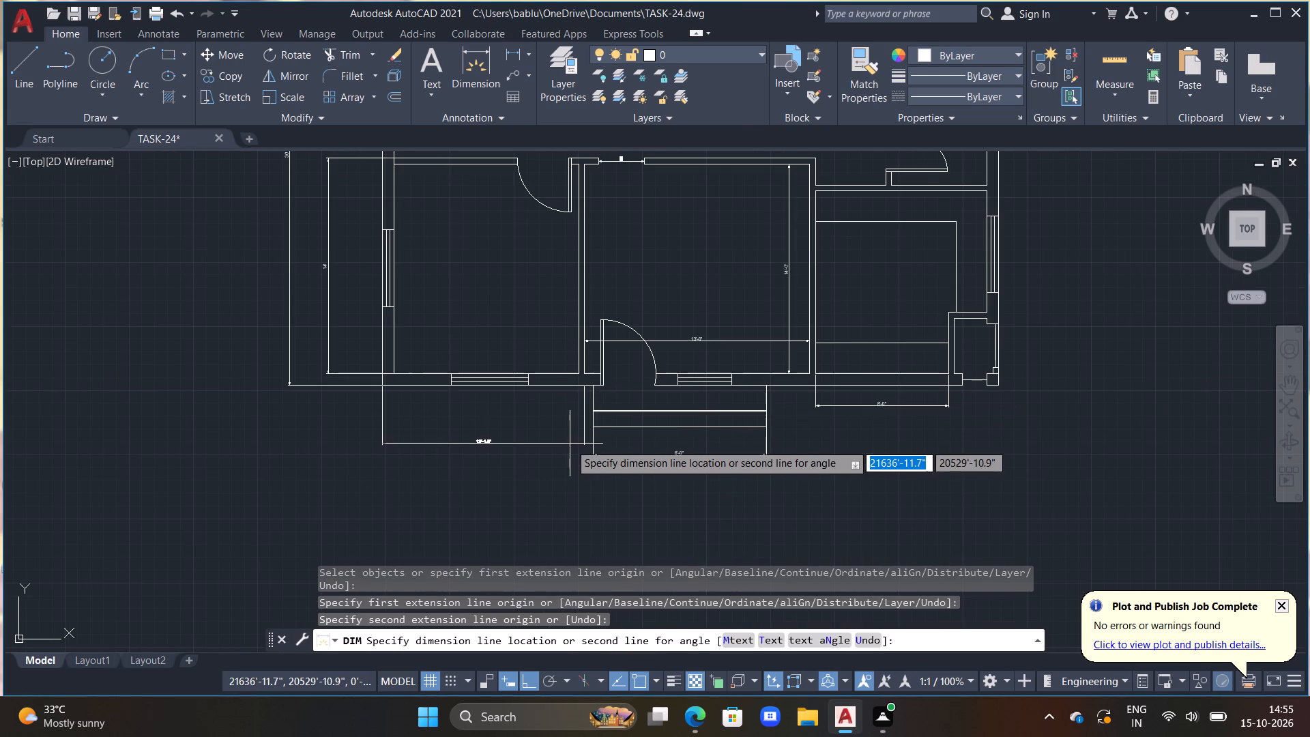
pyautogui.scroll(2, 570, 452)
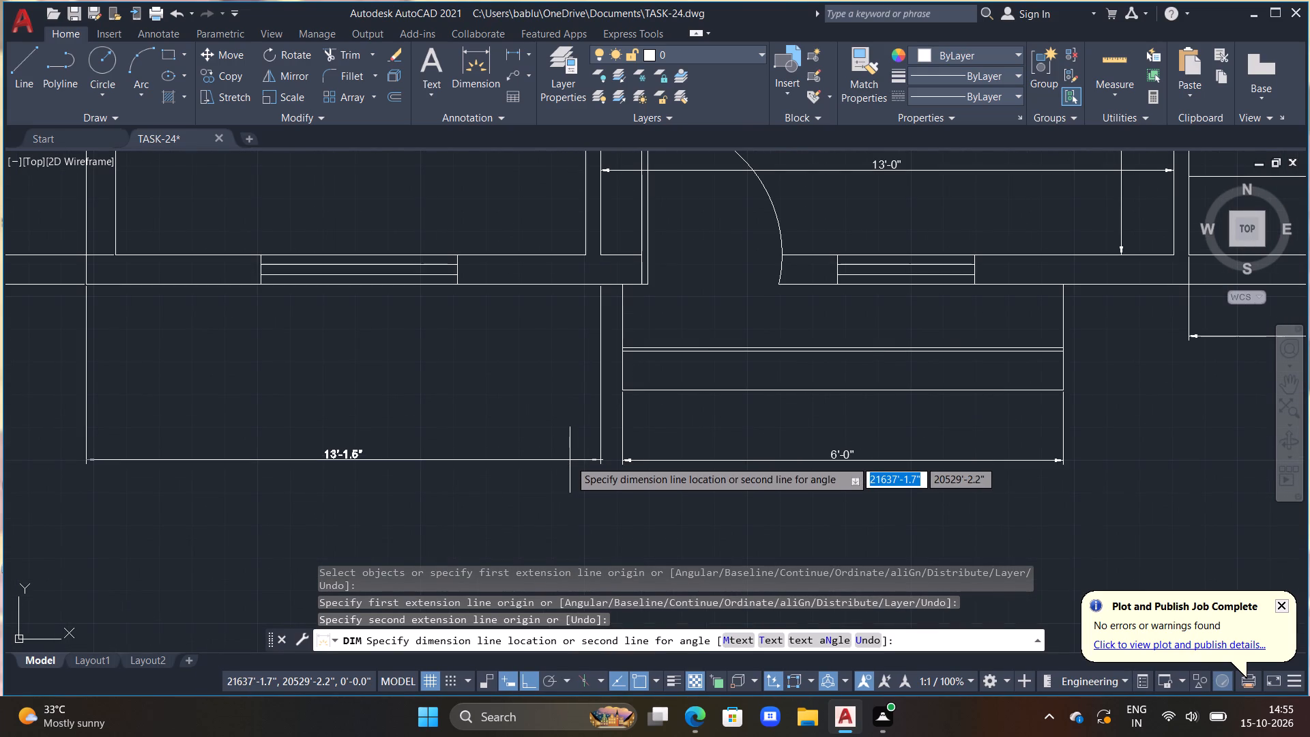
pyautogui.click(570, 459)
pyautogui.press('Escape')
# Replace the text of the lower-left room's new width dimension with 14'-0" and finish text editing.
pyautogui.doubleClick(340, 452)
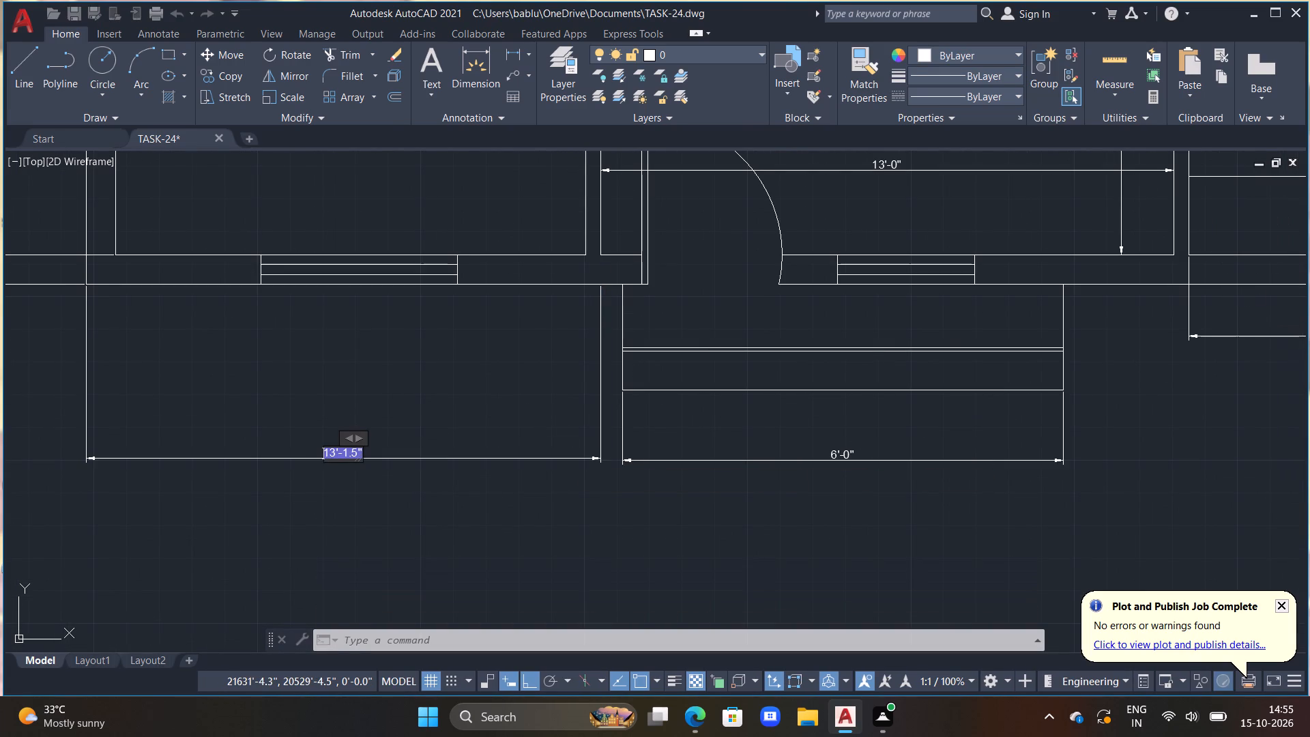
pyautogui.press('Right')
pyautogui.press('BackSpace')
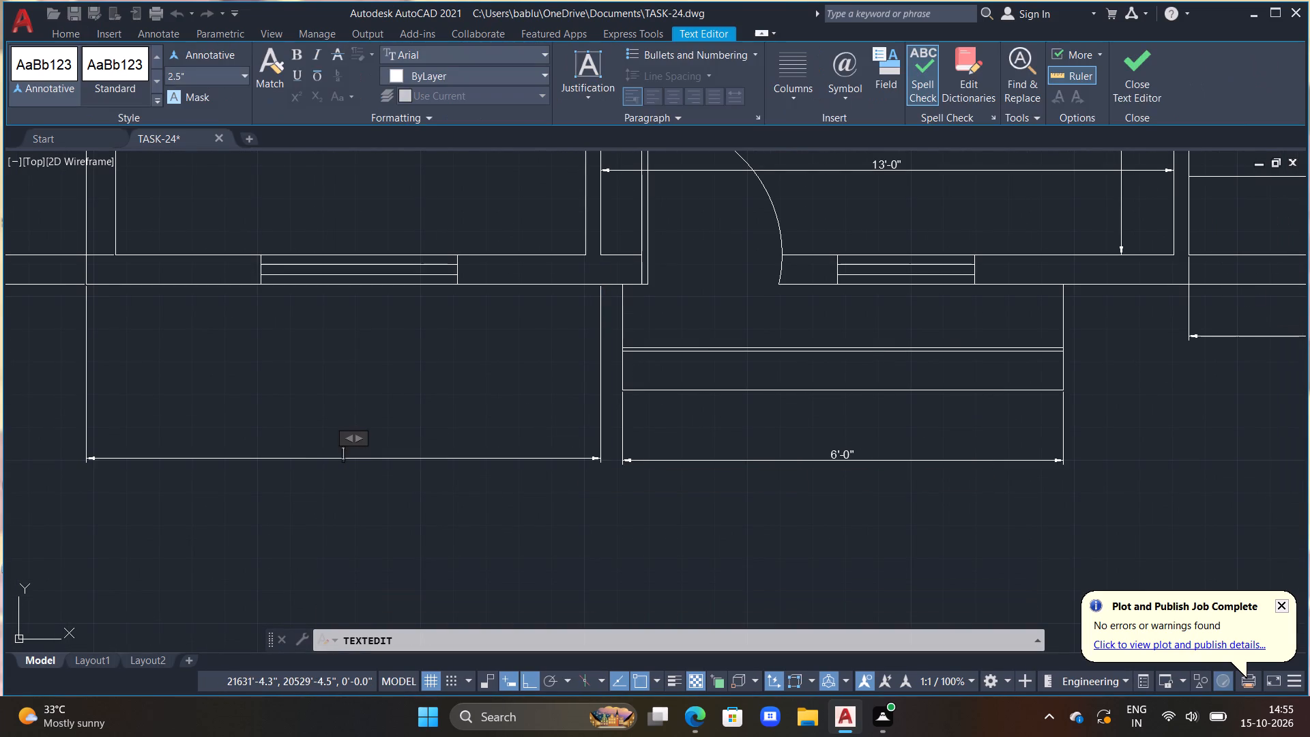
pyautogui.write('14')
pyautogui.write('\'-0"')
pyautogui.press('Escape')
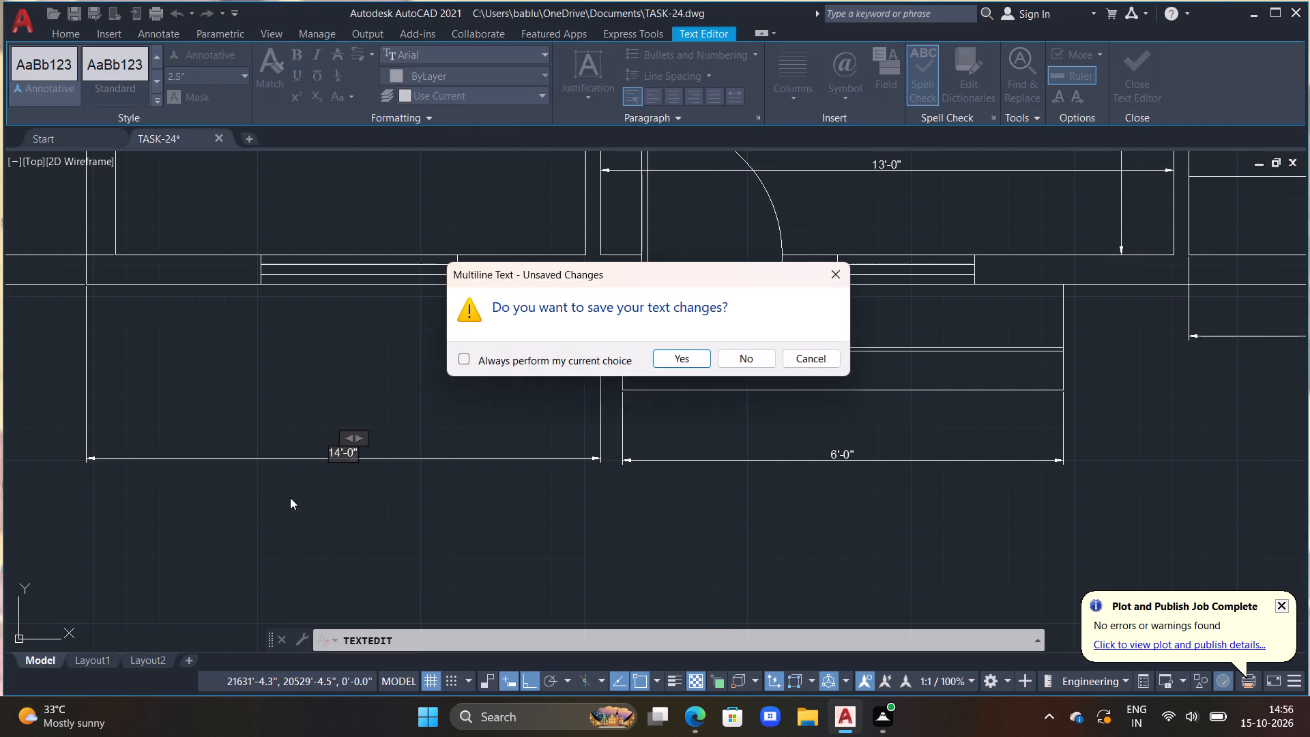
pyautogui.click(290, 497)
pyautogui.click(839, 275)
pyautogui.moveTo(764, 491); pyautogui.dragTo(767, 498)
pyautogui.press('Escape')
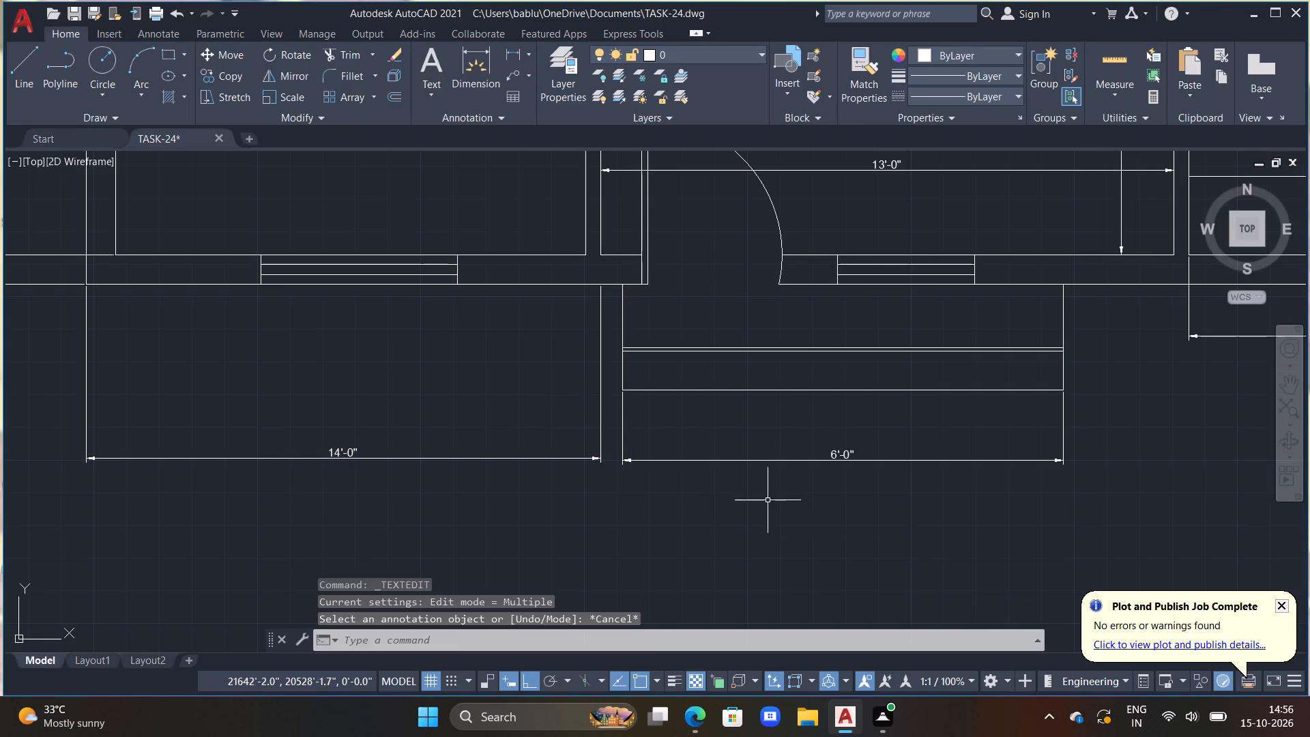
# Dimension the upper-left room's inside width along its bottom wall, placing the dimension line in the corridor below.
pyautogui.scroll(-5, 770, 499)
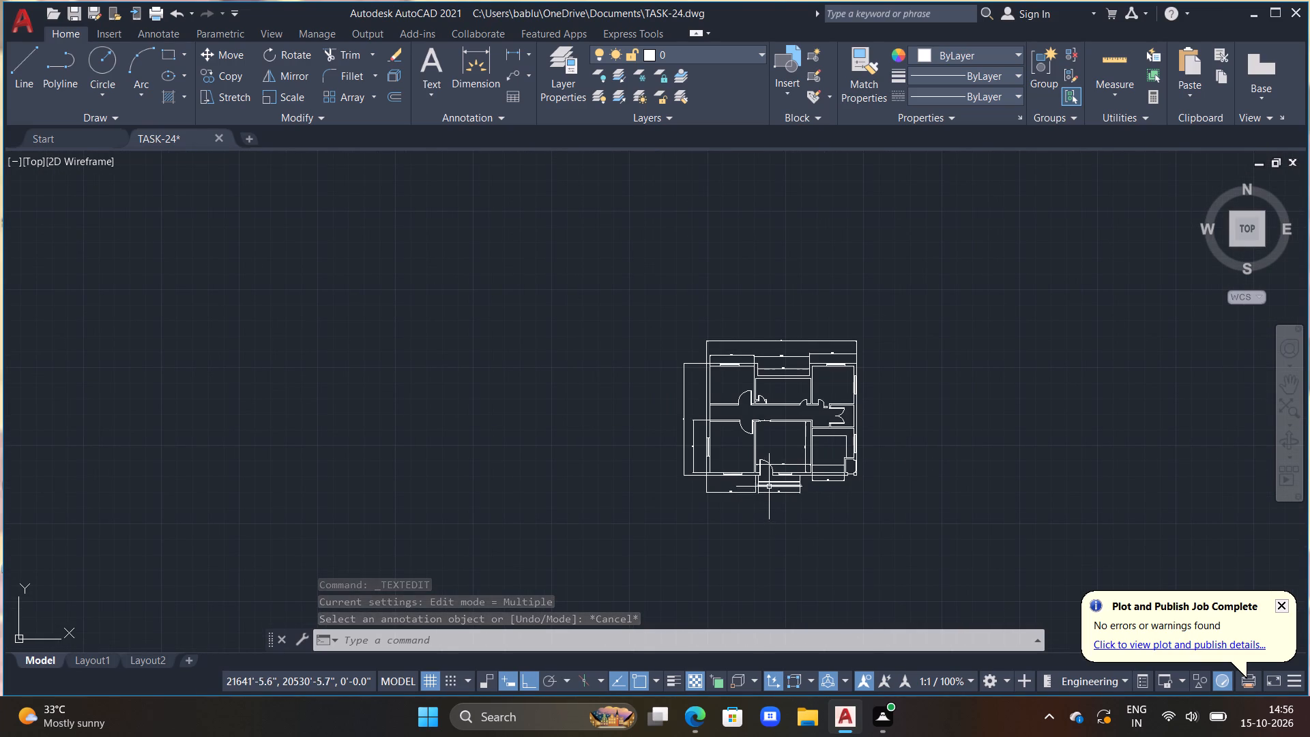
pyautogui.scroll(3, 693, 411)
pyautogui.moveTo(794, 474); pyautogui.dragTo(718, 420, button='middle')
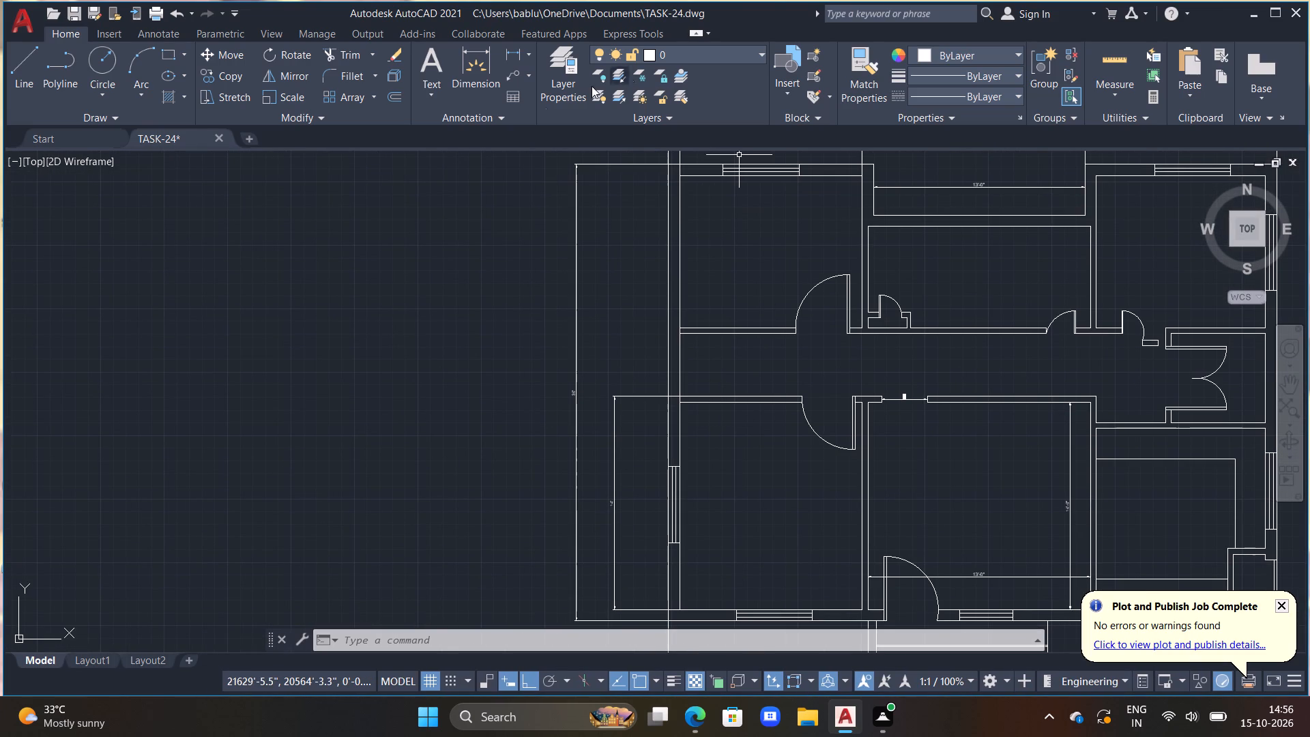
pyautogui.click(482, 83)
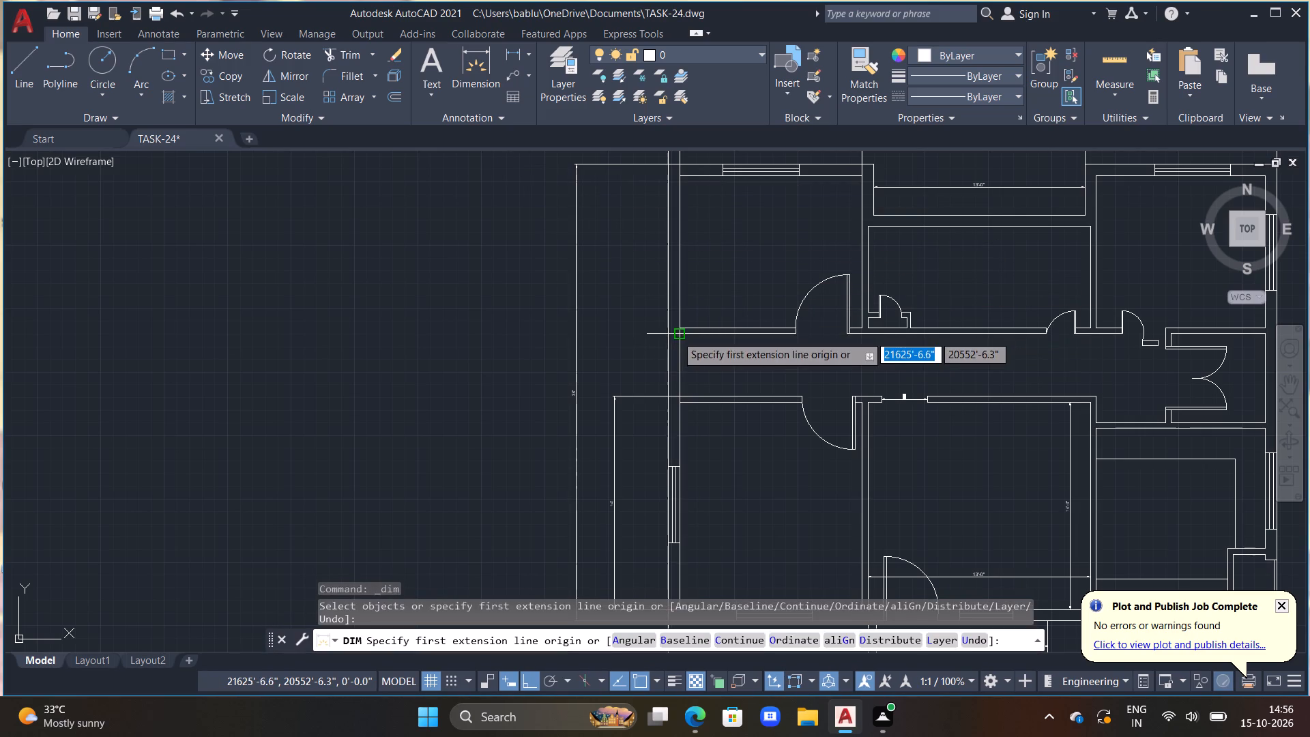
pyautogui.click(676, 335)
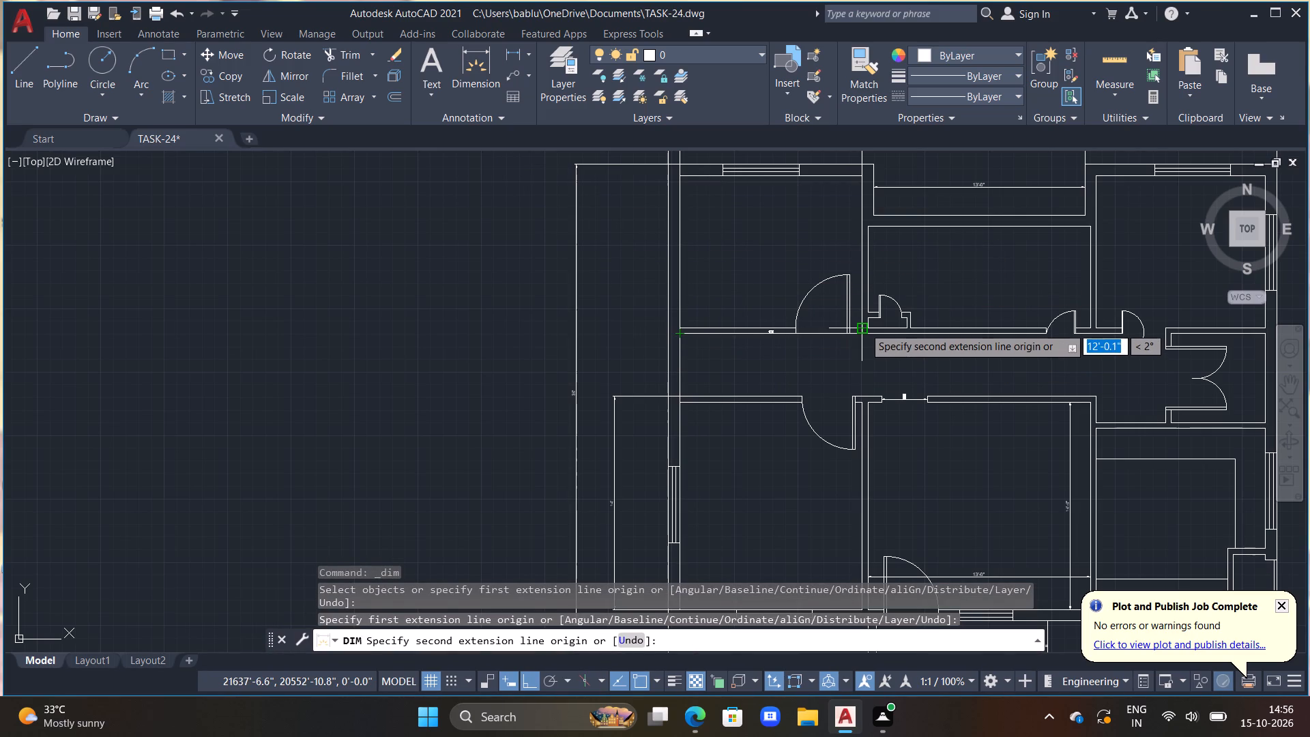
pyautogui.click(864, 326)
pyautogui.click(862, 362)
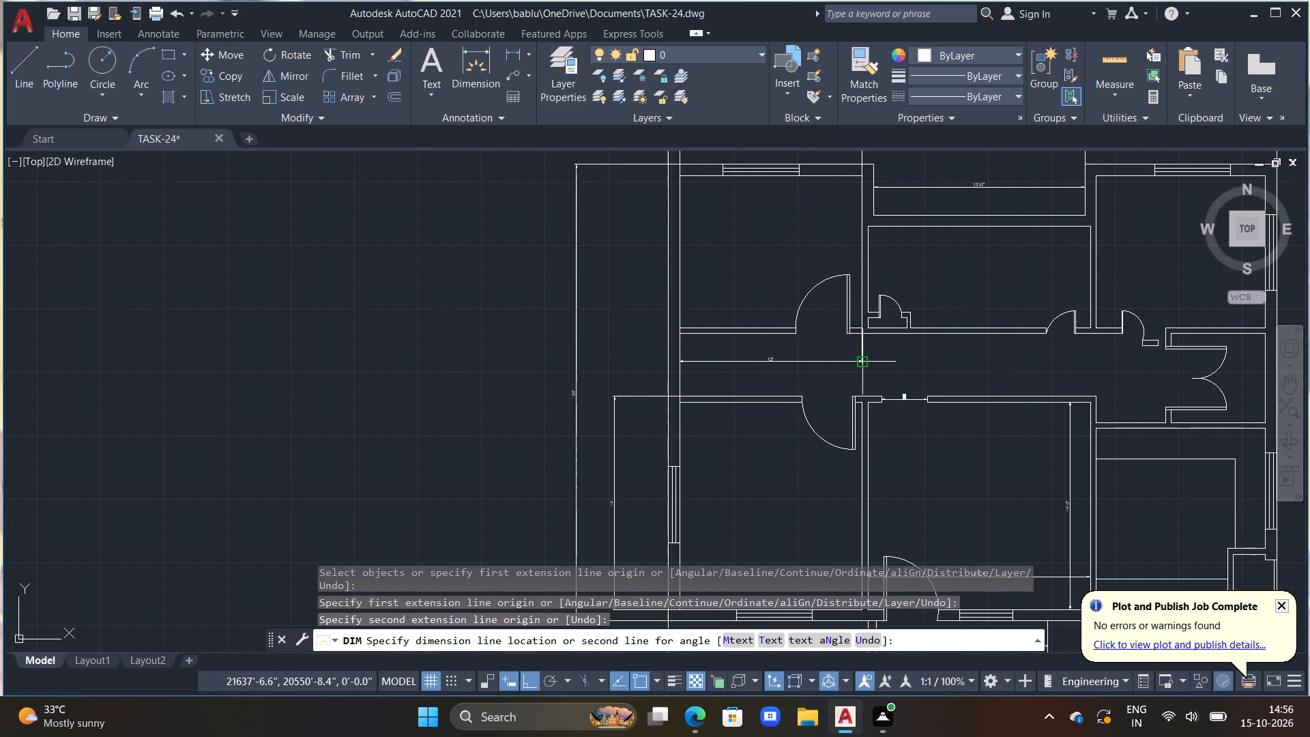
pyautogui.press('Escape')
# Select all the dimensions around and inside the floor plan and open their shared text height property for editing.
pyautogui.moveTo(883, 356); pyautogui.dragTo(809, 380, button='middle')
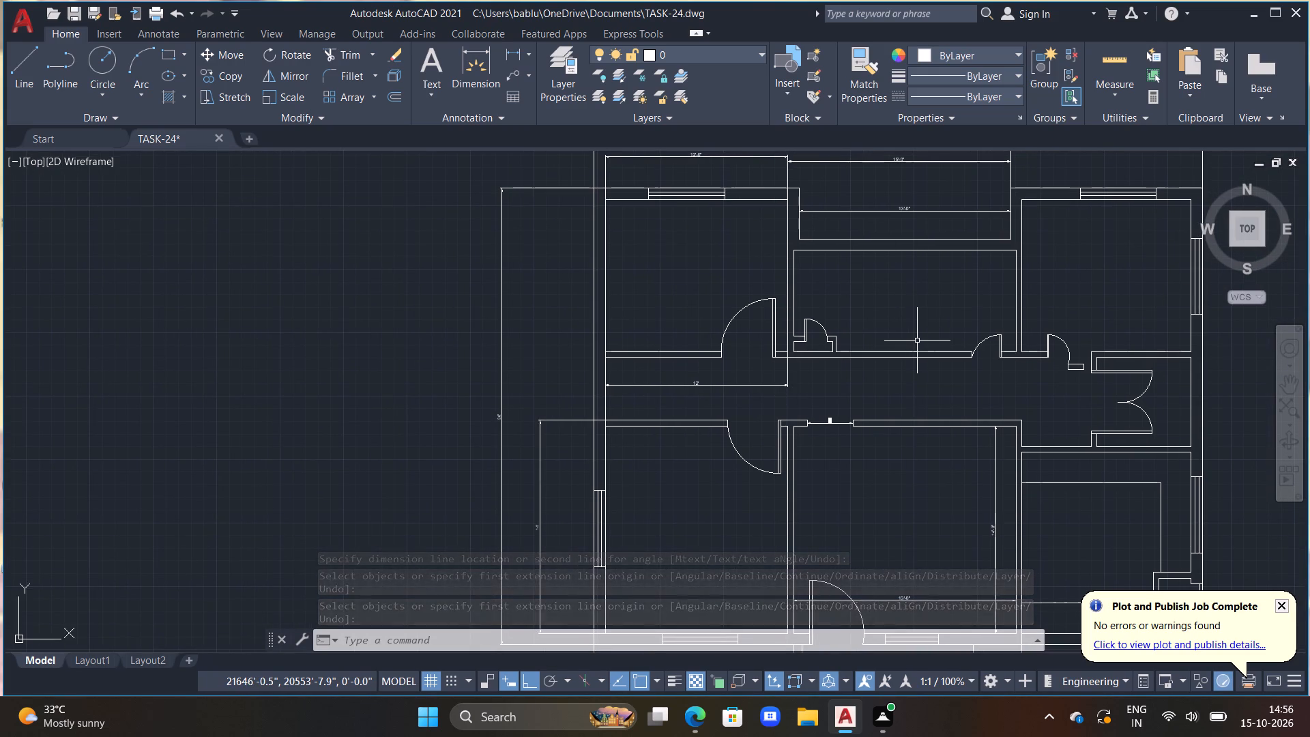
pyautogui.moveTo(931, 338); pyautogui.dragTo(924, 334, button='middle')
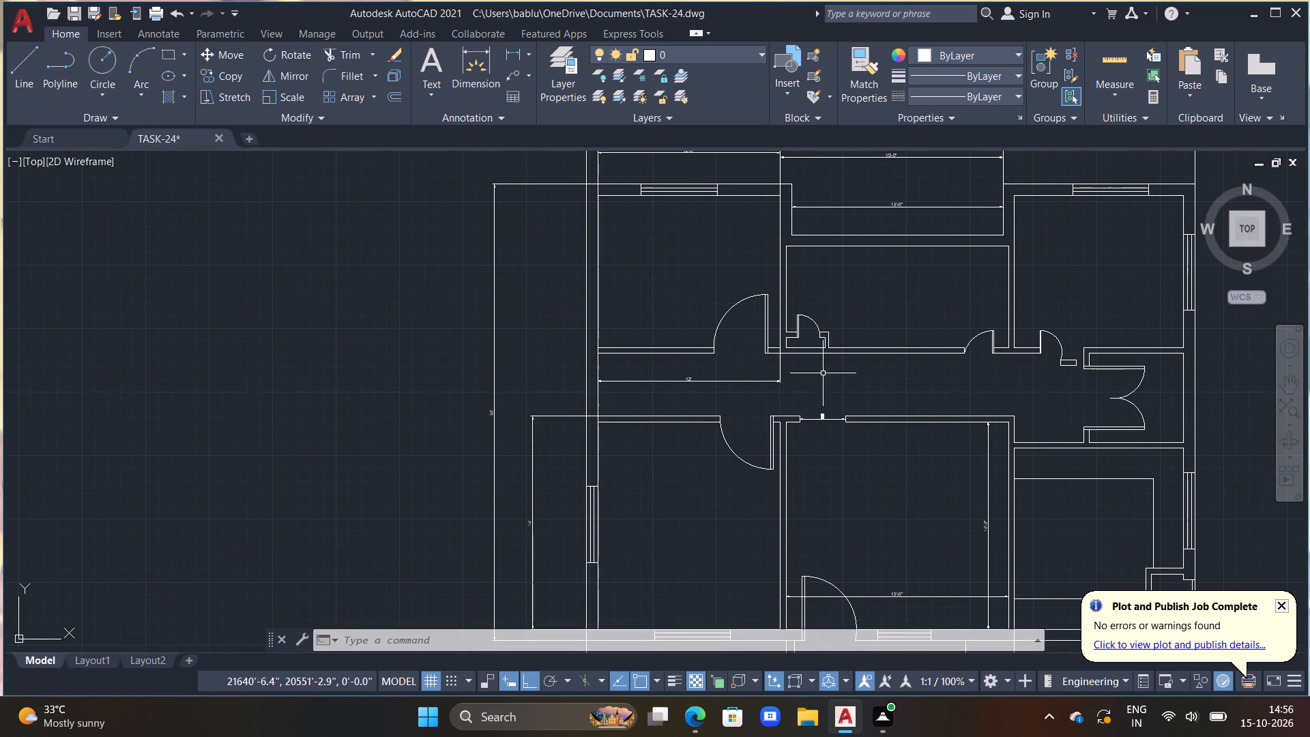
pyautogui.scroll(1, 799, 383)
pyautogui.scroll(2, 716, 383)
pyautogui.scroll(-2, 718, 379)
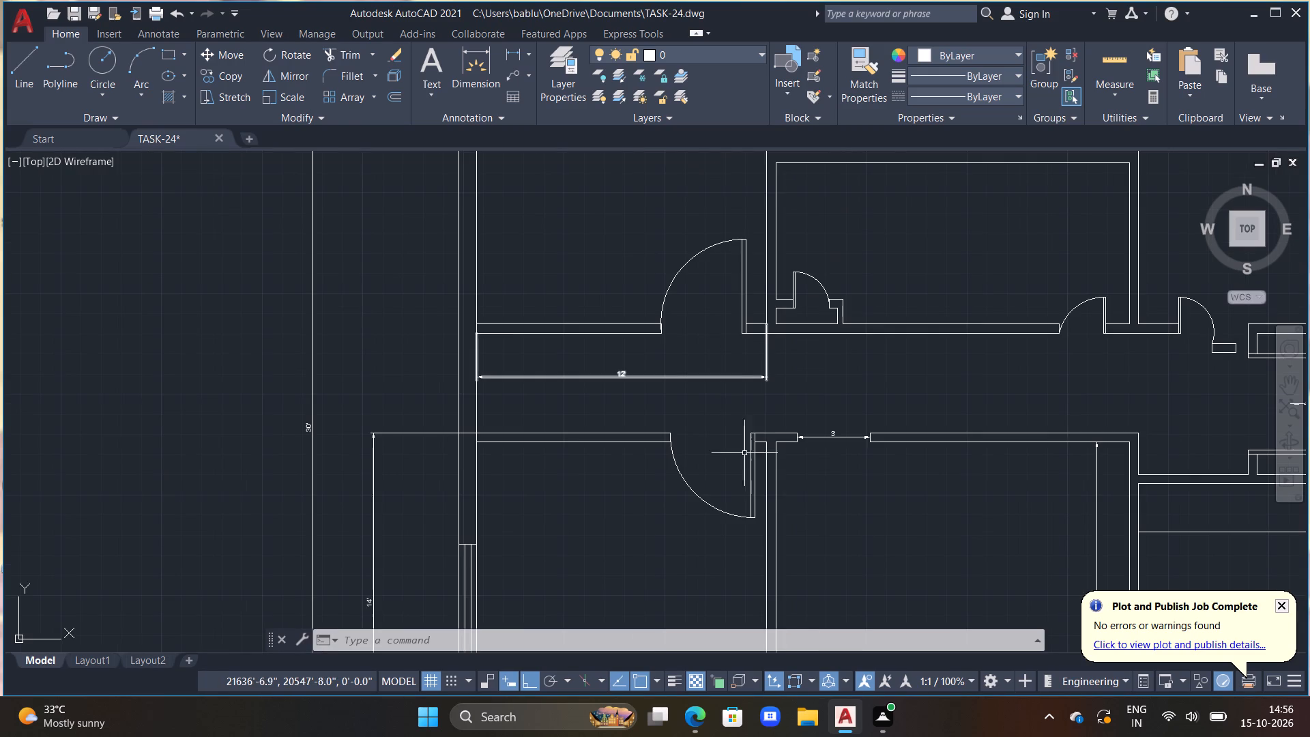
pyautogui.scroll(-2, 675, 381)
pyautogui.click(694, 199)
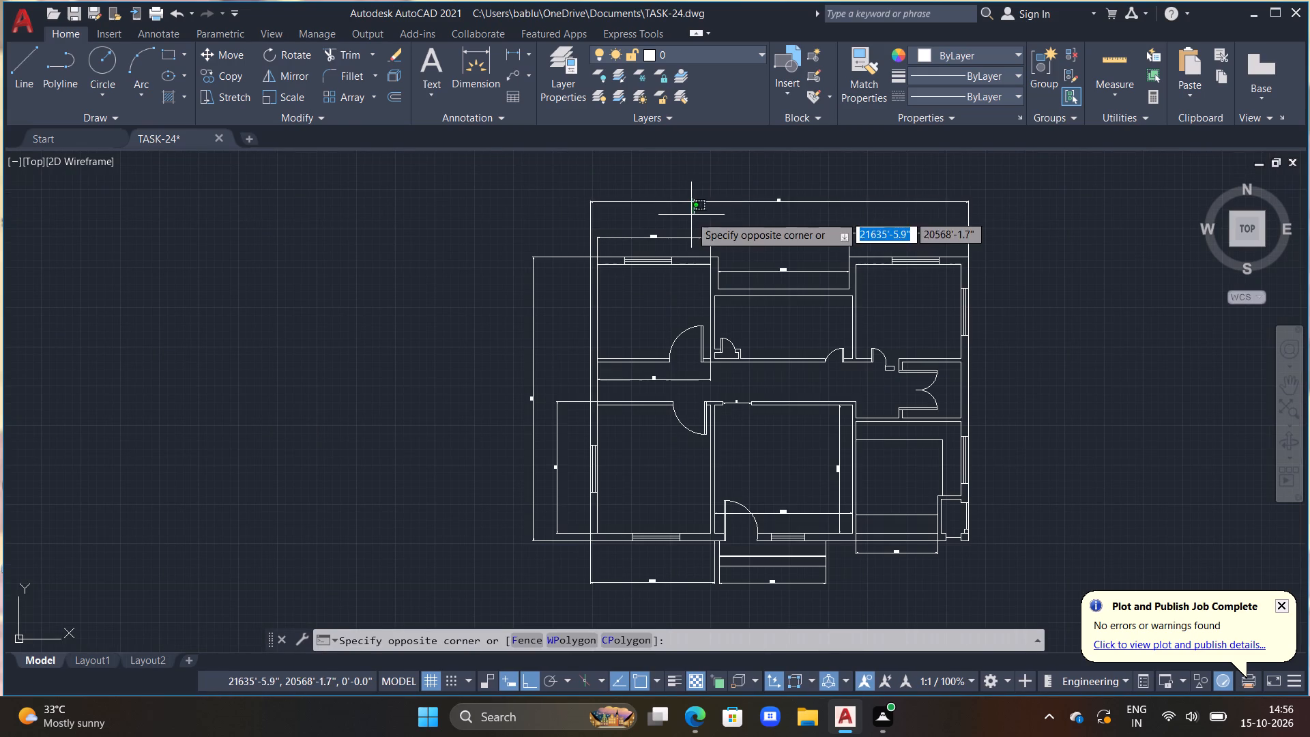
pyautogui.click(648, 239)
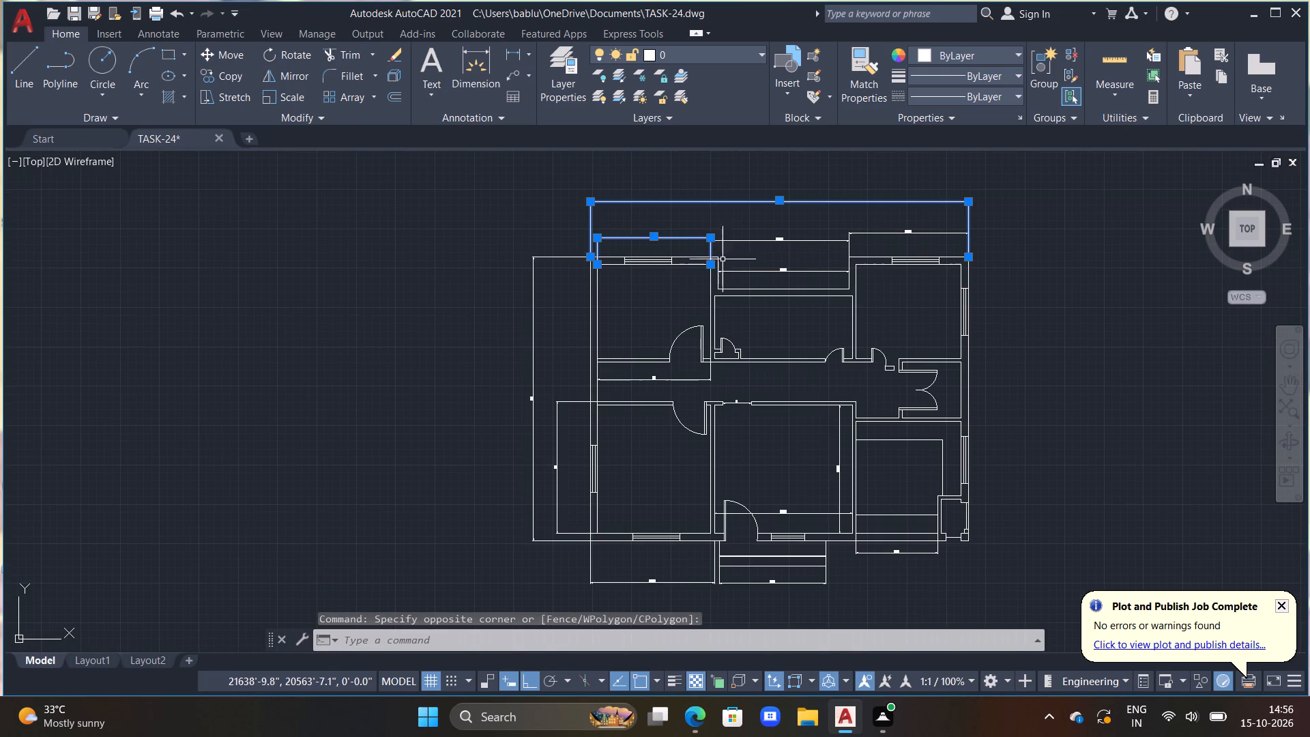
pyautogui.click(772, 272)
pyautogui.click(782, 240)
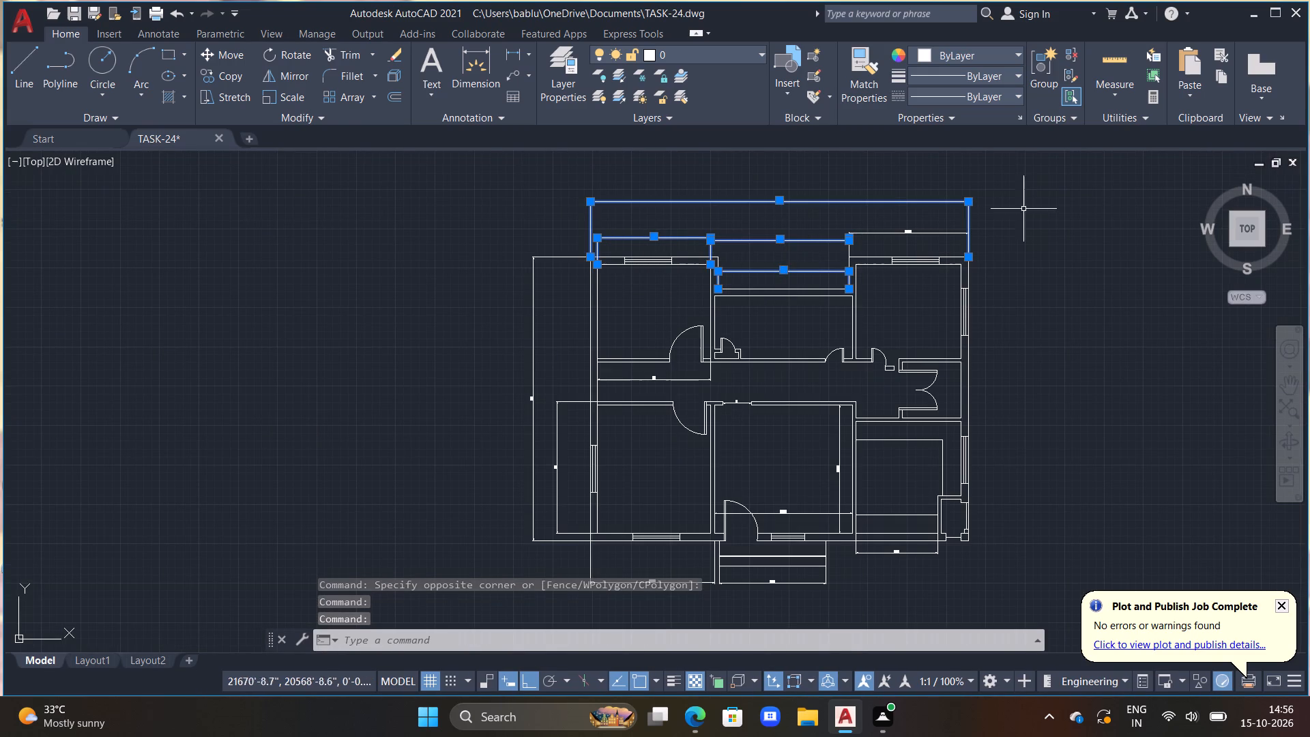
pyautogui.click(907, 232)
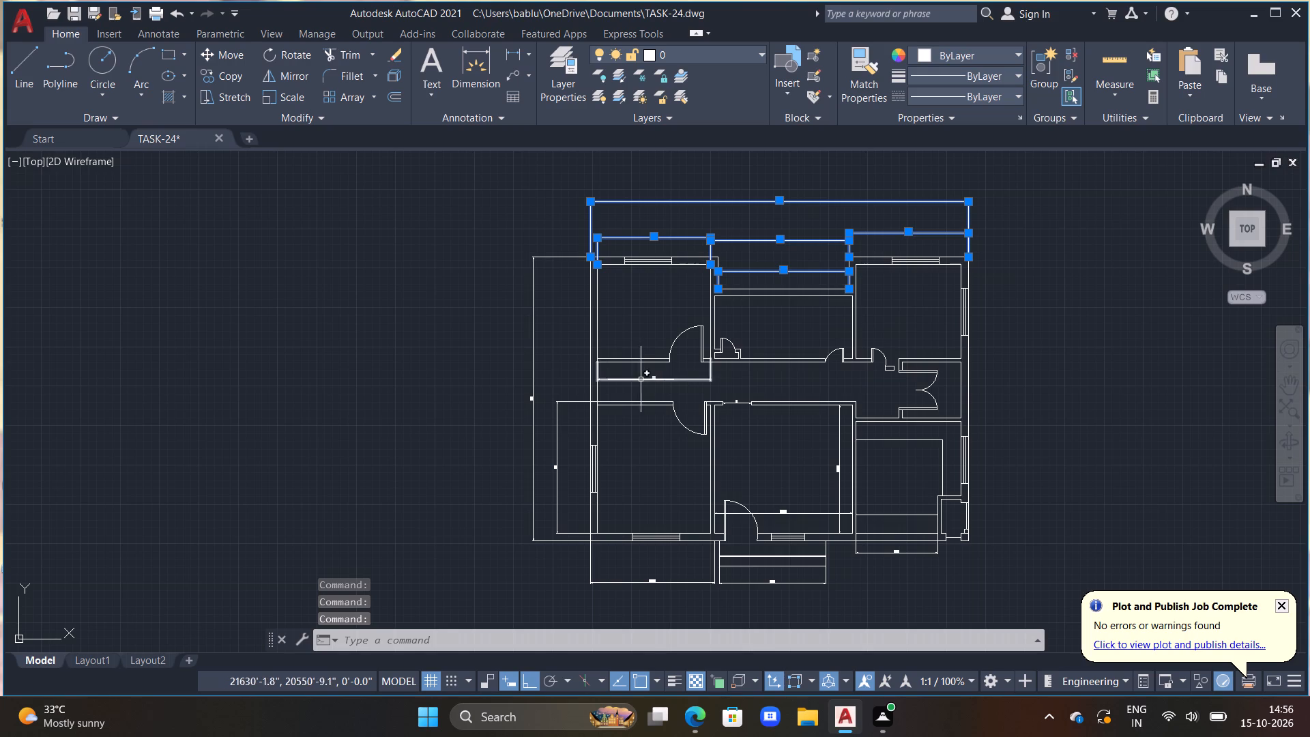
pyautogui.click(648, 377)
pyautogui.click(649, 382)
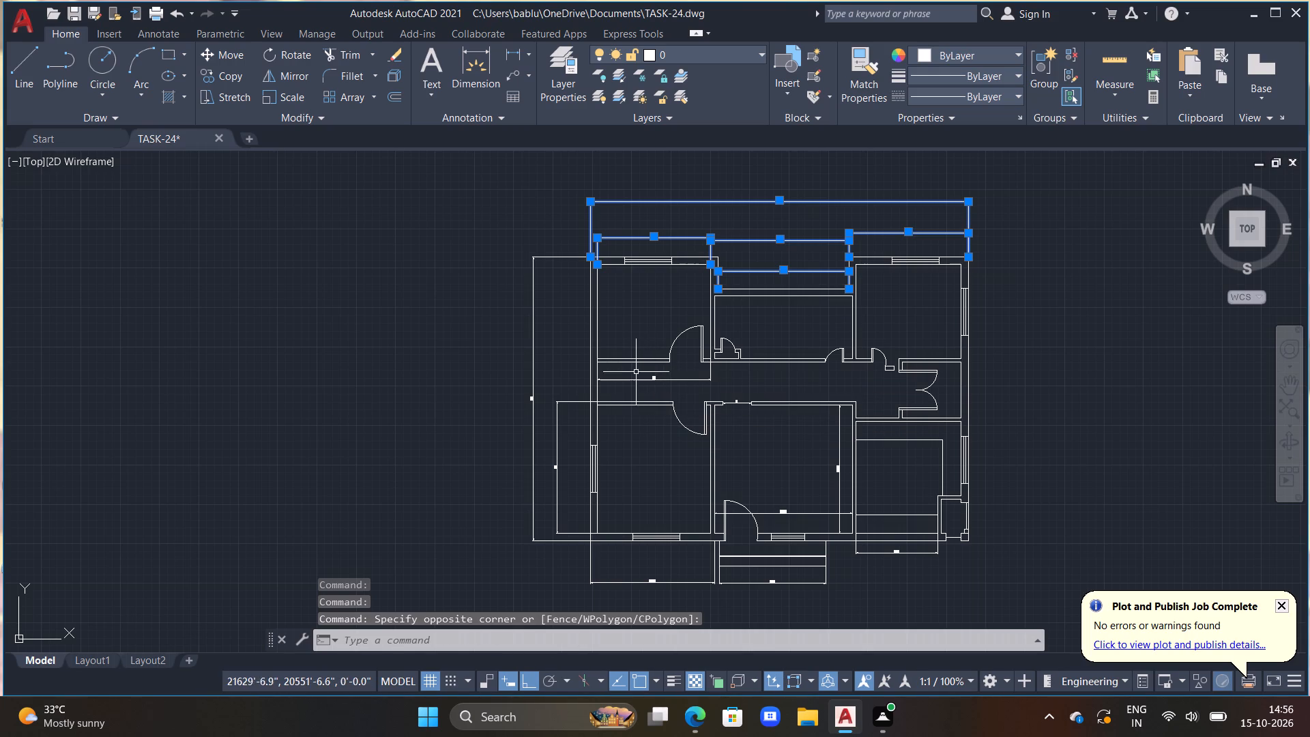
pyautogui.click(647, 379)
pyautogui.click(552, 425)
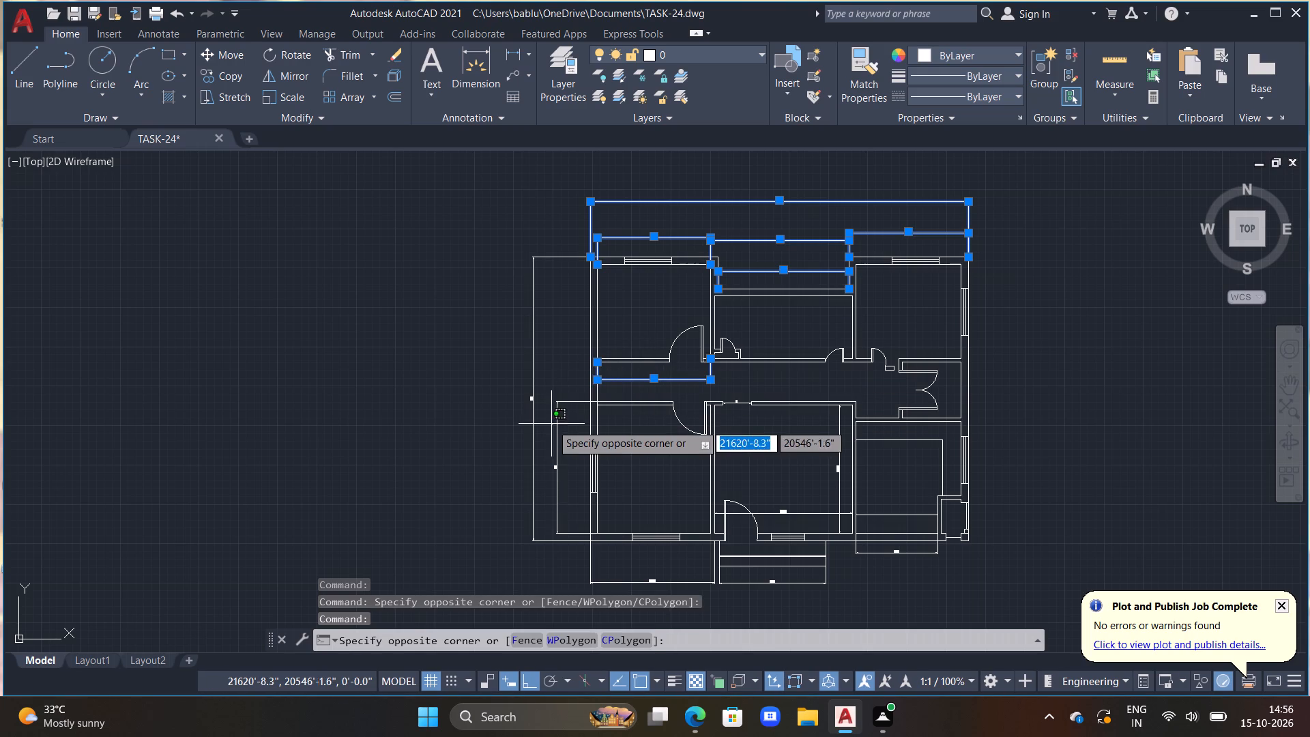
pyautogui.click(560, 452)
pyautogui.click(555, 474)
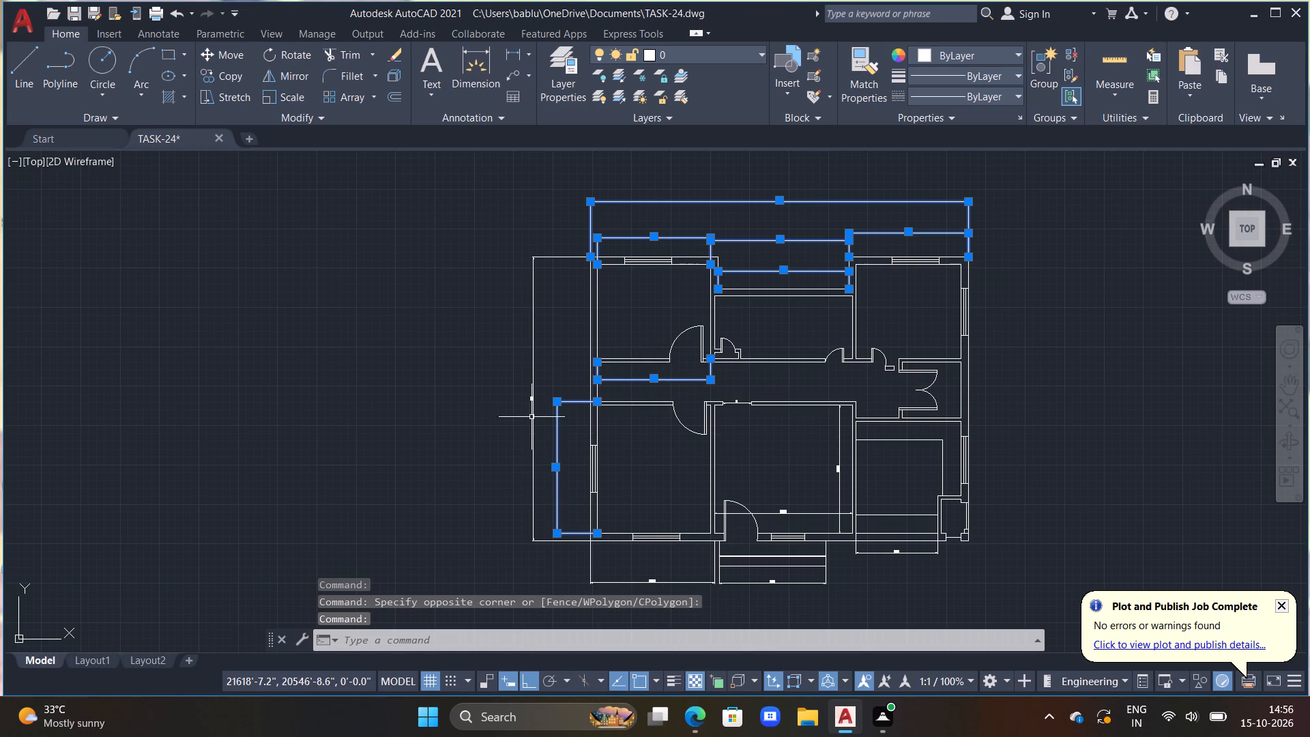
pyautogui.click(531, 401)
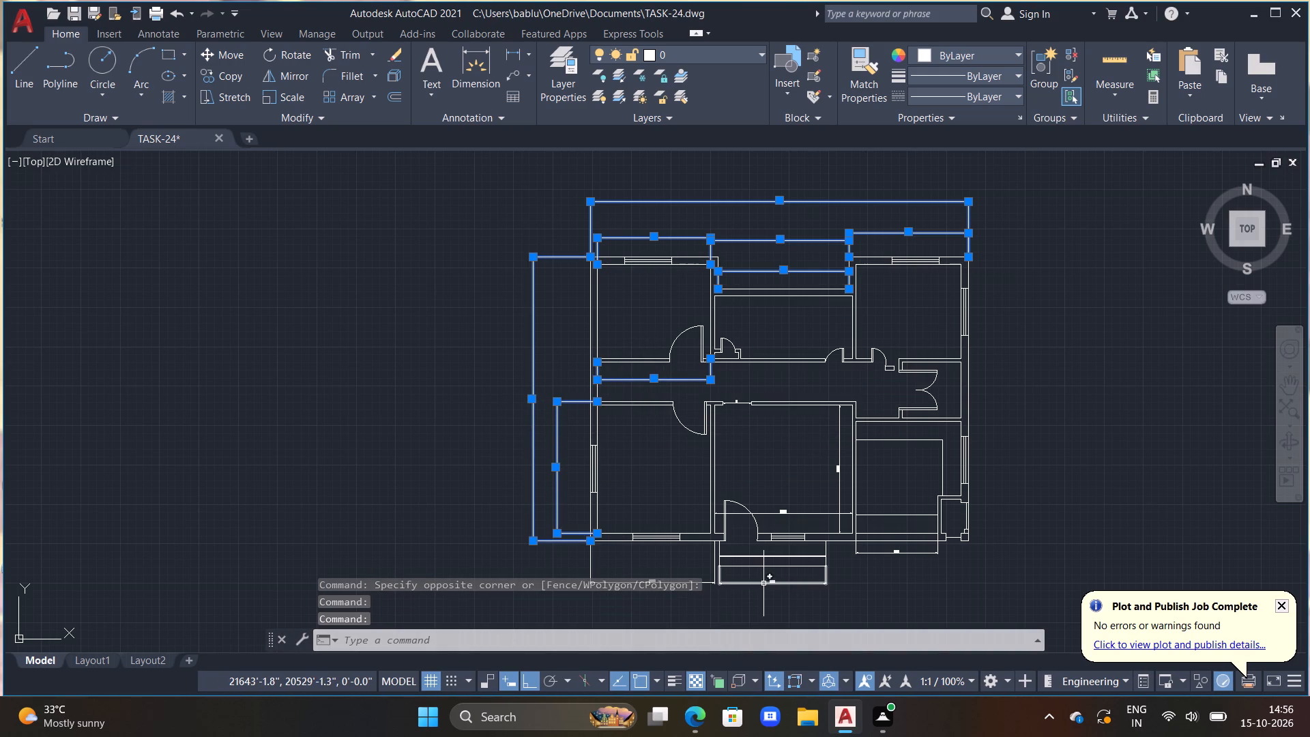
pyautogui.click(763, 583)
pyautogui.click(787, 512)
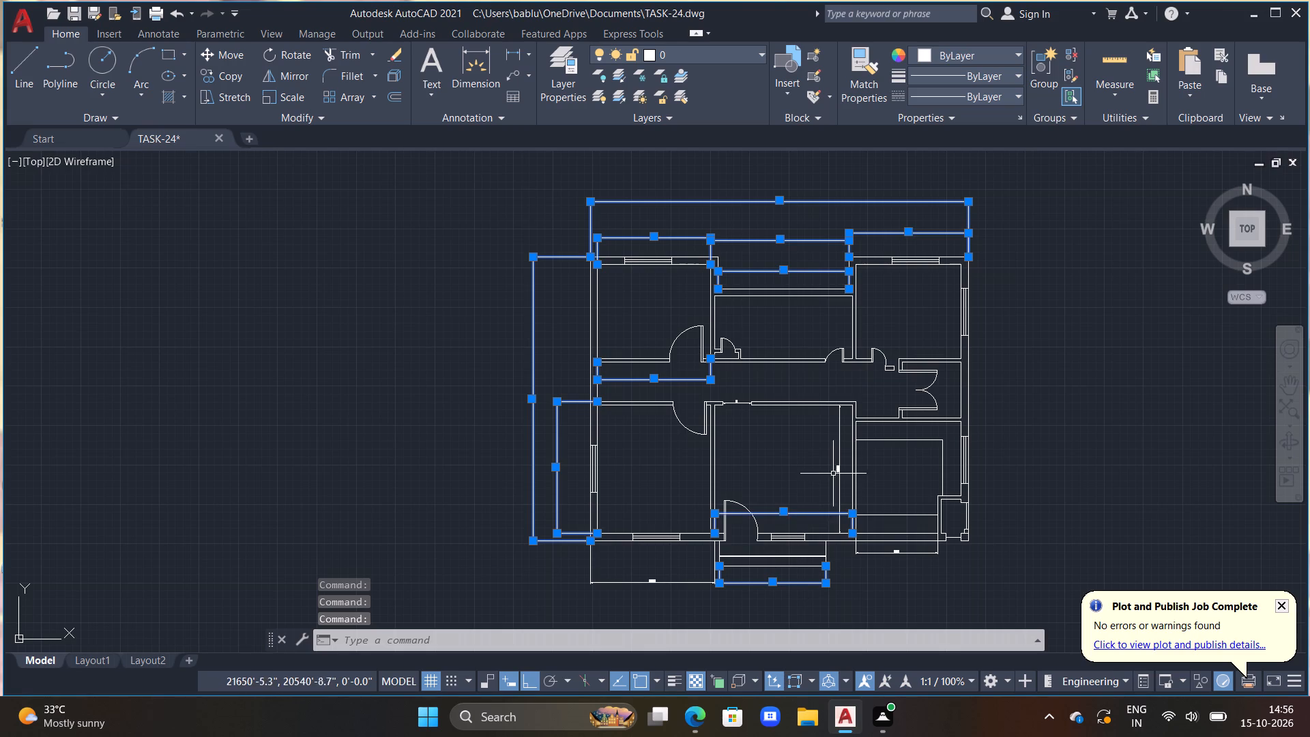
pyautogui.click(840, 472)
pyautogui.click(735, 404)
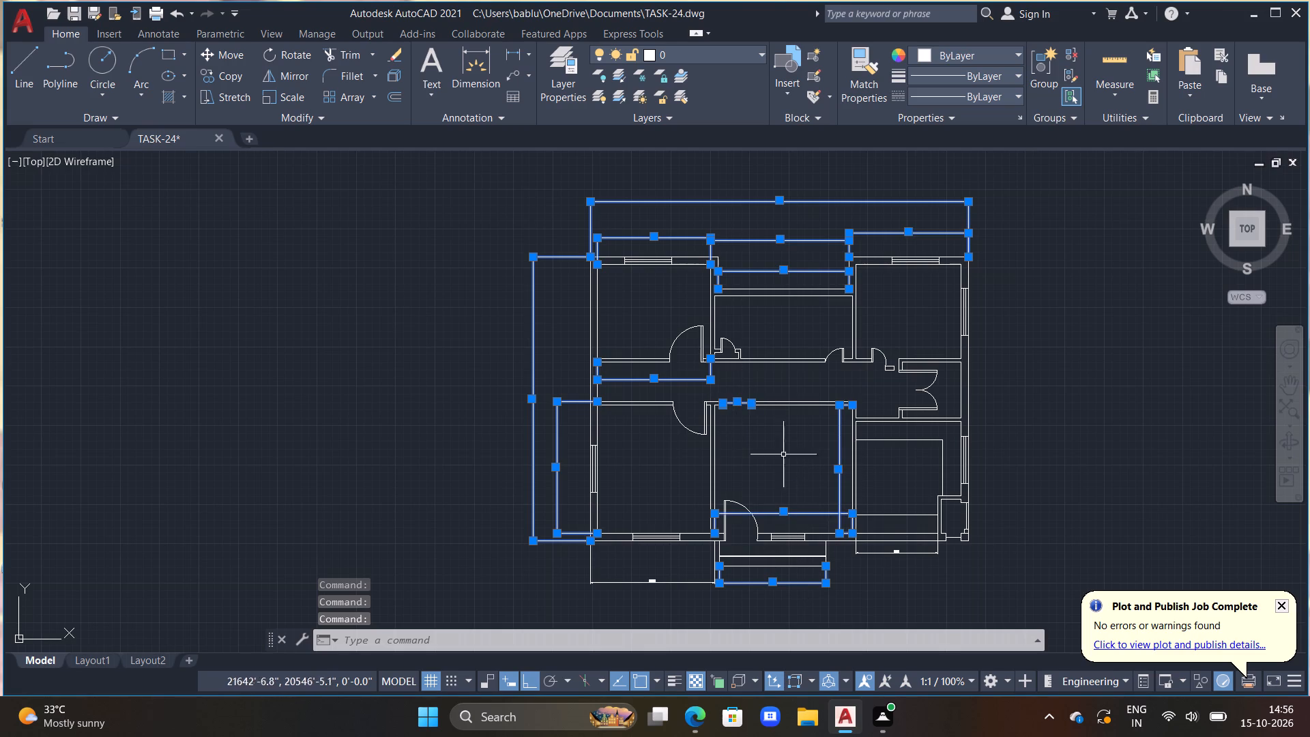
pyautogui.click(894, 548)
pyautogui.click(895, 557)
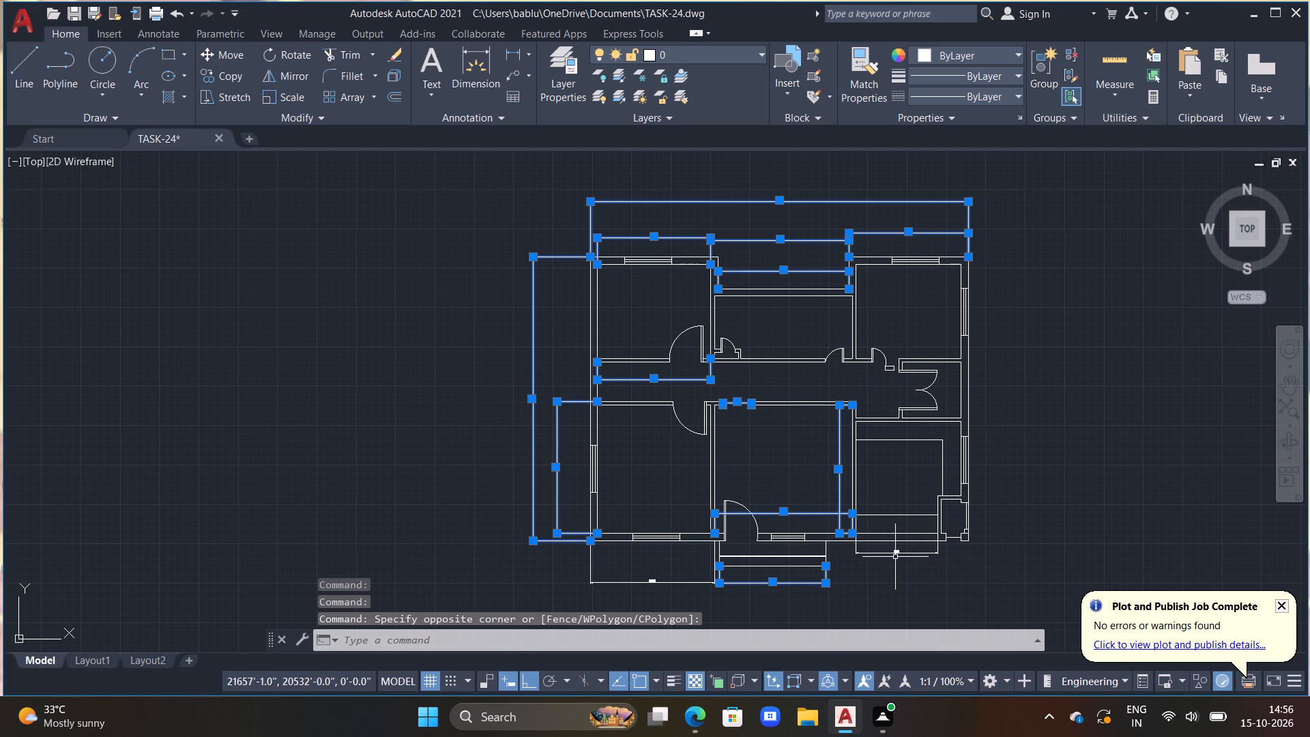
pyautogui.click(901, 555)
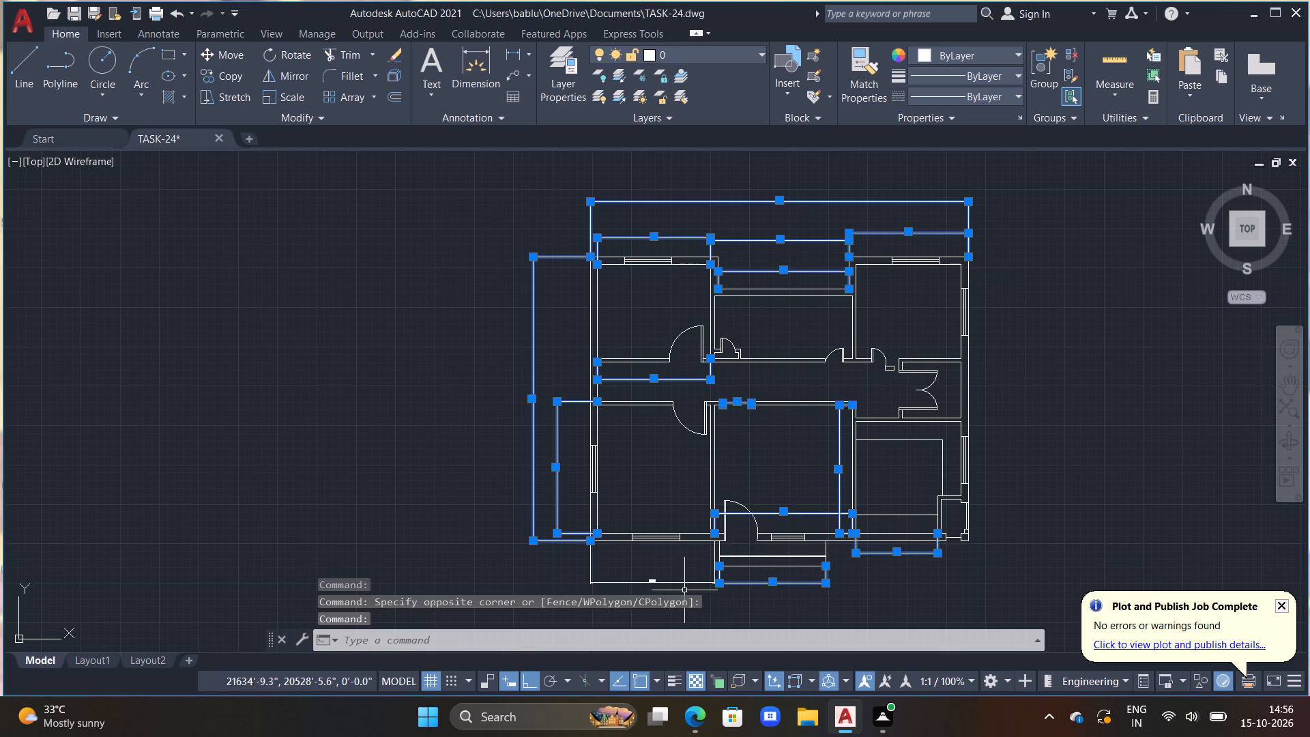
pyautogui.click(656, 579)
pyautogui.moveTo(654, 576); pyautogui.dragTo(652, 569, button='right')
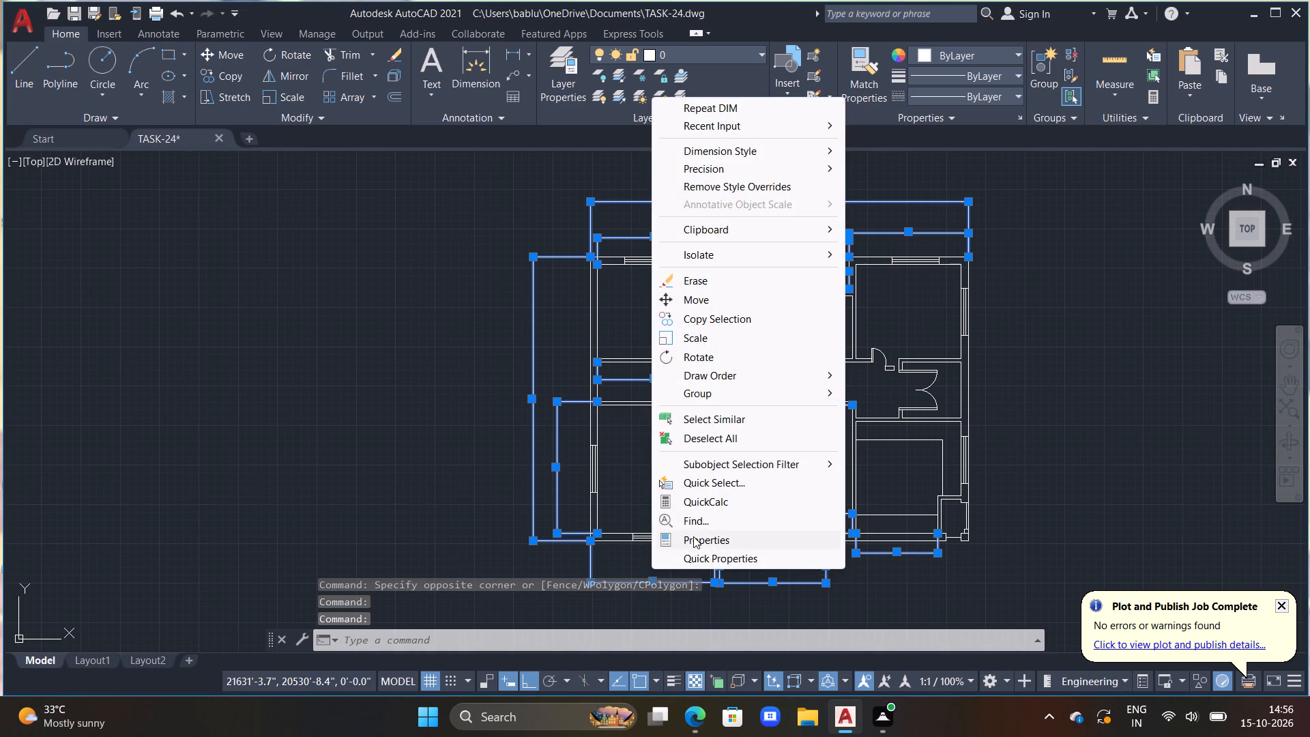
pyautogui.click(693, 536)
pyautogui.scroll(-4, 220, 415)
pyautogui.scroll(2, 270, 407)
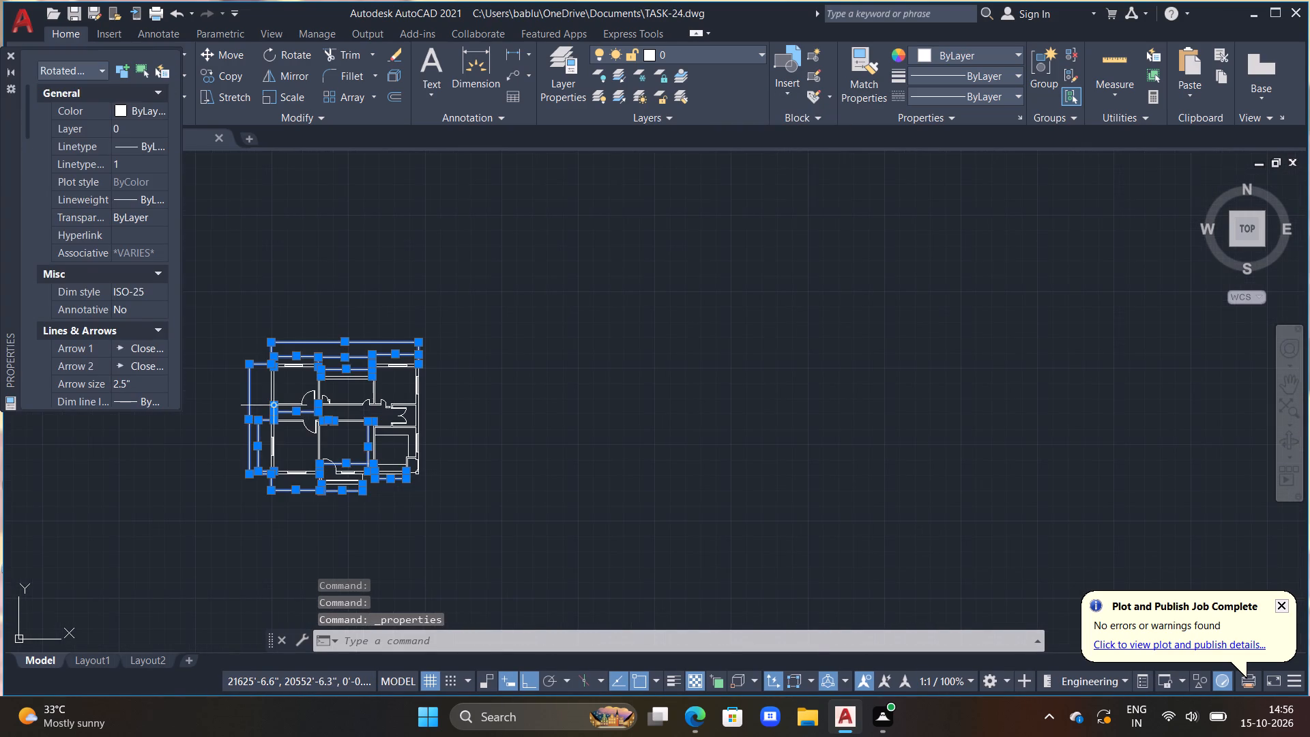
pyautogui.moveTo(280, 415); pyautogui.dragTo(654, 400, button='middle')
pyautogui.scroll(1, 656, 400)
pyautogui.scroll(-2, 123, 336)
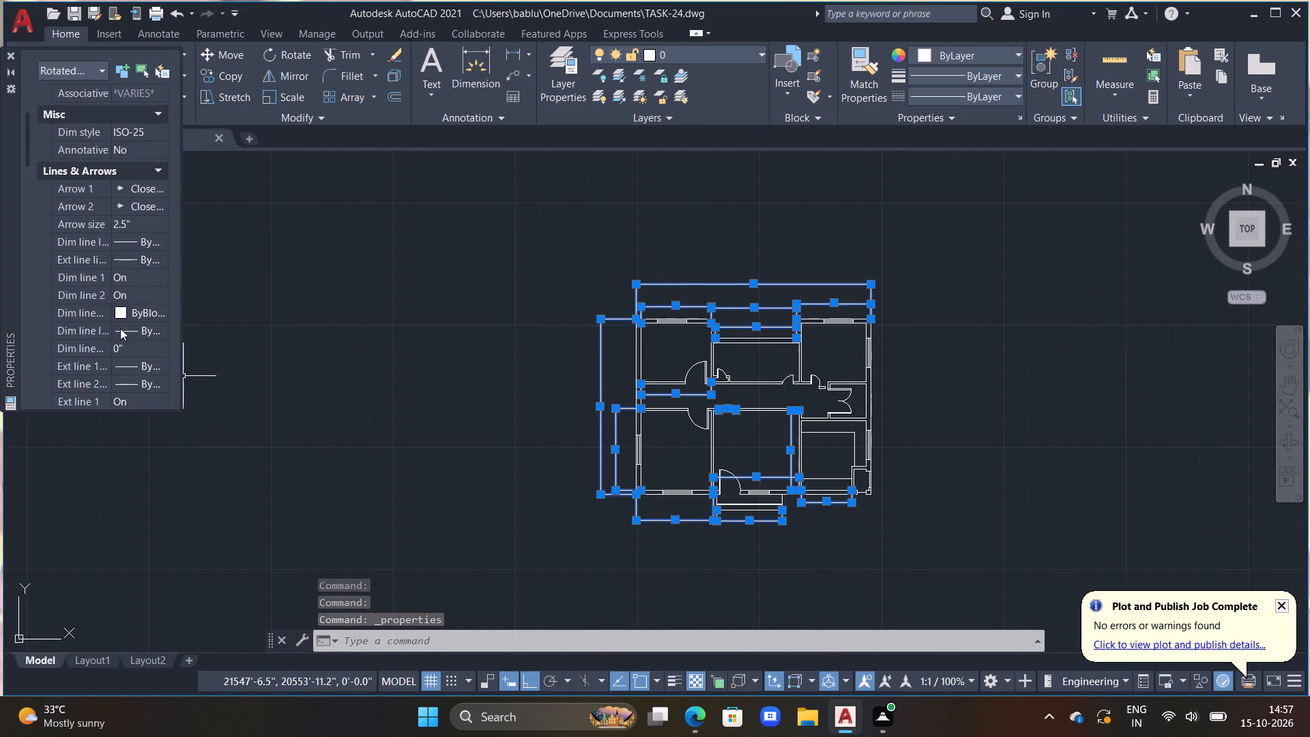
pyautogui.scroll(-6, 120, 328)
pyautogui.click(146, 280)
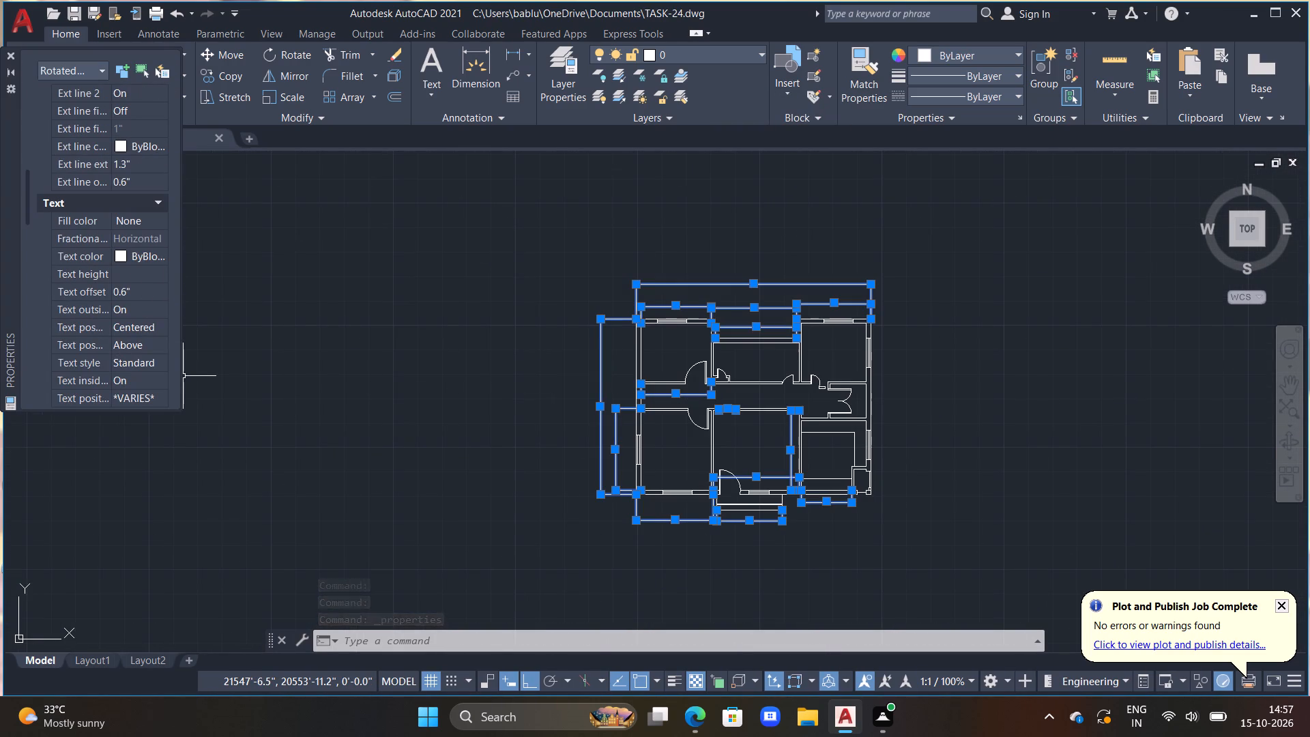
# Set the text height of all the selected floor plan dimensions to 6" and clear the selection.
pyautogui.write('6"')
pyautogui.press('Return')
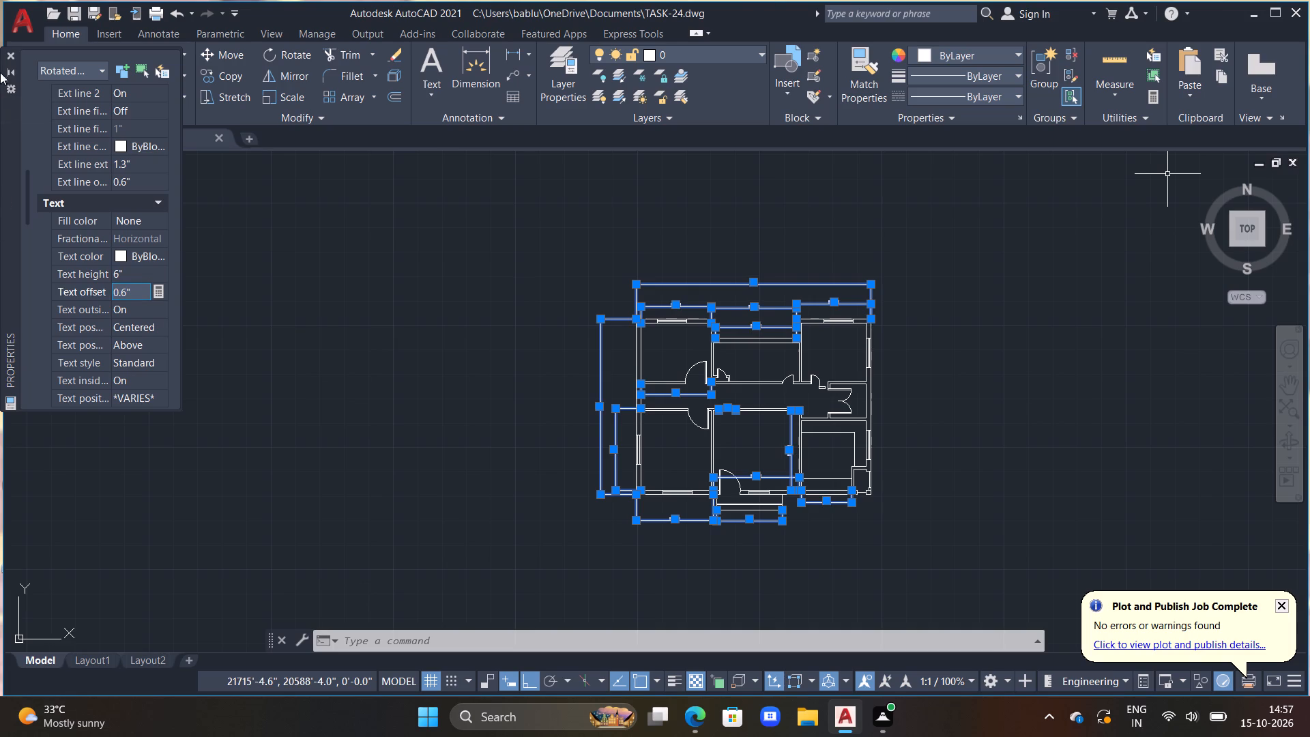
pyautogui.click(12, 54)
pyautogui.press('Escape')
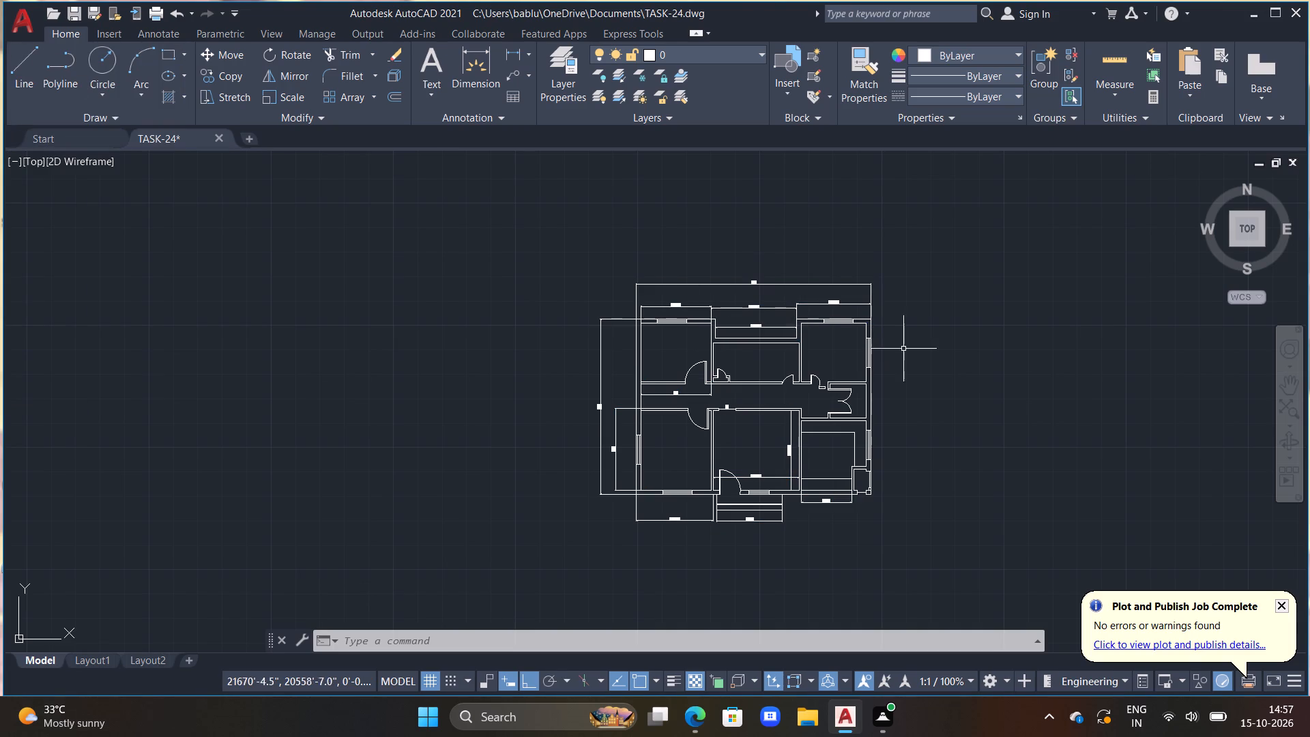
# Insert the "Range-Oven - 30 in top" block from the DesignCenter Kitchens.dwg sample at scale 1, in the empty space left of the plan.
pyautogui.moveTo(663, 331); pyautogui.dragTo(894, 162, button='middle')
pyautogui.moveTo(962, 199); pyautogui.dragTo(723, 343, button='middle')
pyautogui.moveTo(801, 366); pyautogui.dragTo(721, 379, button='middle')
pyautogui.scroll(1, 716, 375)
pyautogui.moveTo(622, 337); pyautogui.dragTo(864, 326, button='middle')
pyautogui.scroll(1, 757, 390)
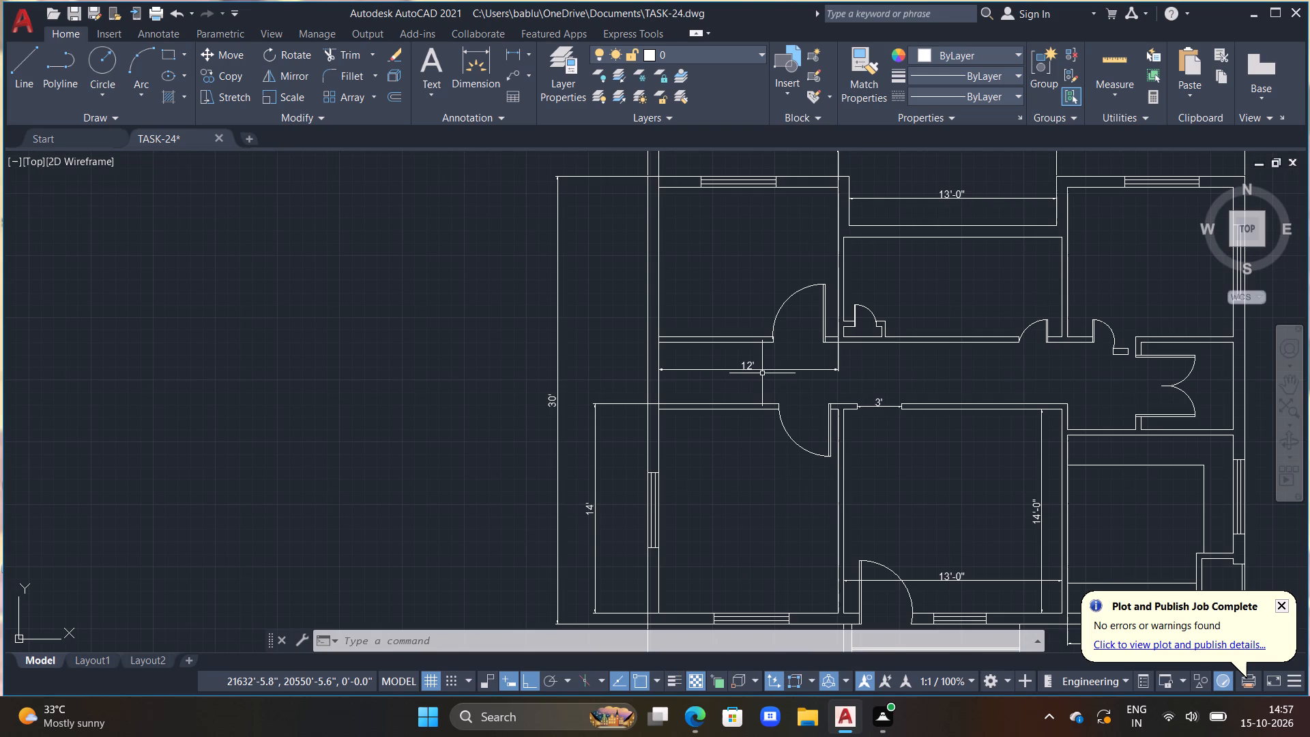
pyautogui.hotkey('ctrl', '2')
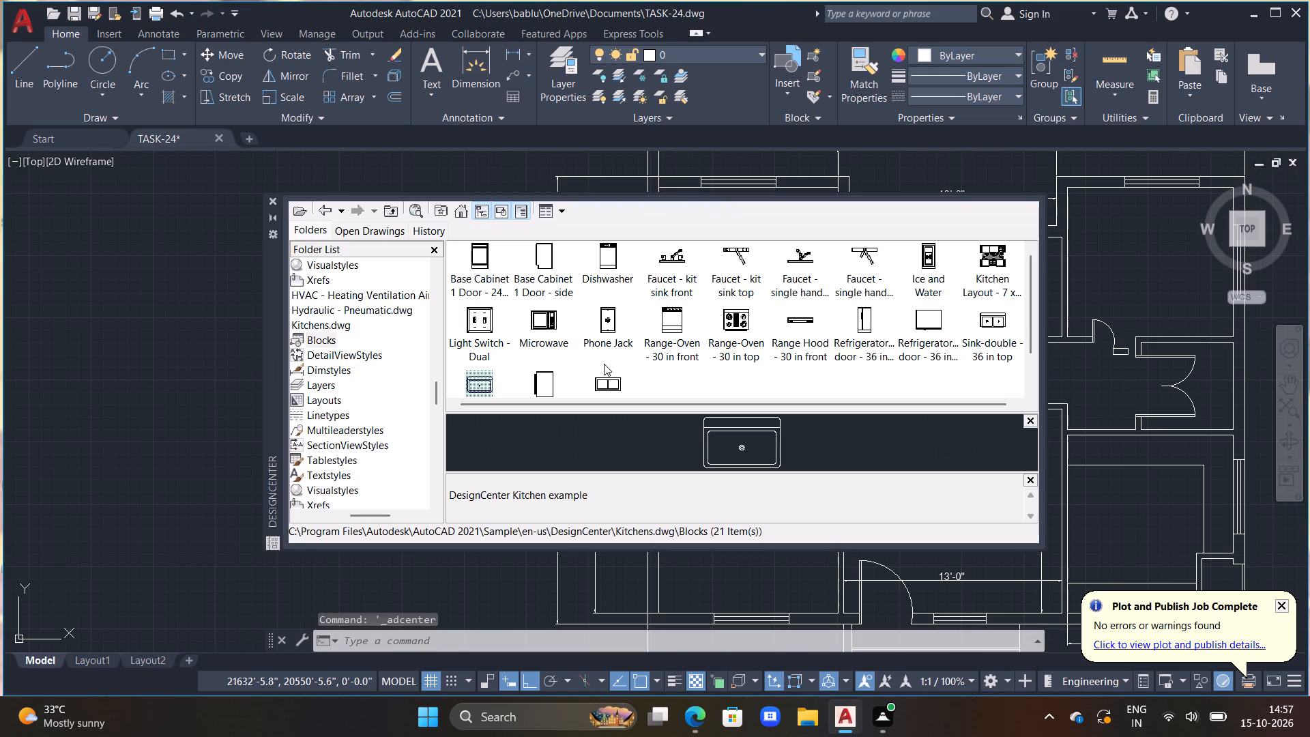
pyautogui.moveTo(784, 736); pyautogui.dragTo(907, 736)
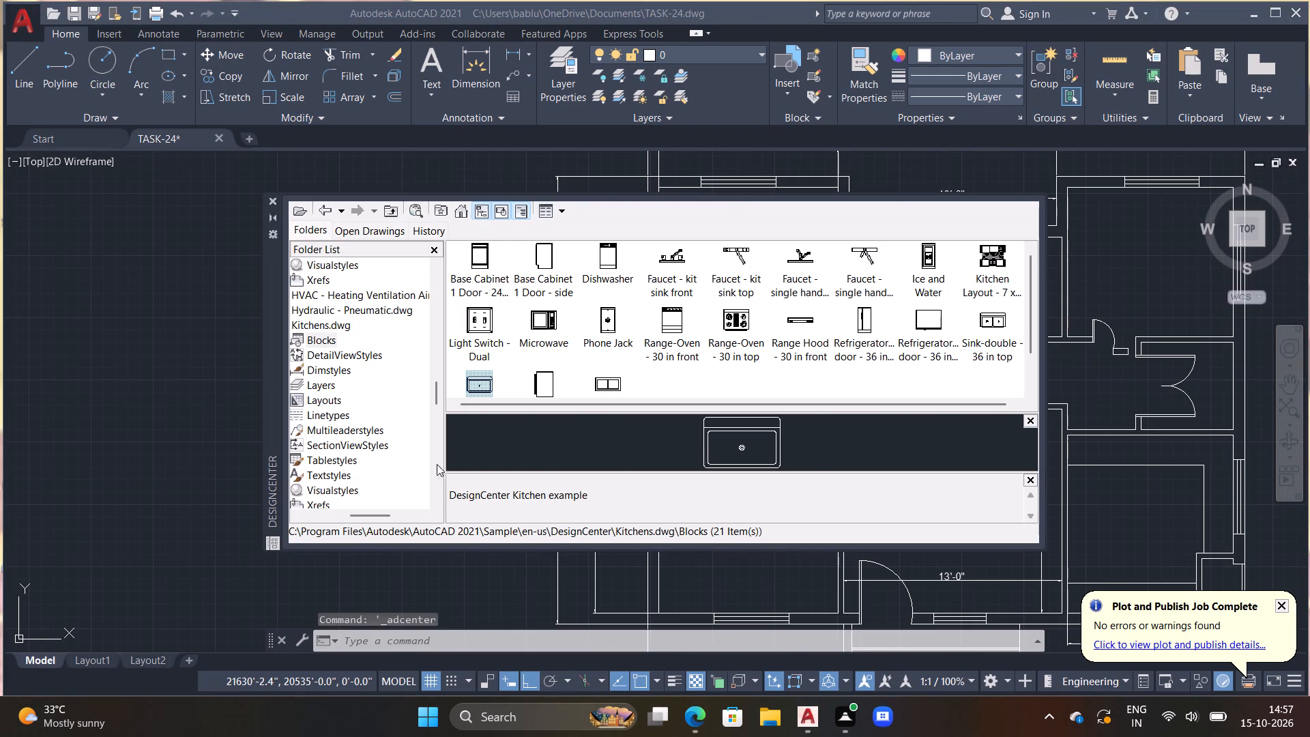
pyautogui.scroll(-2, 545, 261)
pyautogui.scroll(5, 565, 291)
pyautogui.doubleClick(733, 317)
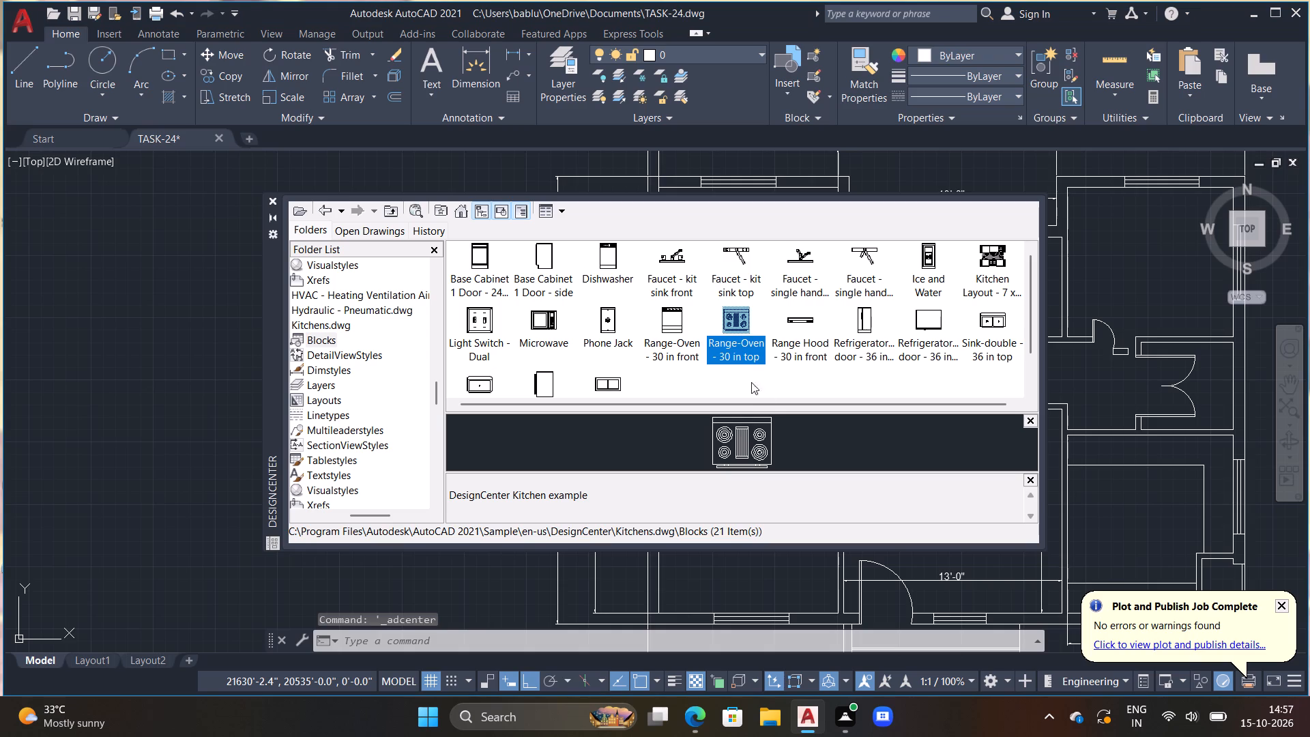
pyautogui.doubleClick(739, 309)
pyautogui.click(736, 317)
pyautogui.click(736, 313)
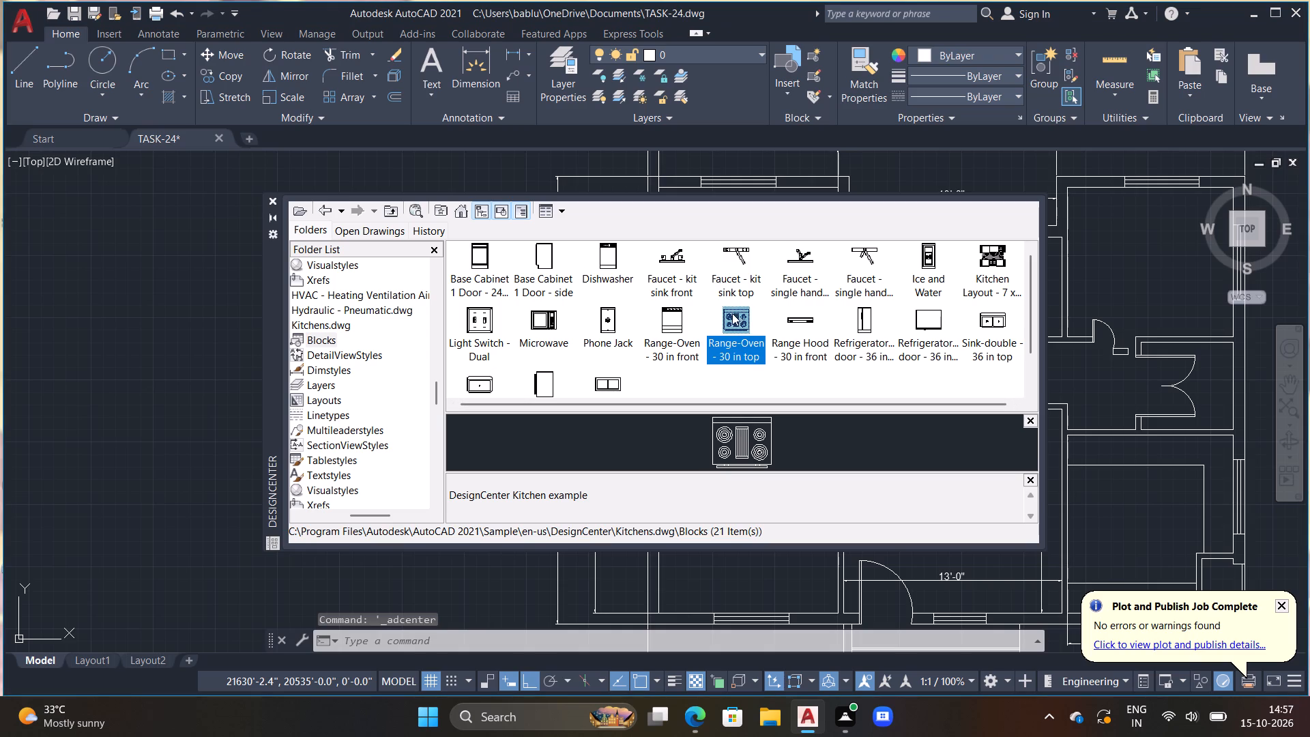
pyautogui.doubleClick(732, 313)
pyautogui.doubleClick(740, 319)
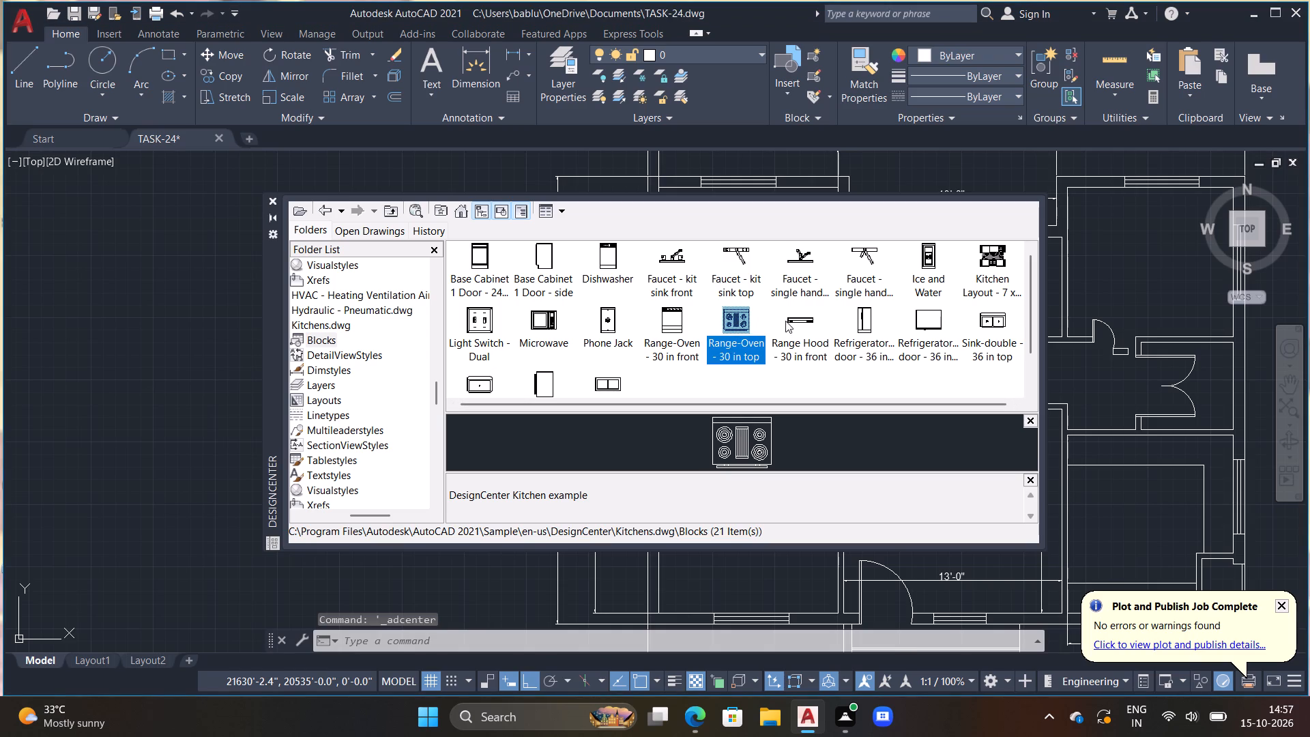
pyautogui.click(790, 321)
pyautogui.doubleClick(736, 331)
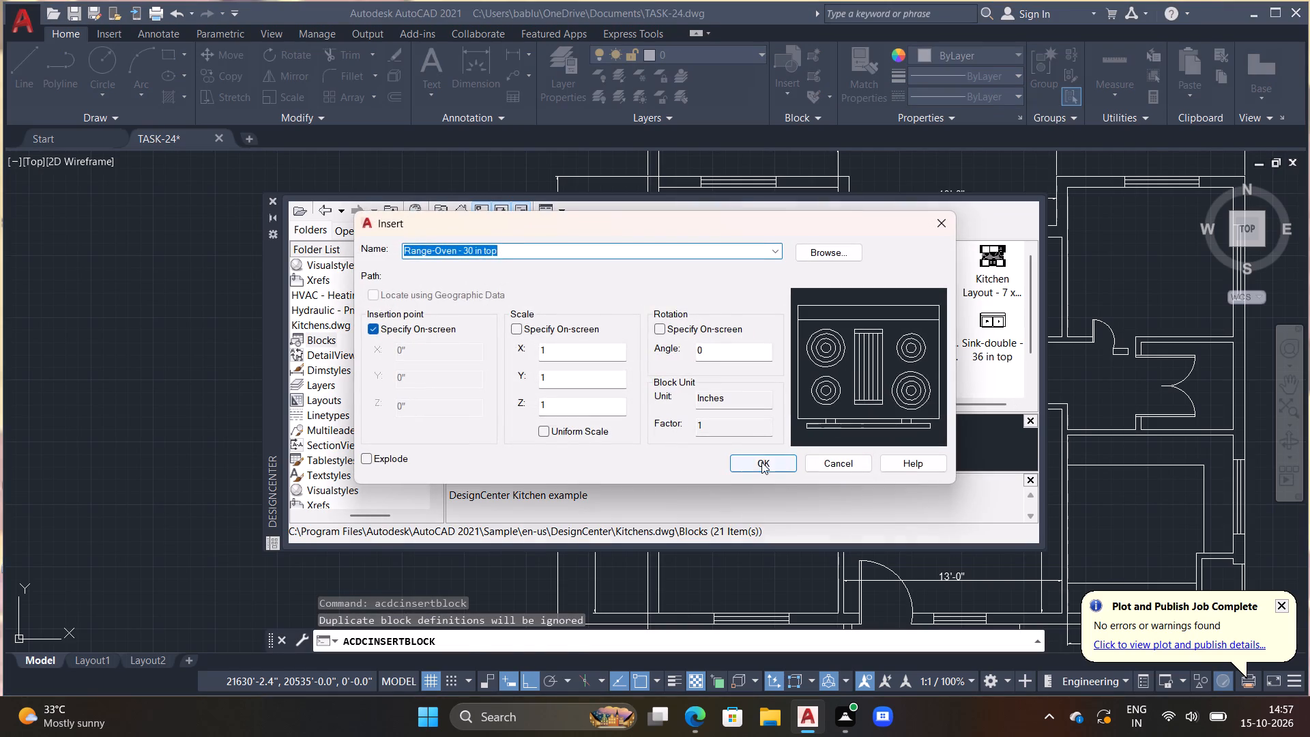
pyautogui.click(761, 462)
pyautogui.click(91, 279)
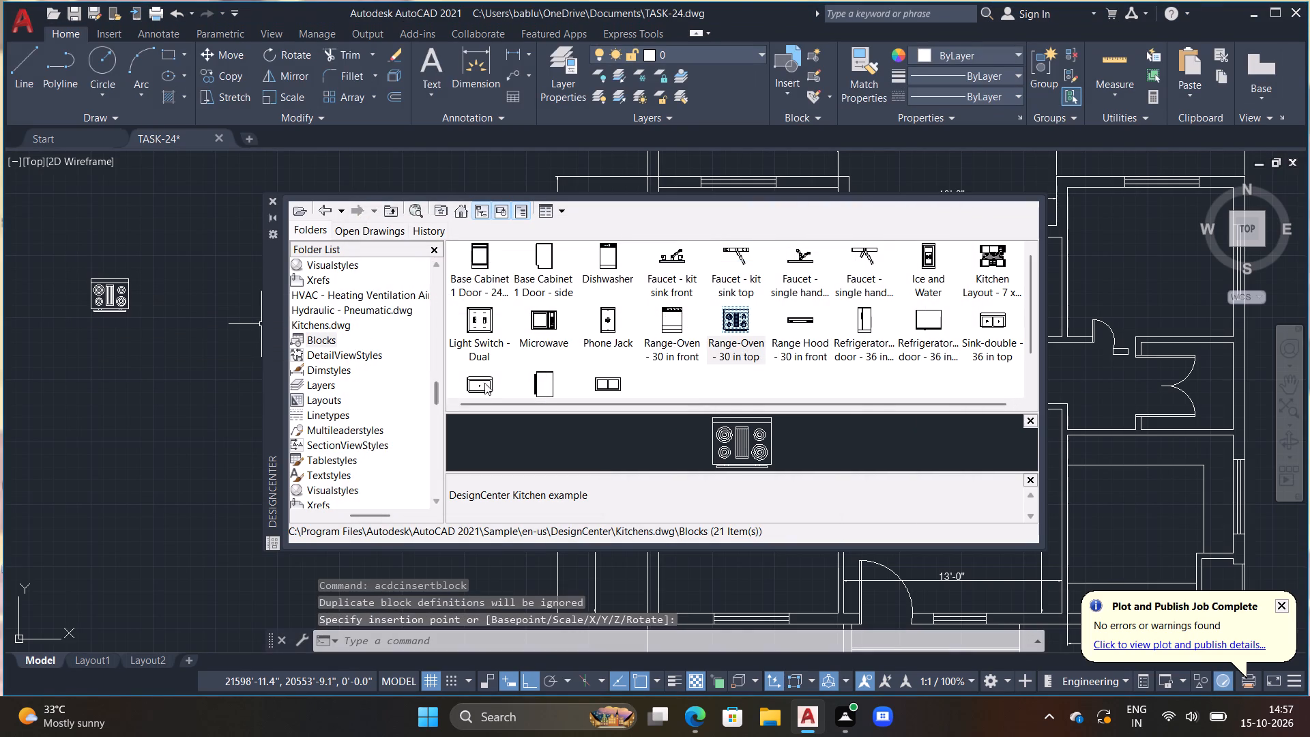
# Insert the "Sink-single - 30 in top" block from Kitchens.dwg at scale 1, just below the range-oven block.
pyautogui.doubleClick(486, 382)
pyautogui.doubleClick(474, 371)
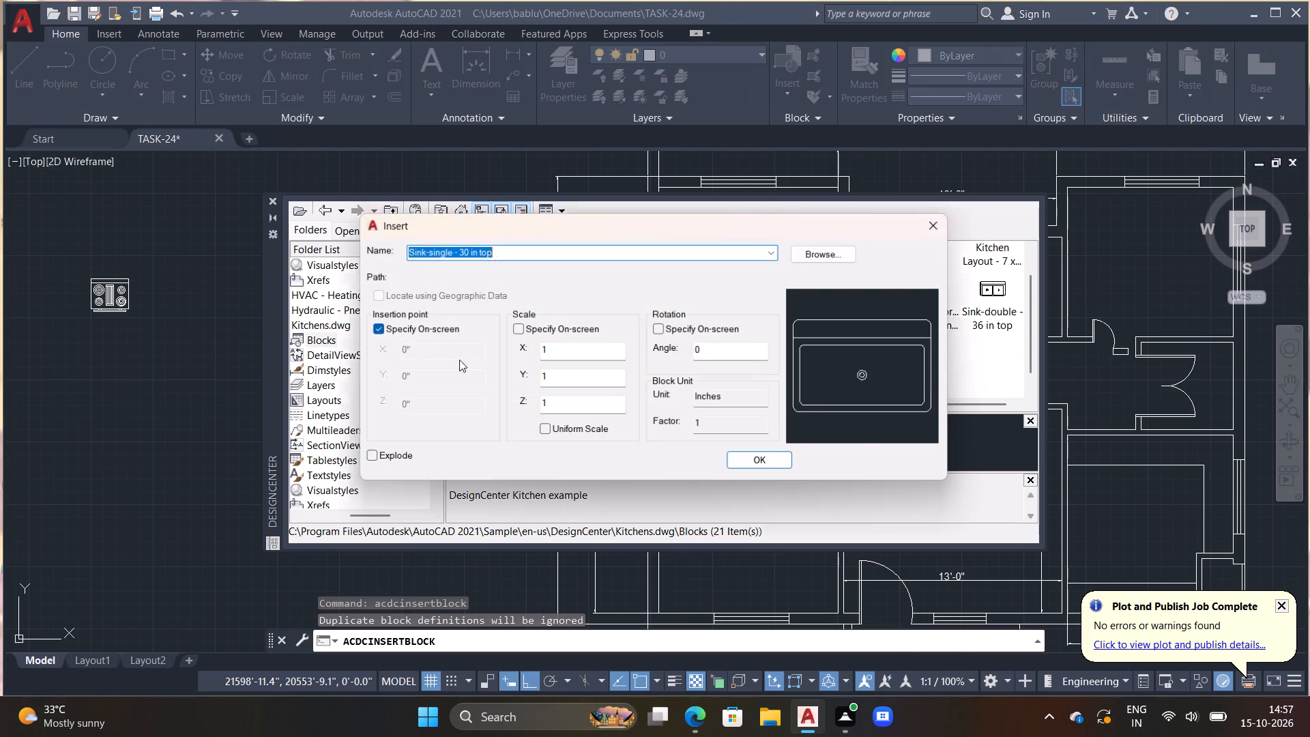
pyautogui.click(737, 459)
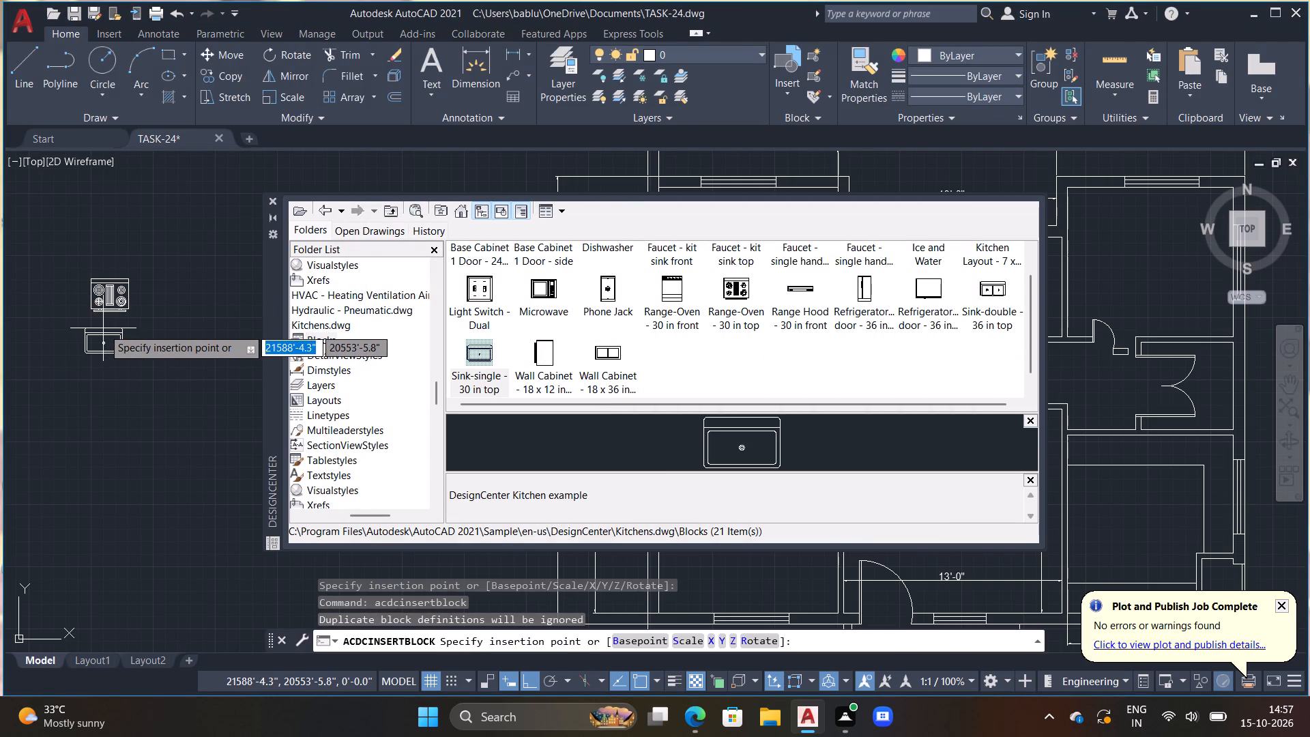
pyautogui.moveTo(108, 333); pyautogui.dragTo(109, 341)
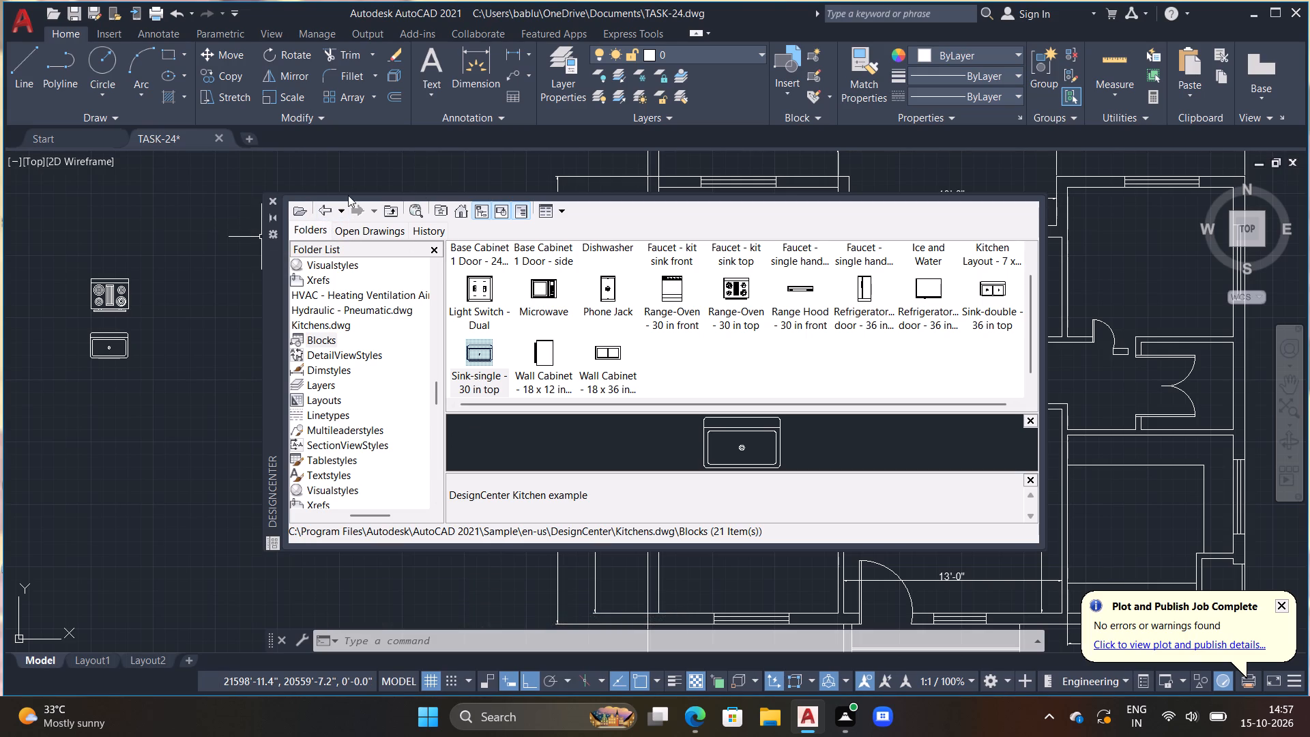
# Insert the "Toilet - top" block from the House Designer.dwg sample at scale 1 beside the range and sink, and close DesignCenter.
pyautogui.click(324, 207)
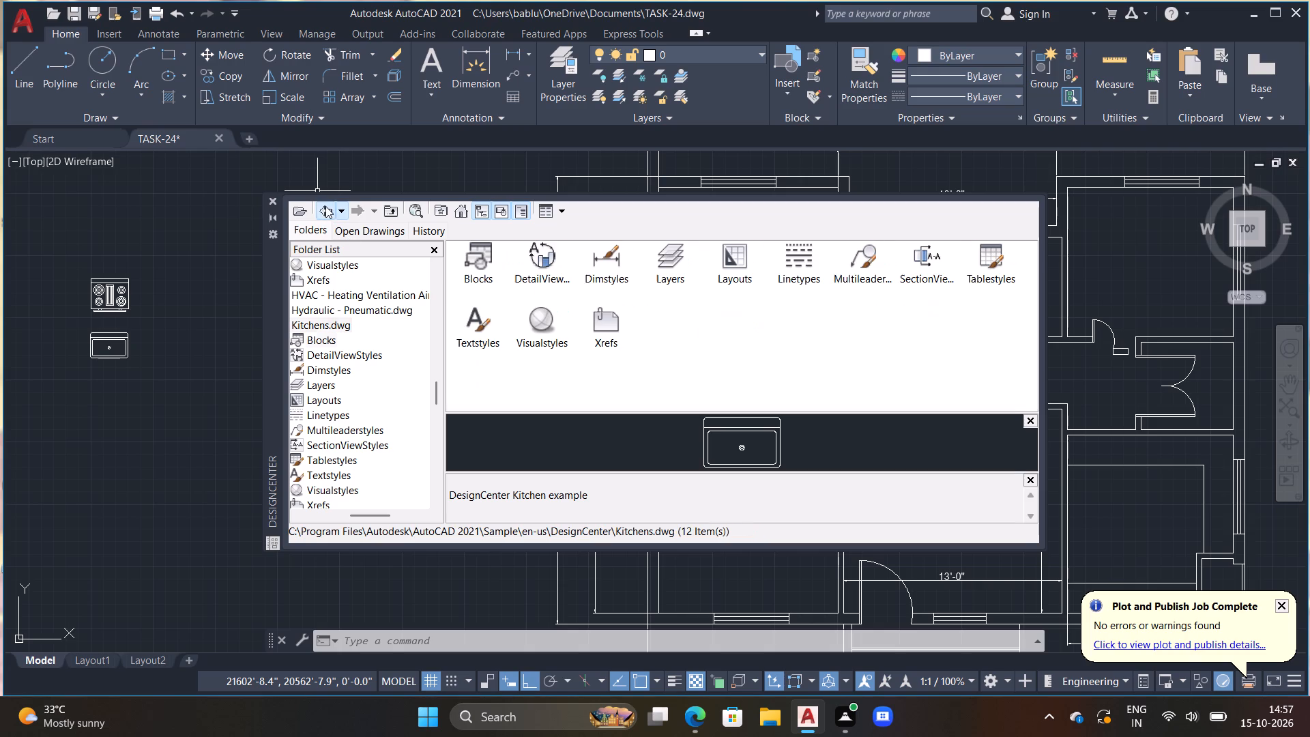
pyautogui.click(326, 204)
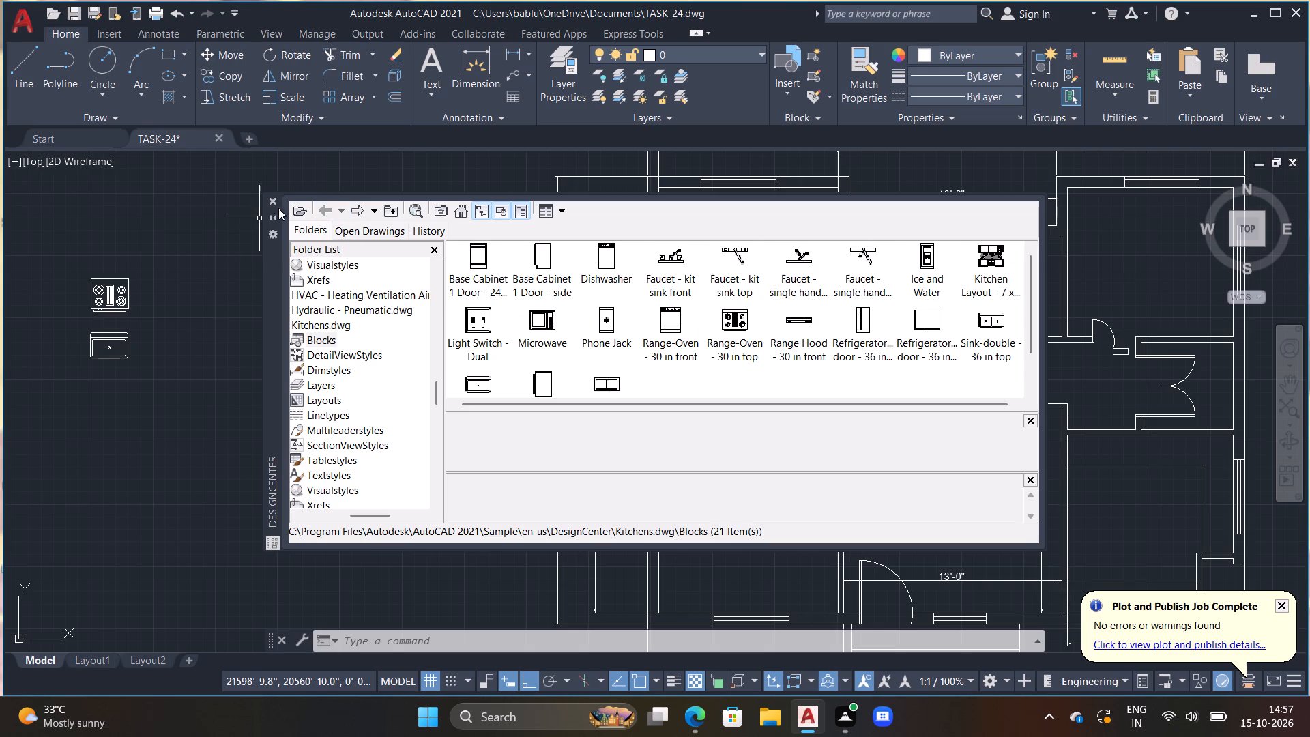
pyautogui.click(326, 212)
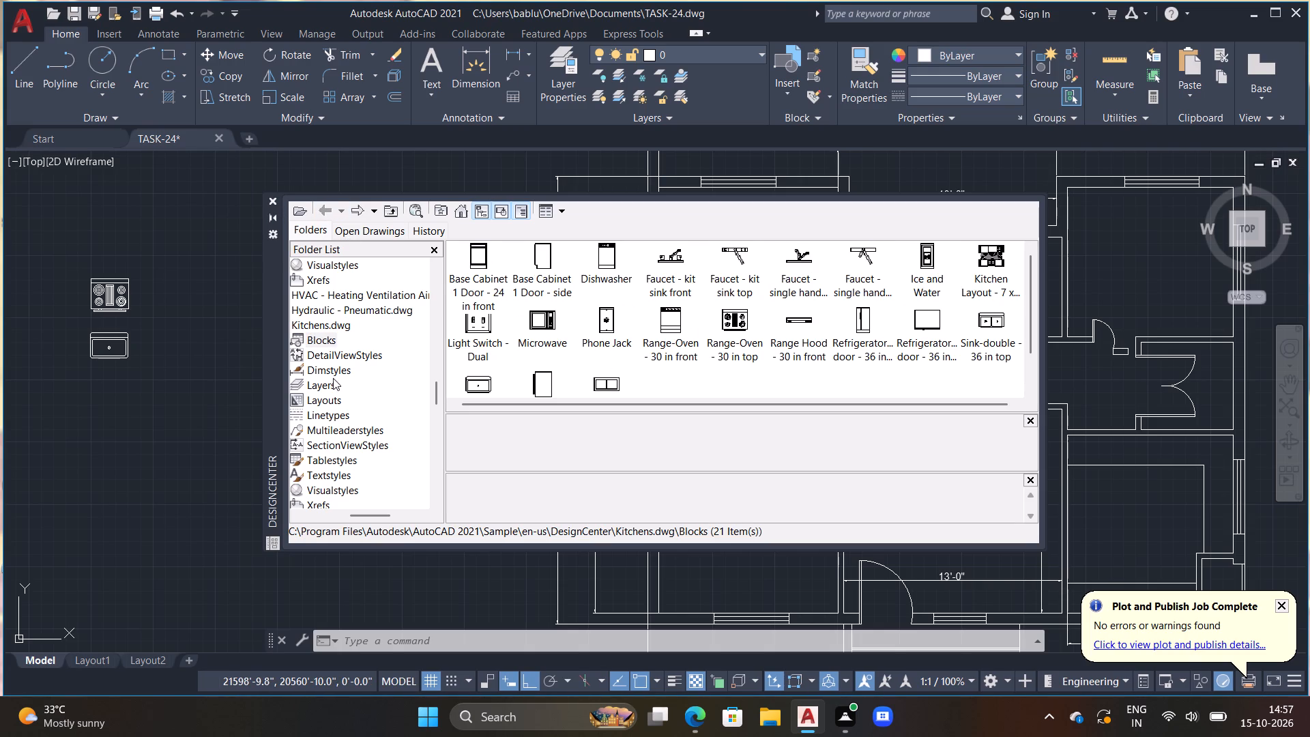
pyautogui.scroll(-4, 358, 441)
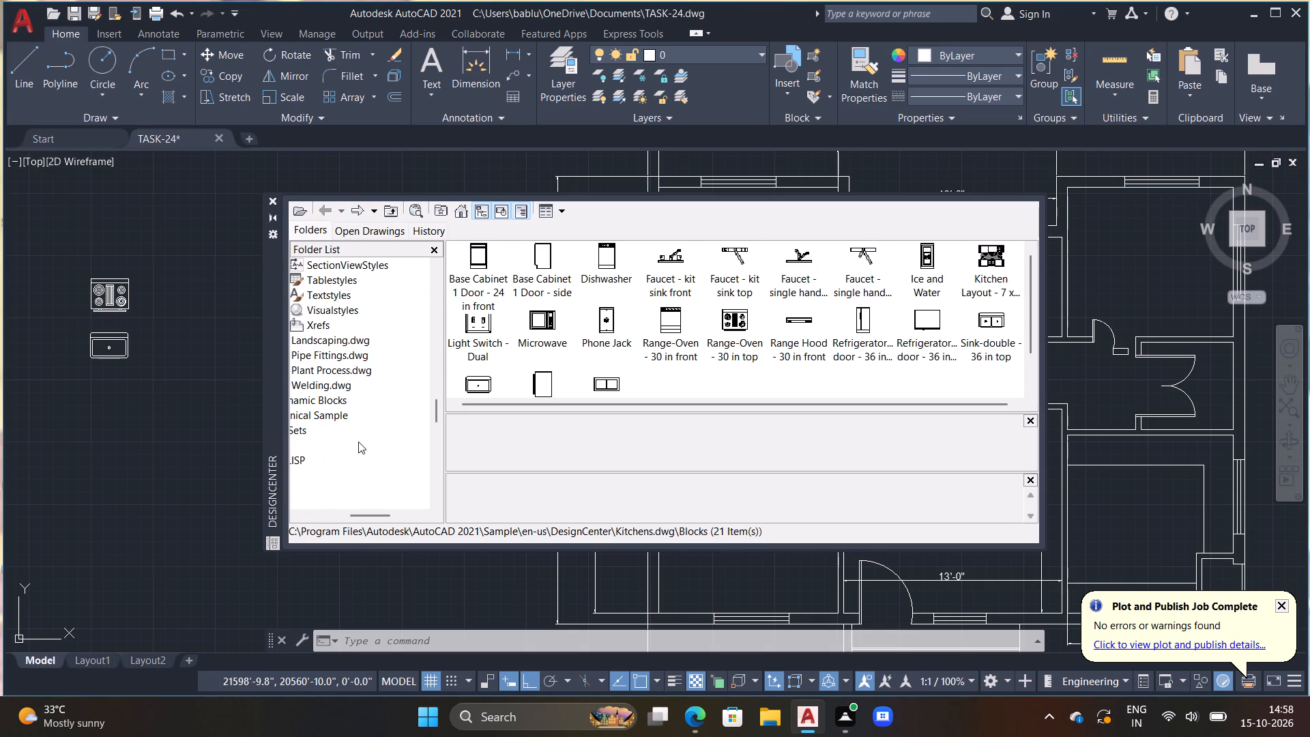
pyautogui.moveTo(345, 411); pyautogui.dragTo(377, 409, button='middle')
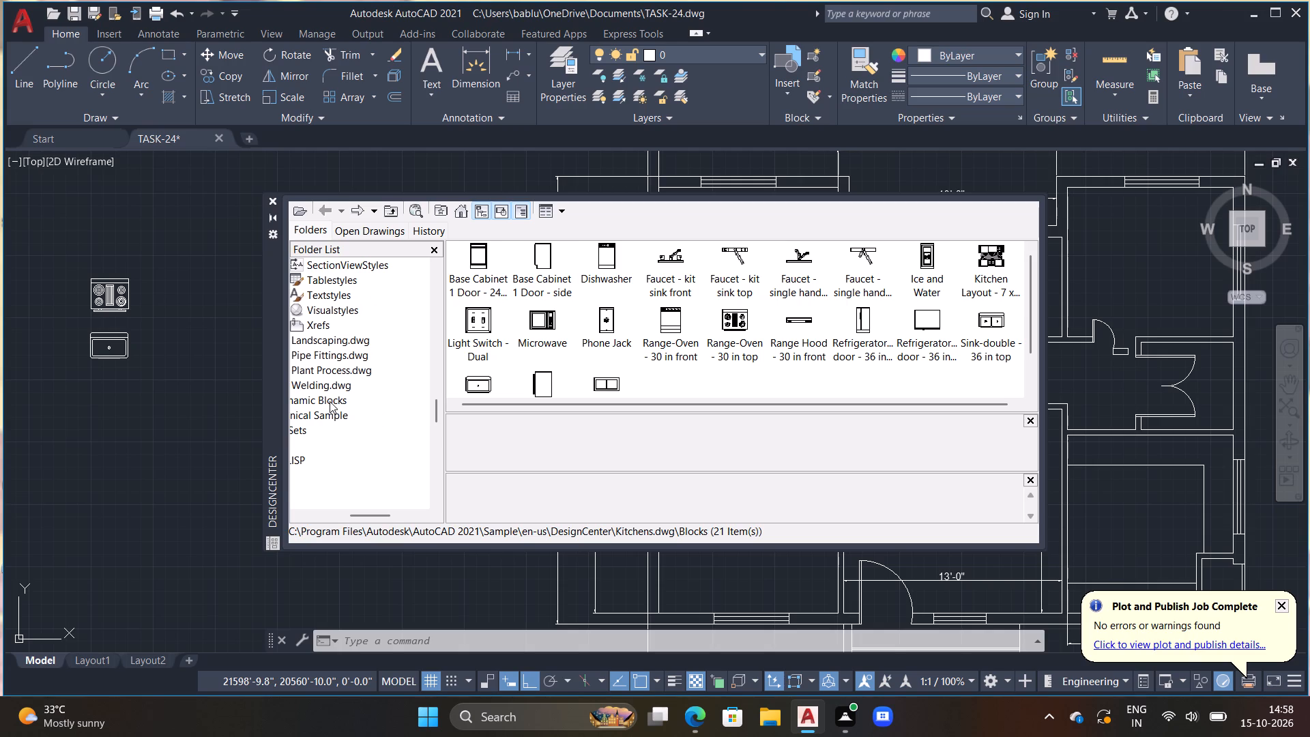
pyautogui.moveTo(330, 401); pyautogui.dragTo(377, 395)
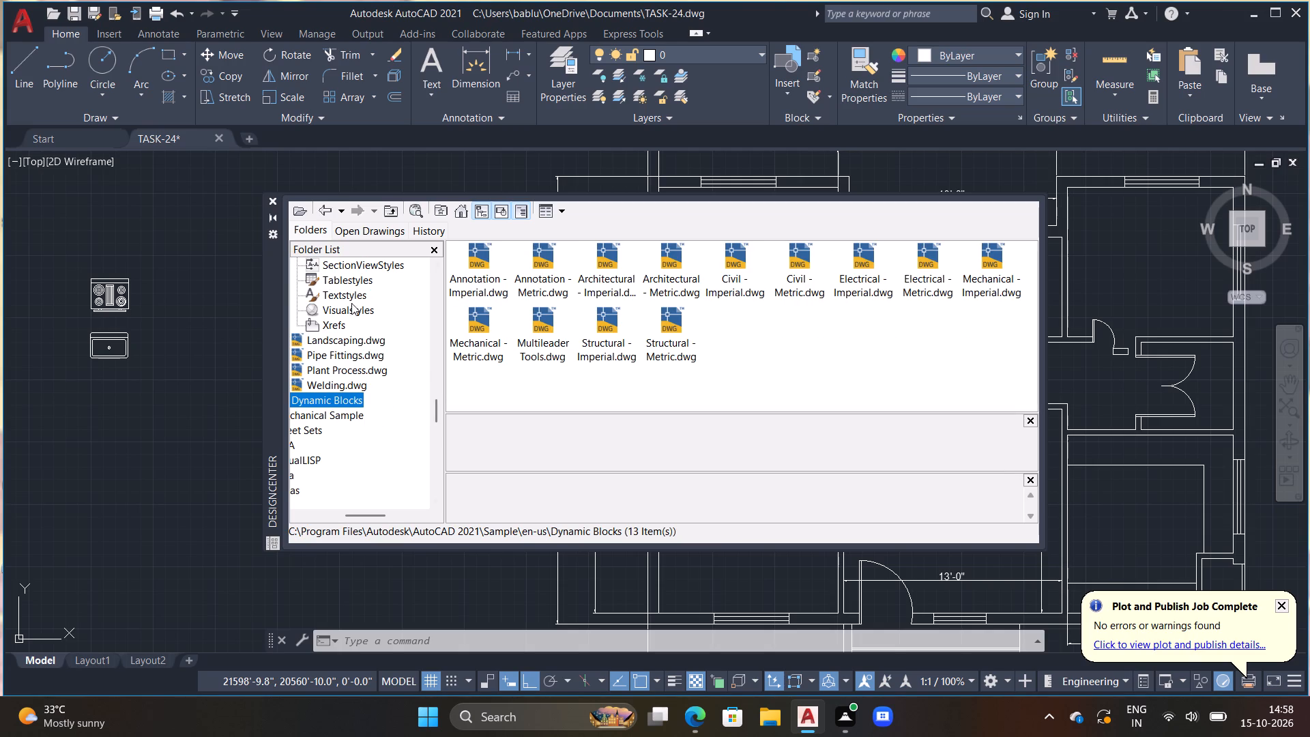
pyautogui.scroll(8, 353, 396)
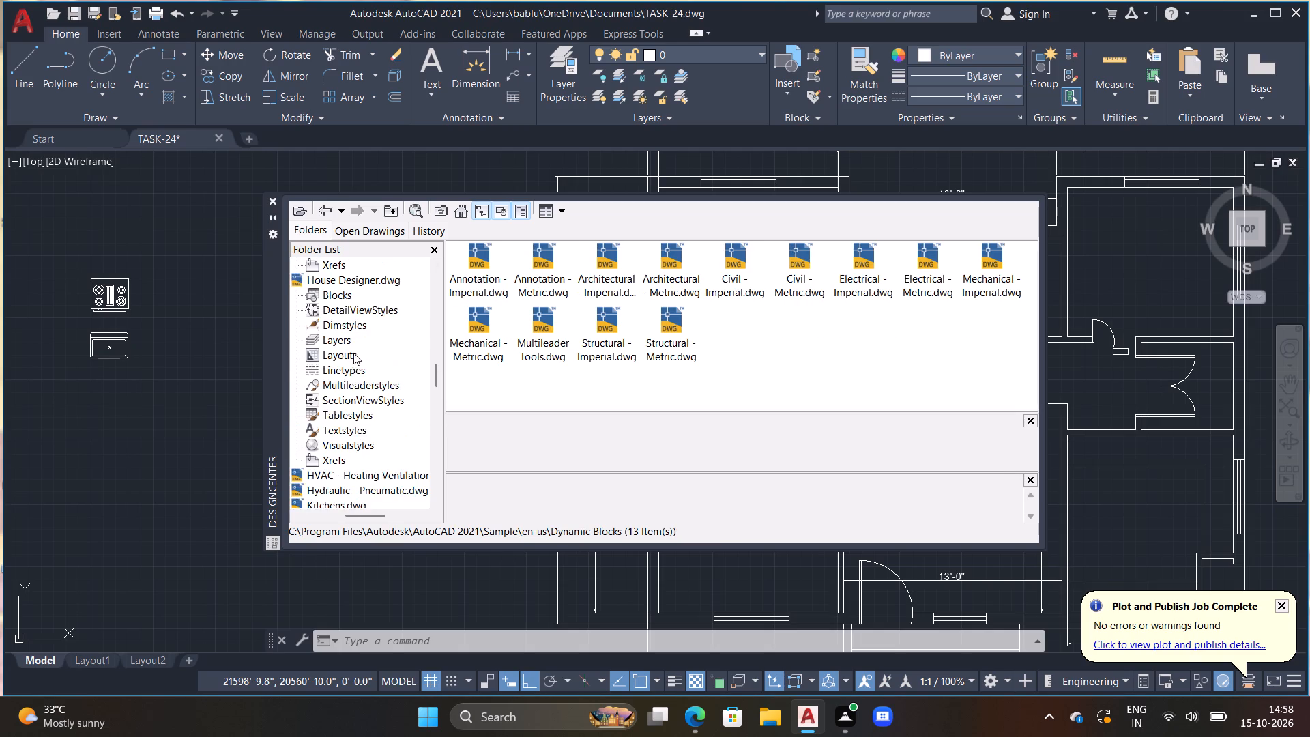
pyautogui.scroll(3, 353, 353)
pyautogui.scroll(-1, 356, 405)
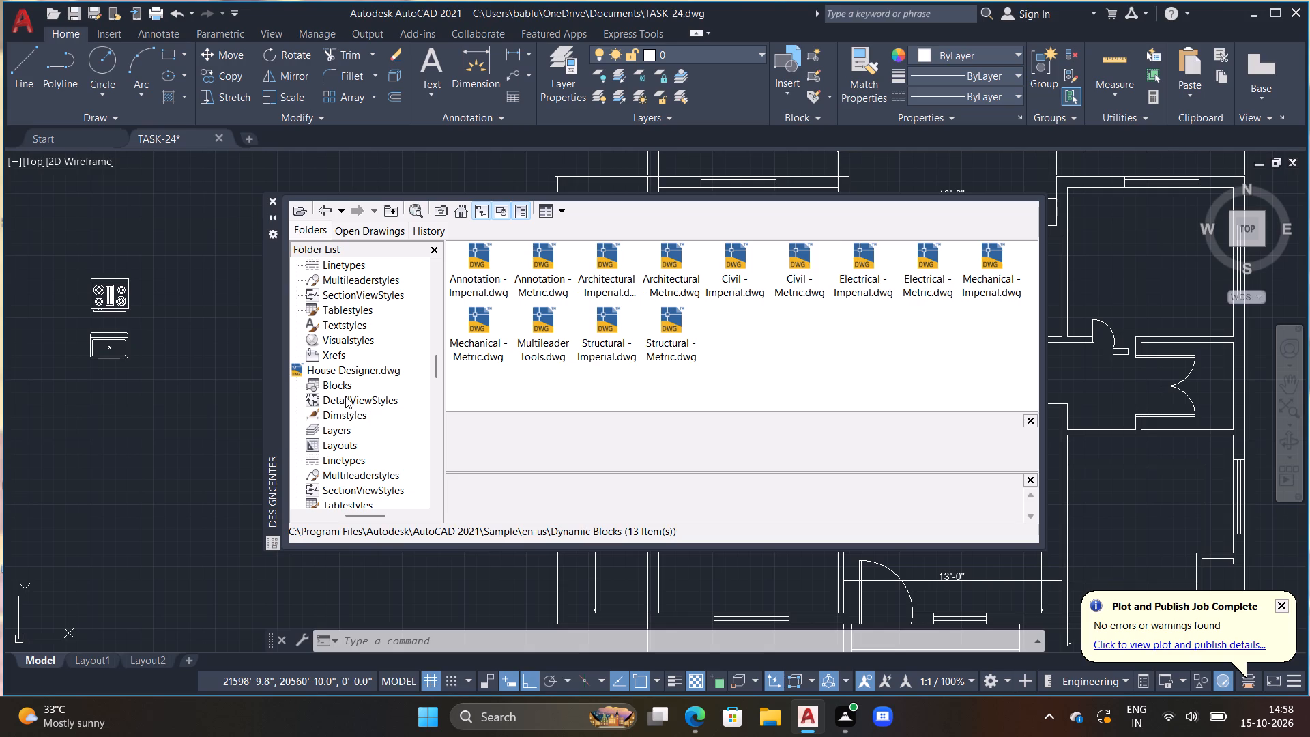
pyautogui.doubleClick(334, 383)
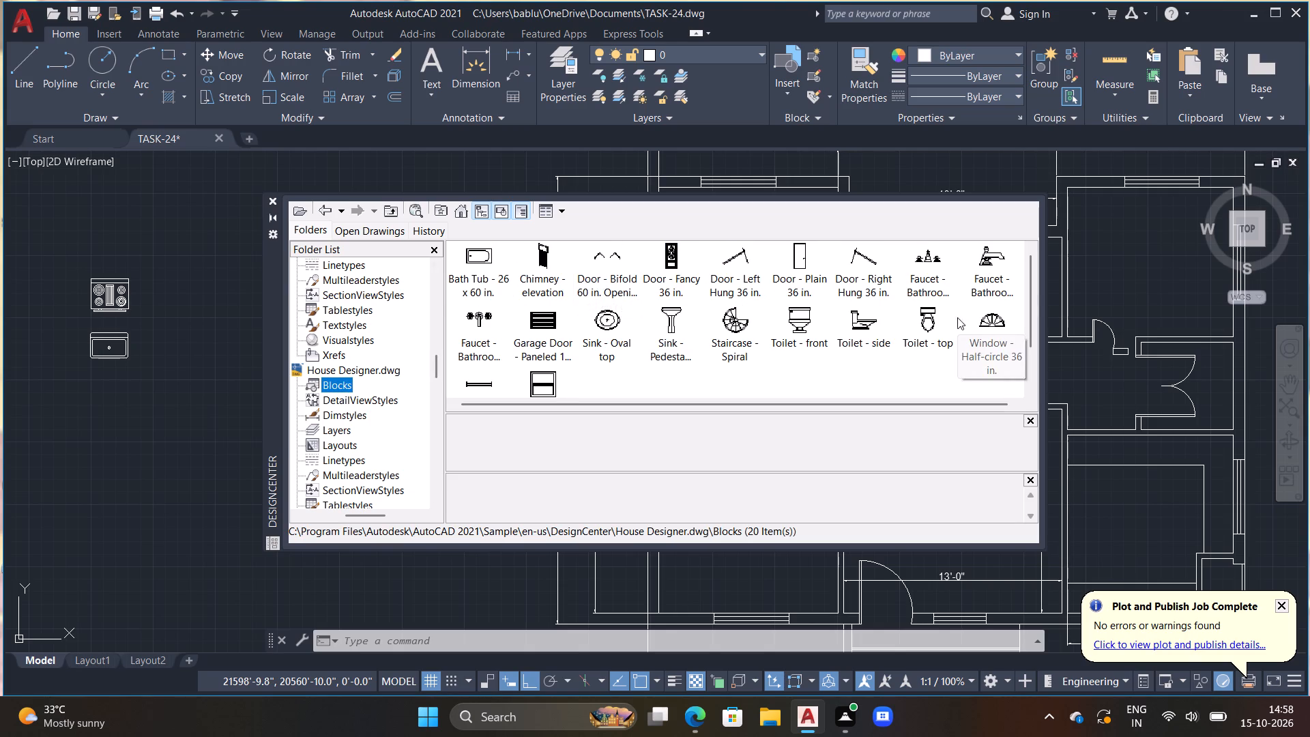
pyautogui.doubleClick(932, 310)
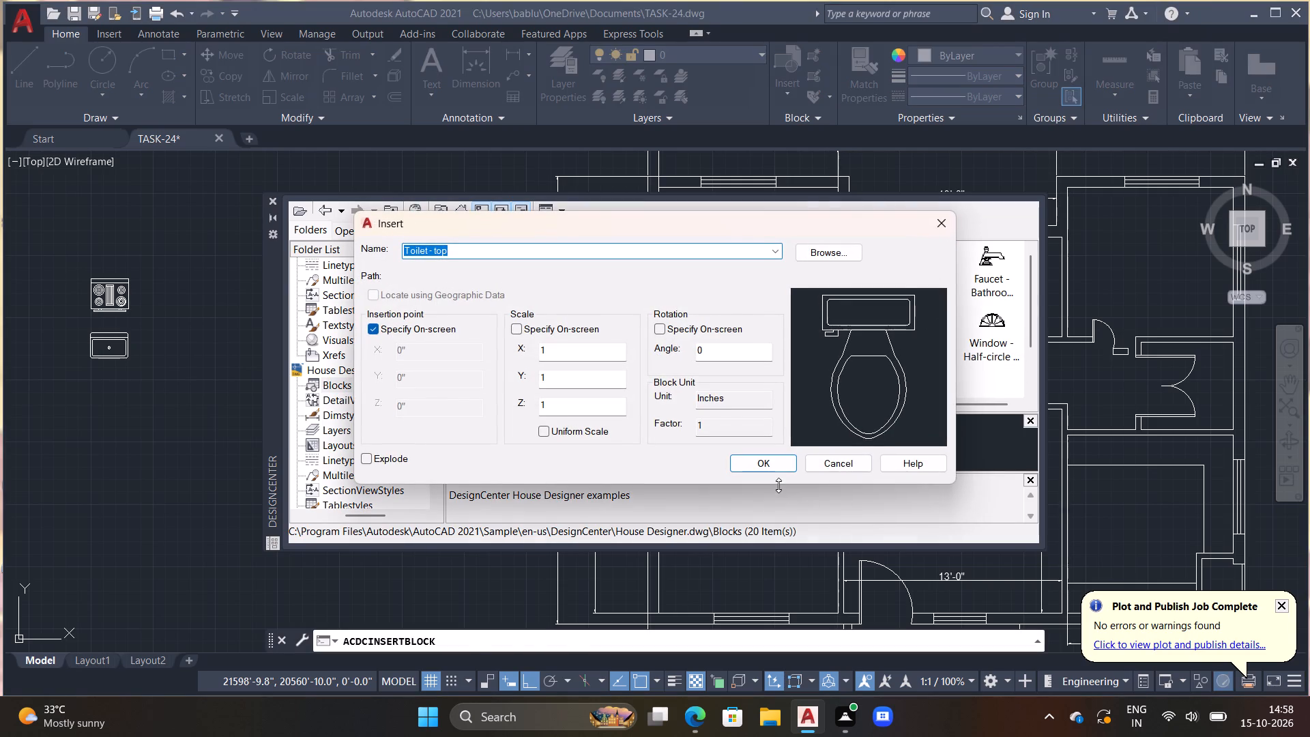
pyautogui.click(770, 469)
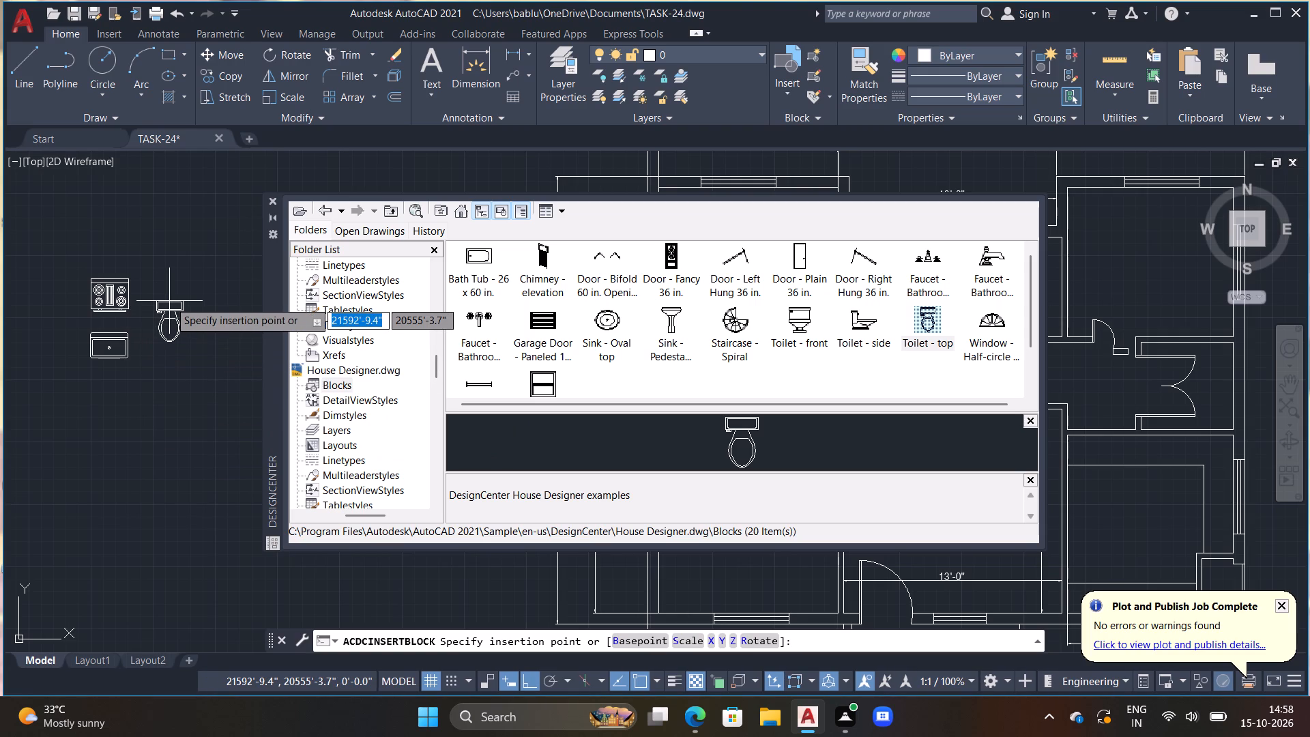
pyautogui.click(169, 301)
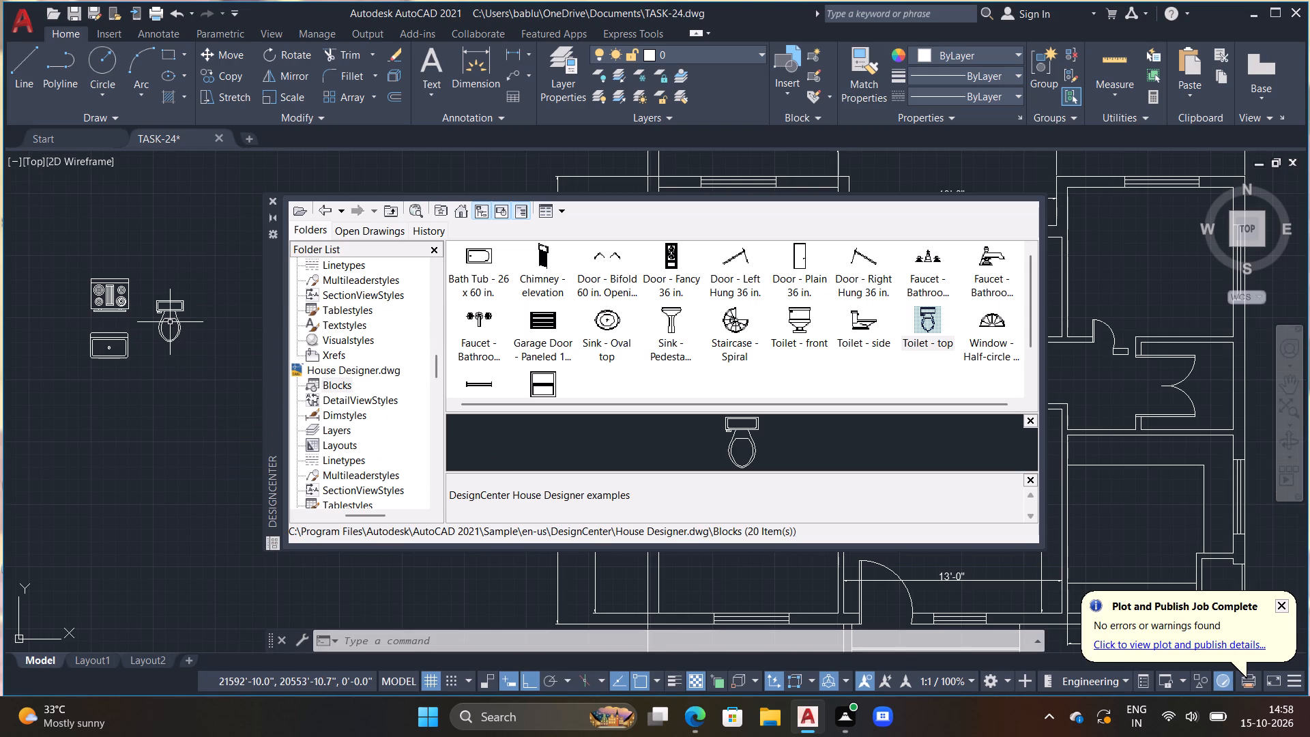
pyautogui.press('Escape')
pyautogui.press('Escape')
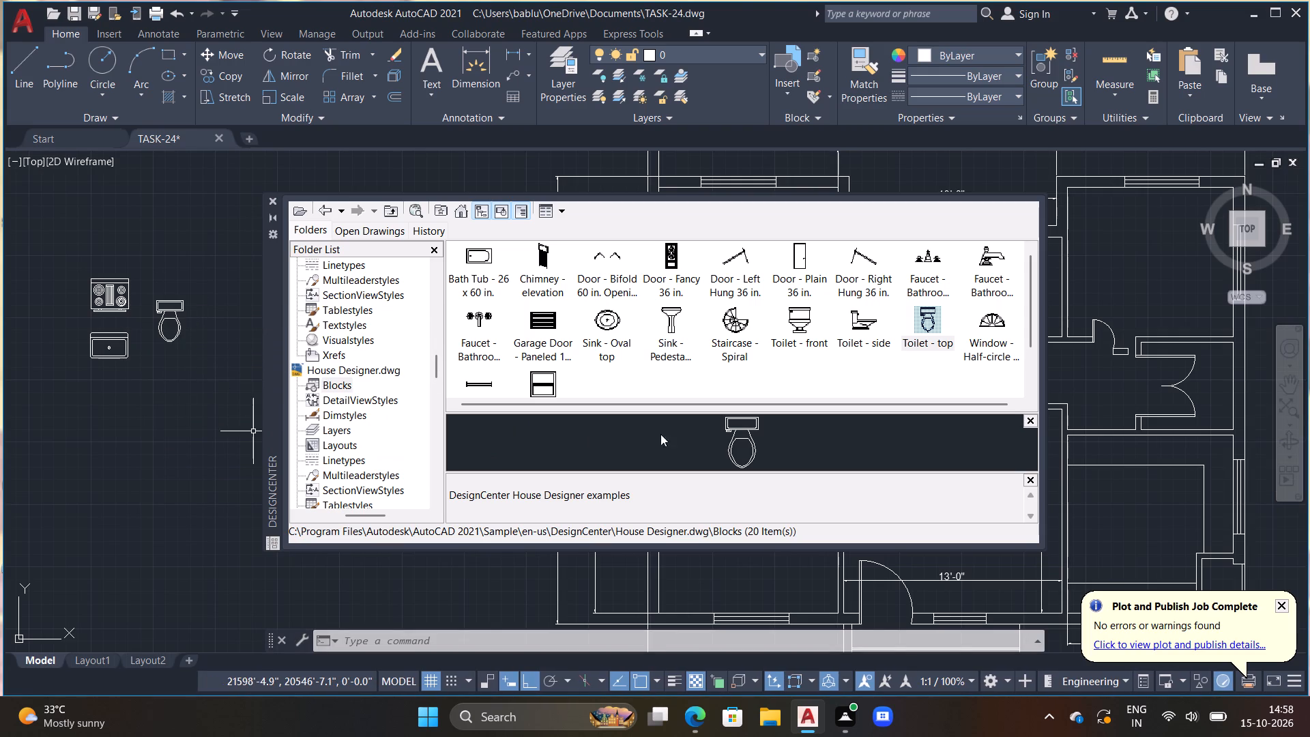
pyautogui.click(271, 199)
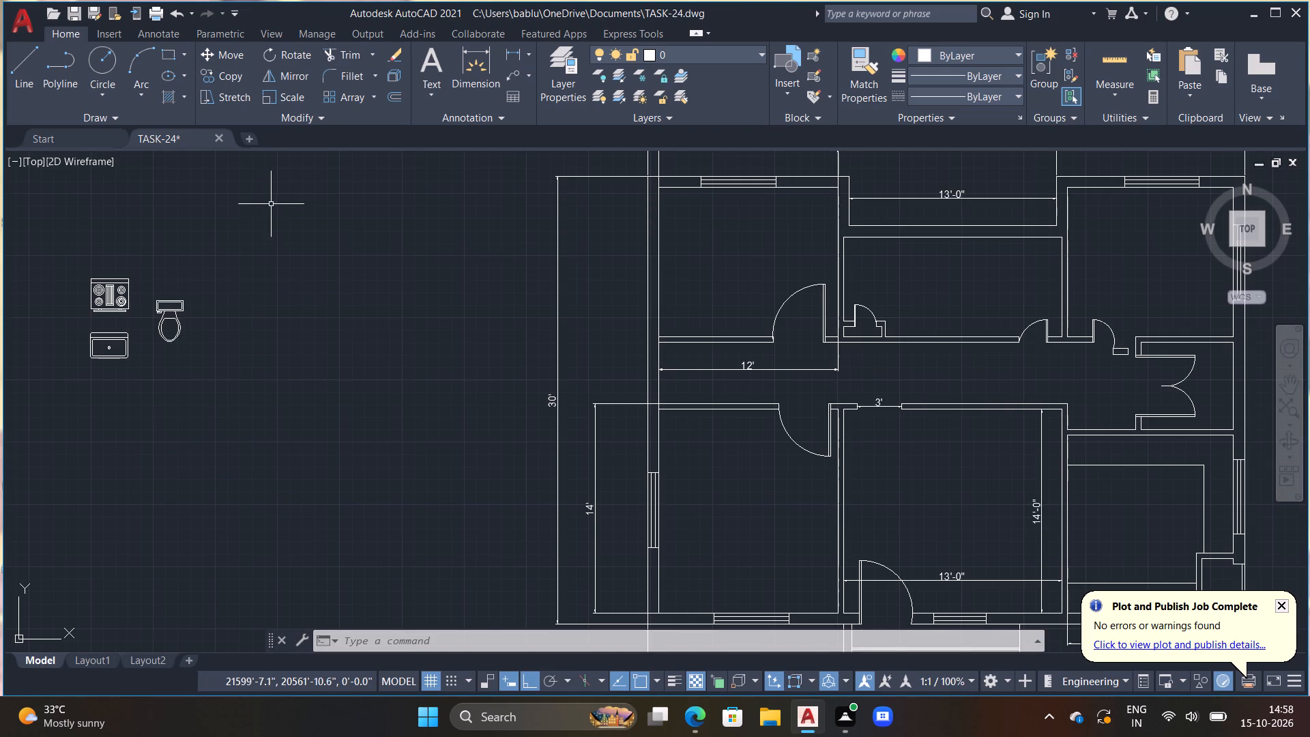
# Set the range-oven block's X, Y and Z scale to 0.7 in its properties.
pyautogui.scroll(-1, 212, 362)
pyautogui.moveTo(213, 364); pyautogui.dragTo(261, 307, button='middle')
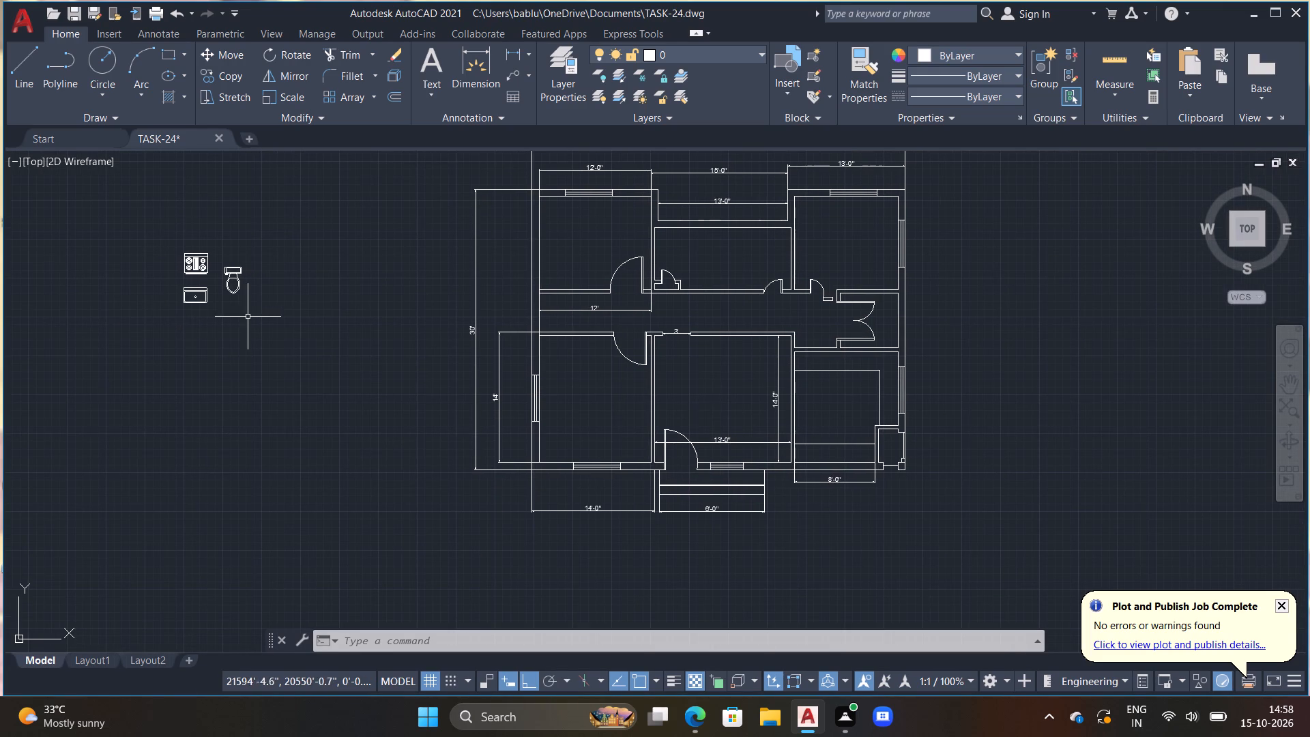
pyautogui.click(203, 273)
pyautogui.rightClick(203, 273)
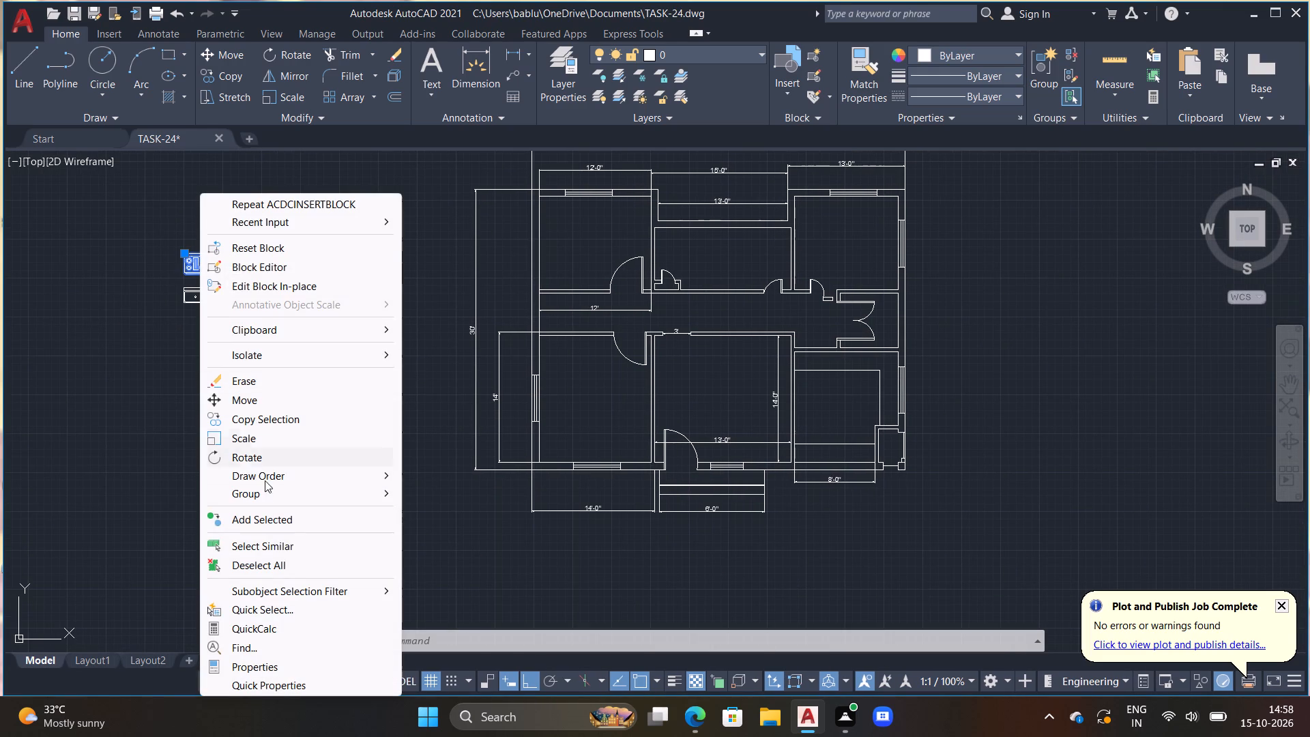
pyautogui.click(304, 663)
pyautogui.scroll(-1, 44, 268)
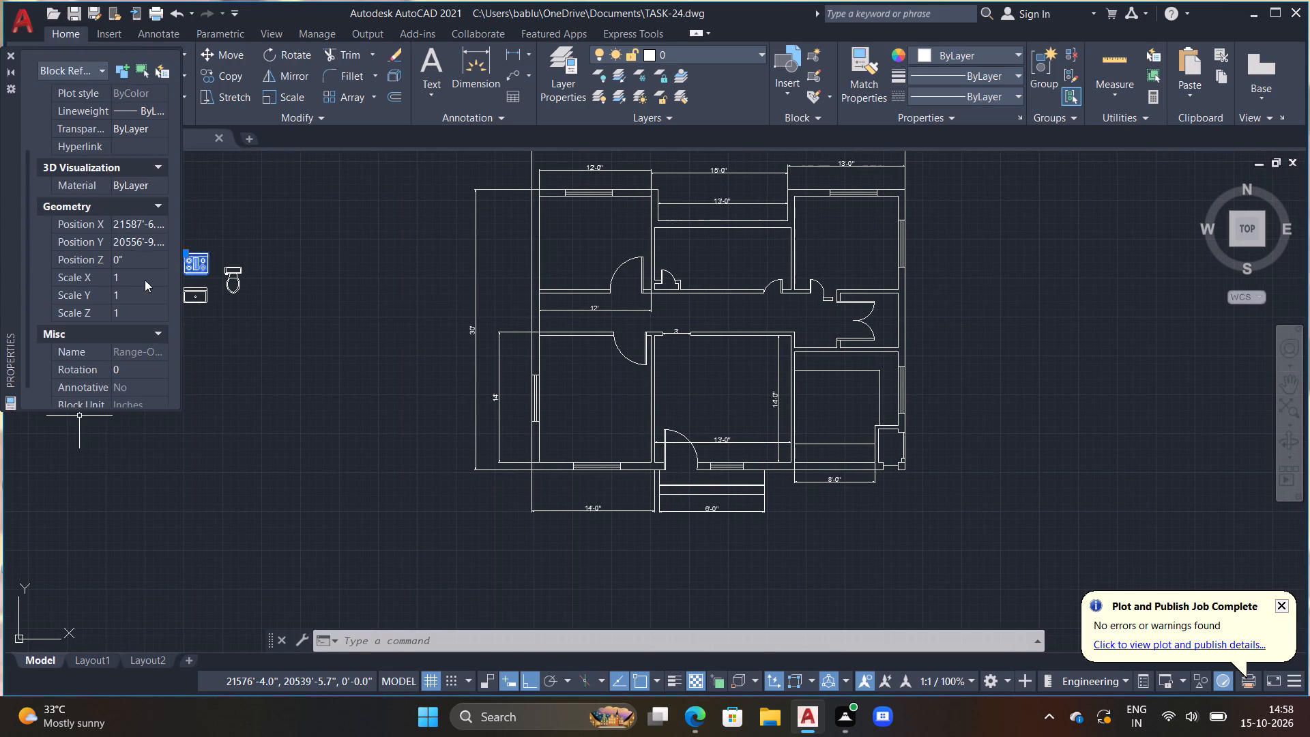
pyautogui.click(145, 279)
pyautogui.write('0.5')
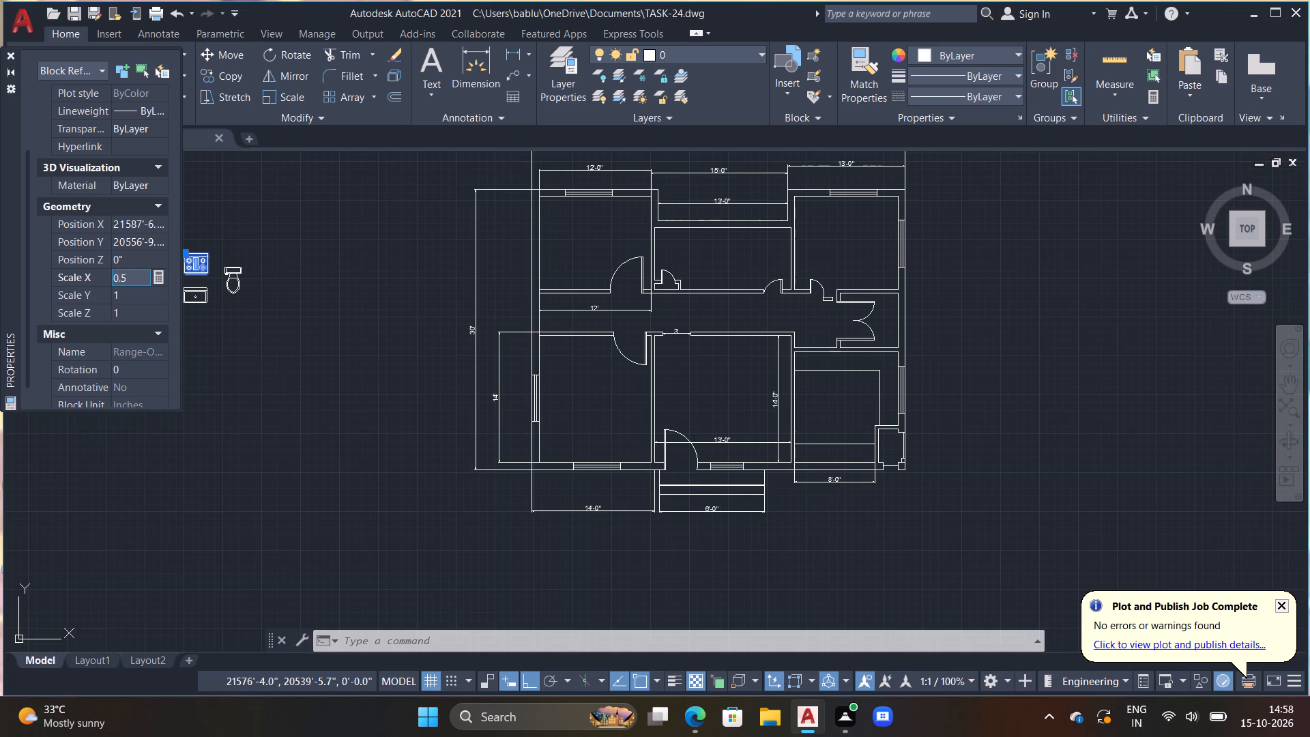
pyautogui.press('6')
pyautogui.press('BackSpace')
pyautogui.press('BackSpace')
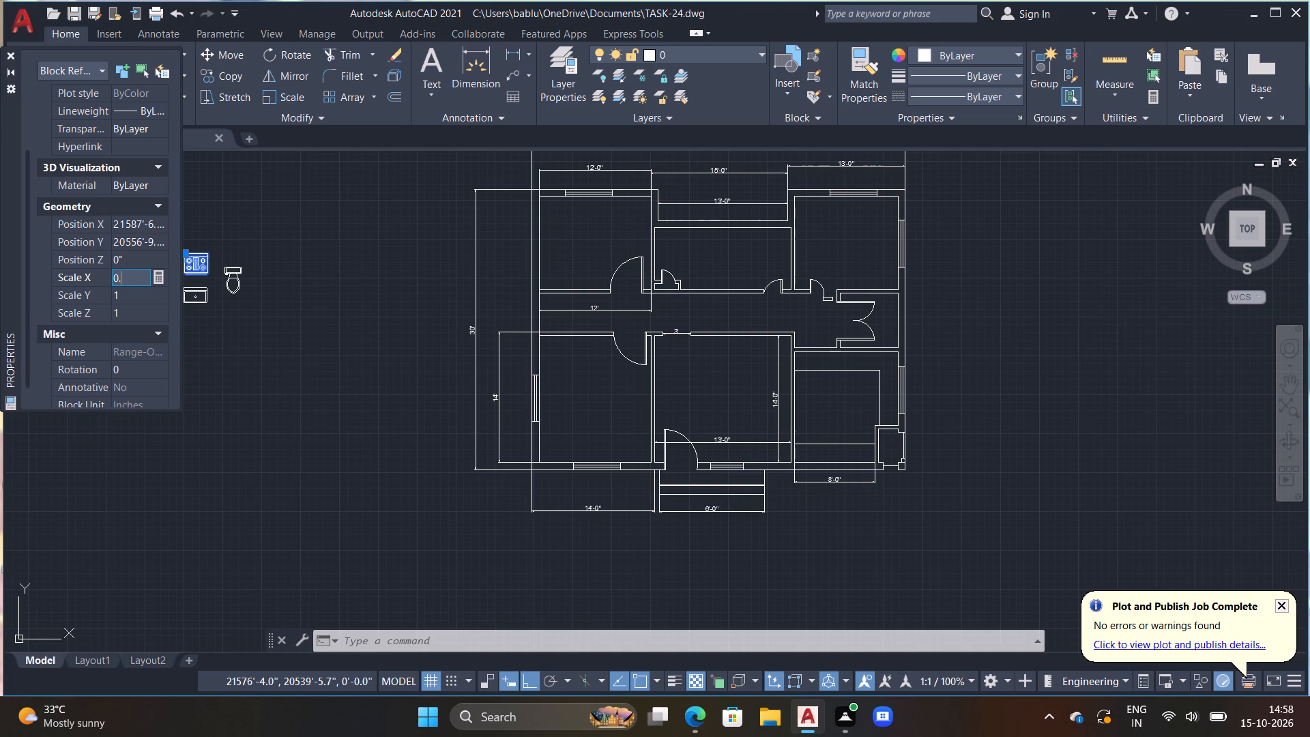
pyautogui.press('7')
pyautogui.click(154, 287)
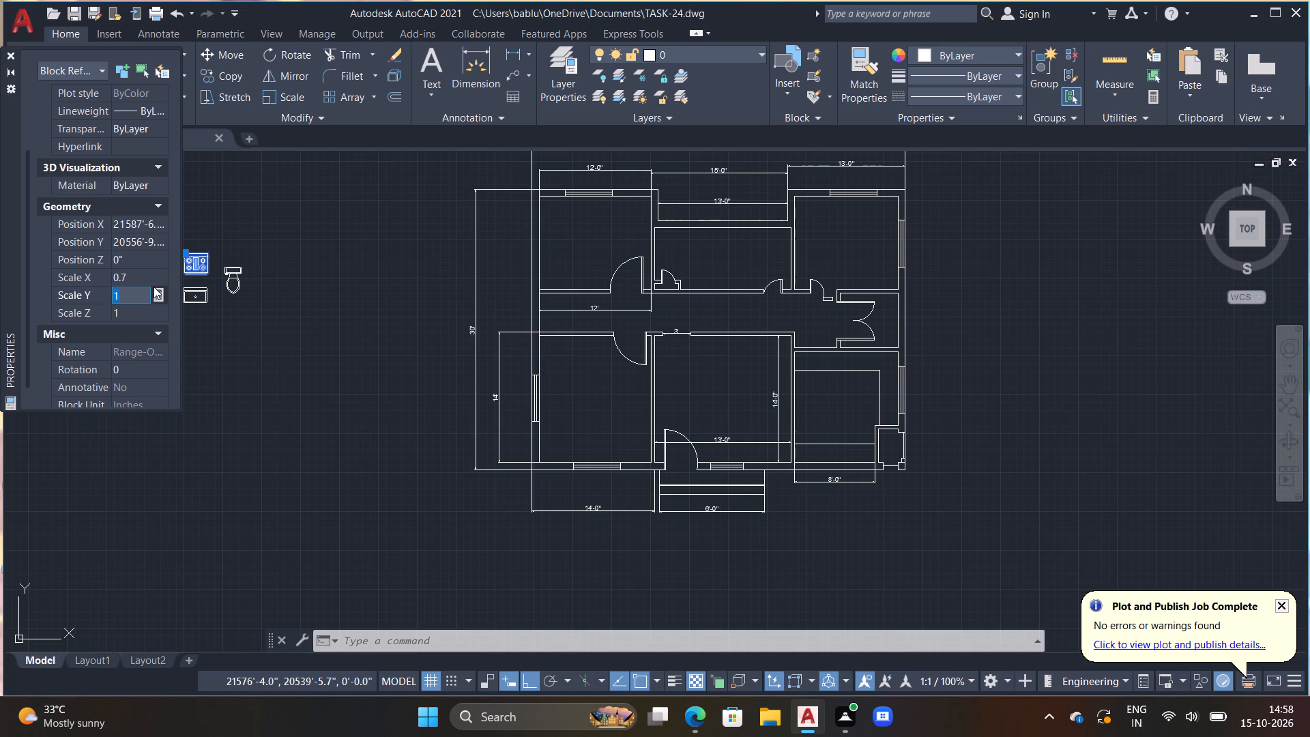
pyautogui.write('0.7')
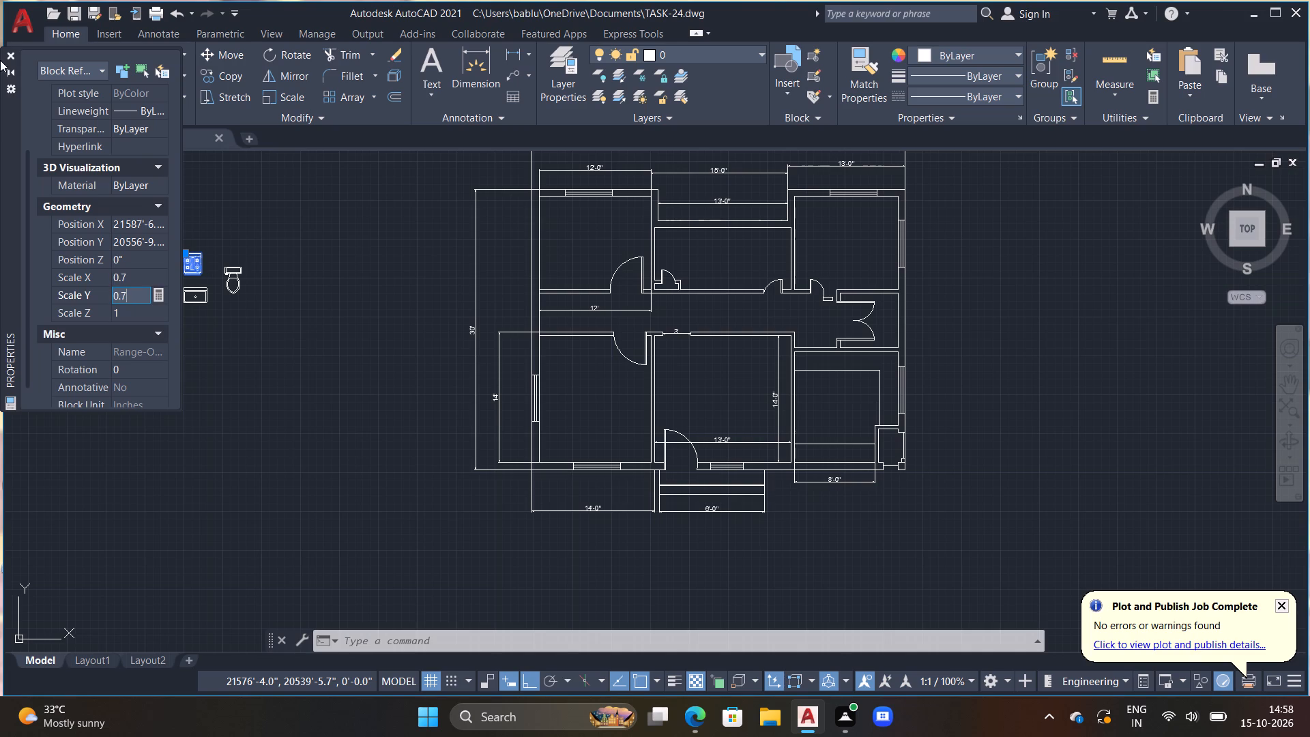
pyautogui.click(128, 315)
pyautogui.write('0.7')
pyautogui.click(320, 201)
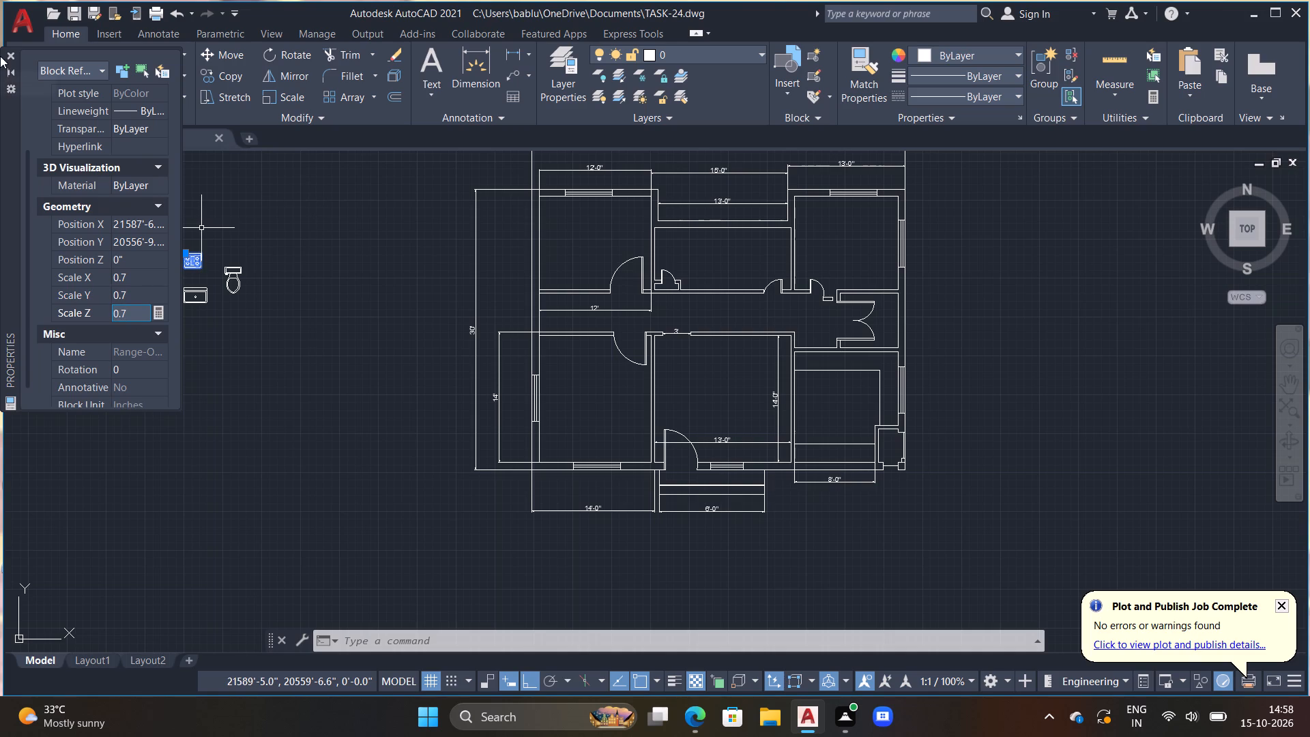
pyautogui.click(2, 50)
pyautogui.press('Escape')
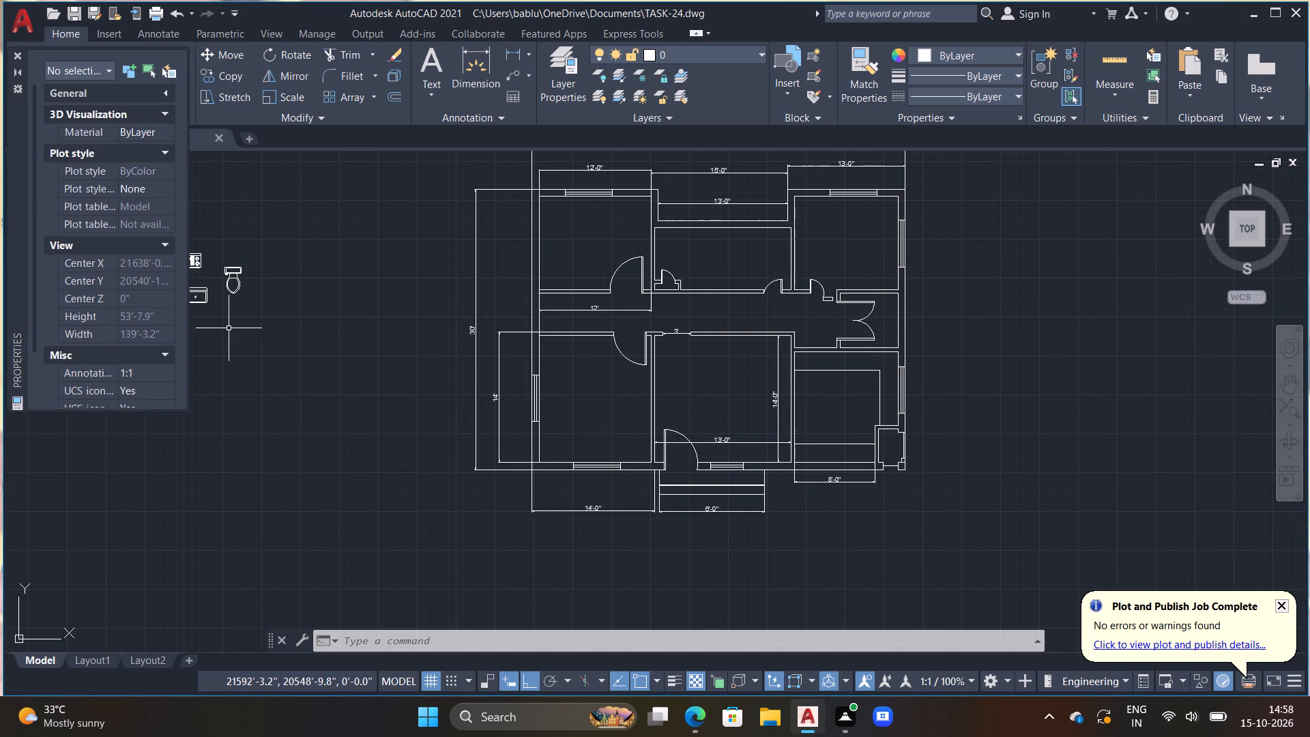
# Set the single sink block's X, Y and Z scale to 0.8, close the properties and clear the selection.
pyautogui.click(203, 304)
pyautogui.scroll(-1, 136, 379)
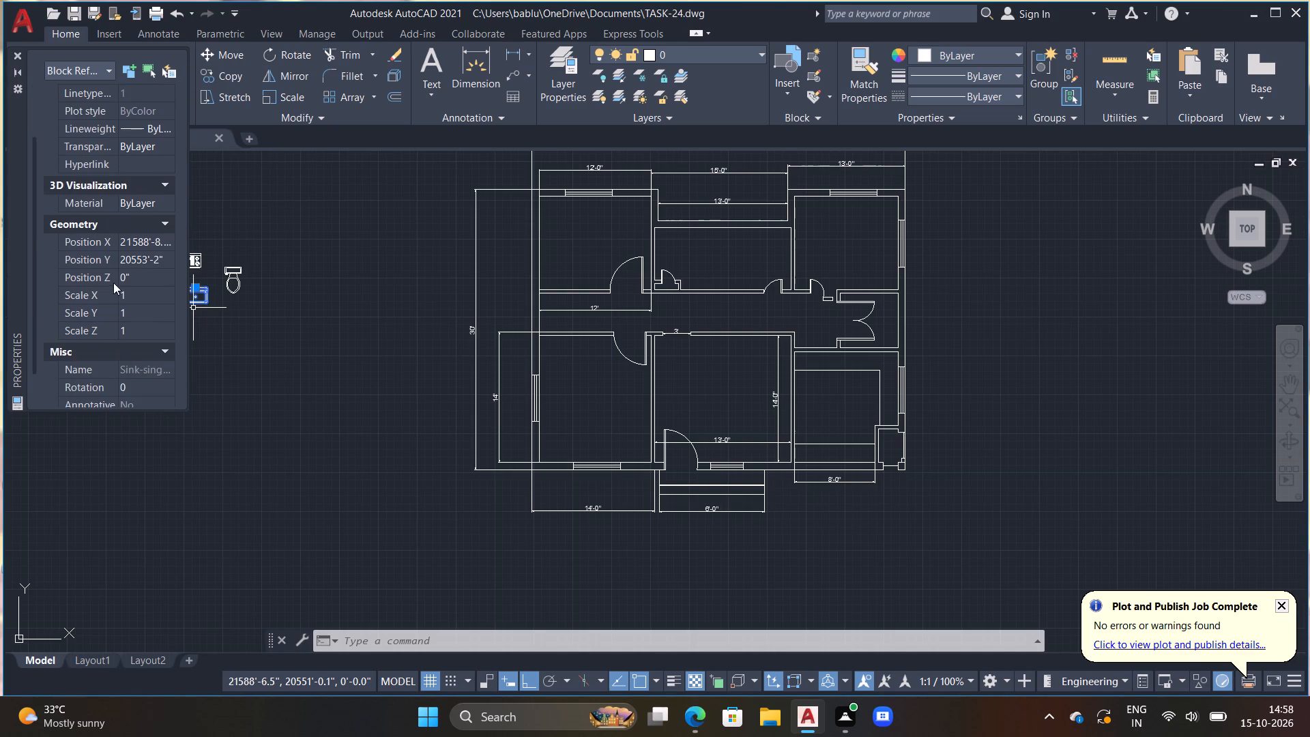
pyautogui.click(143, 290)
pyautogui.write('0.8')
pyautogui.click(145, 310)
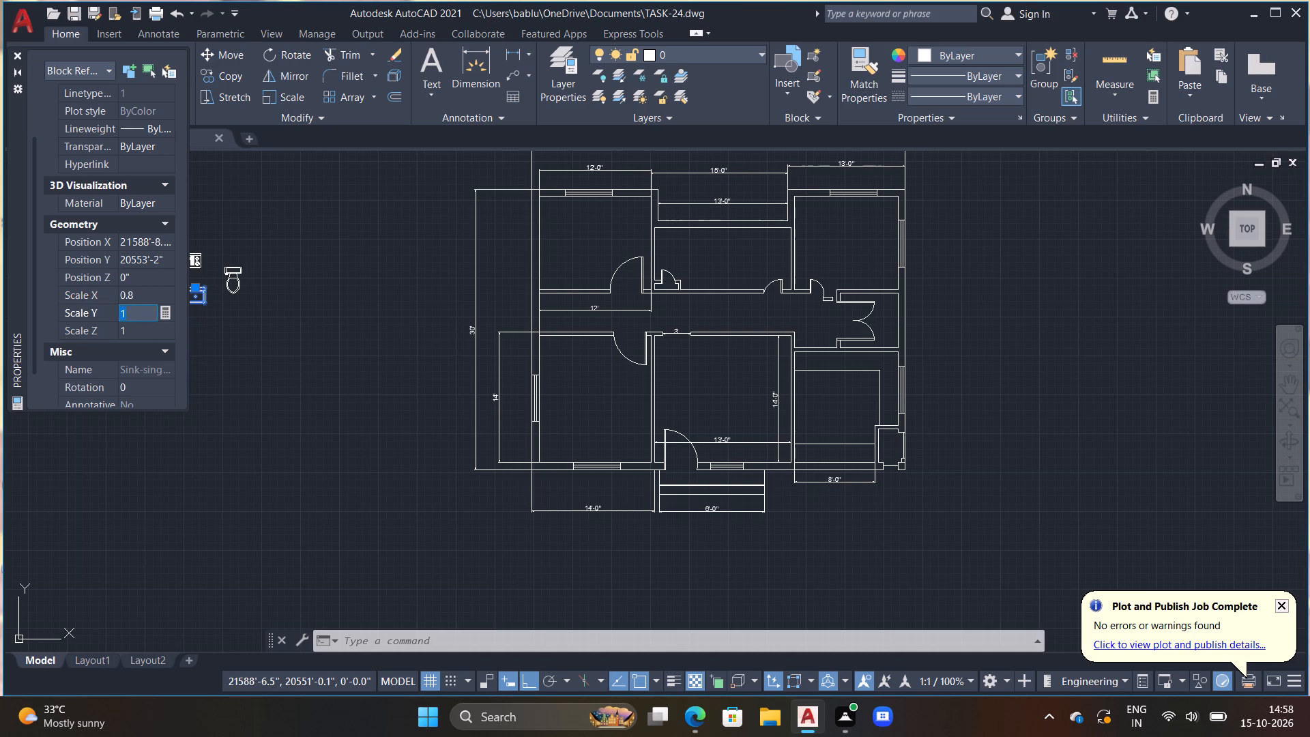
pyautogui.write('0.8')
pyautogui.click(154, 333)
pyautogui.write('0.8')
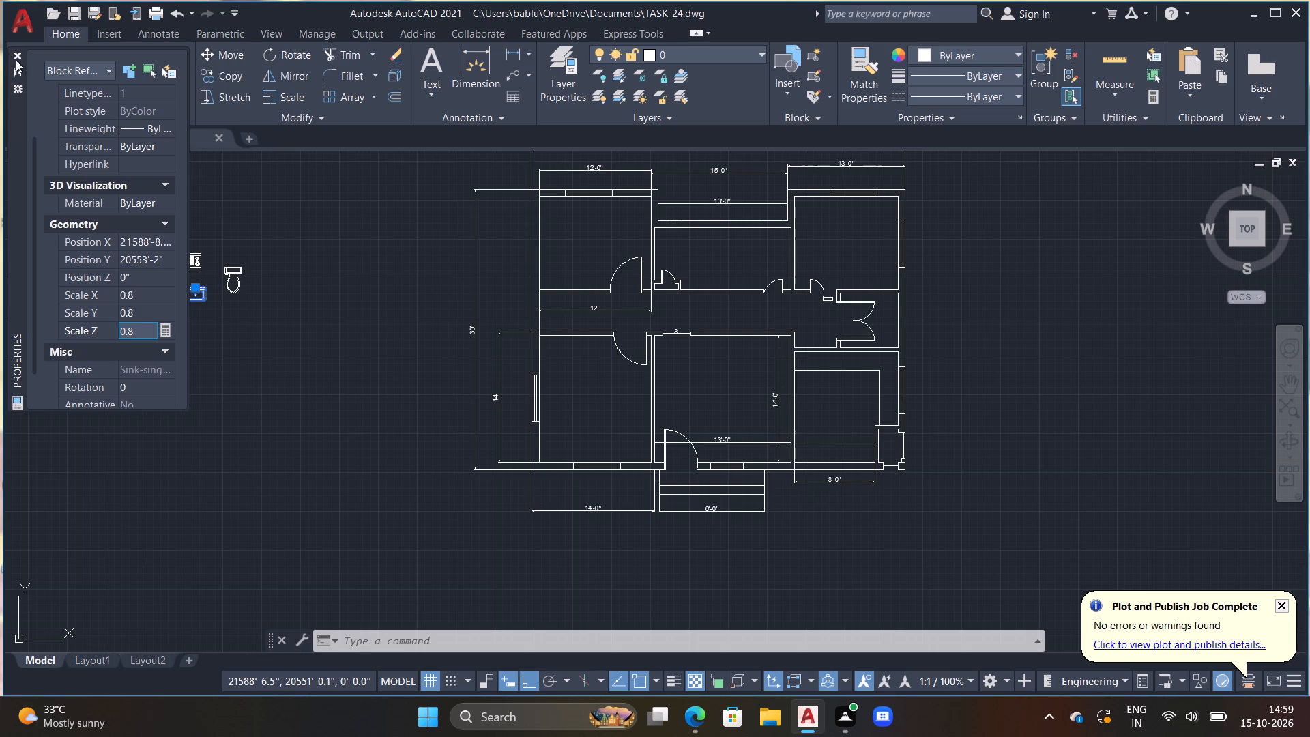
pyautogui.click(16, 54)
pyautogui.press('Escape')
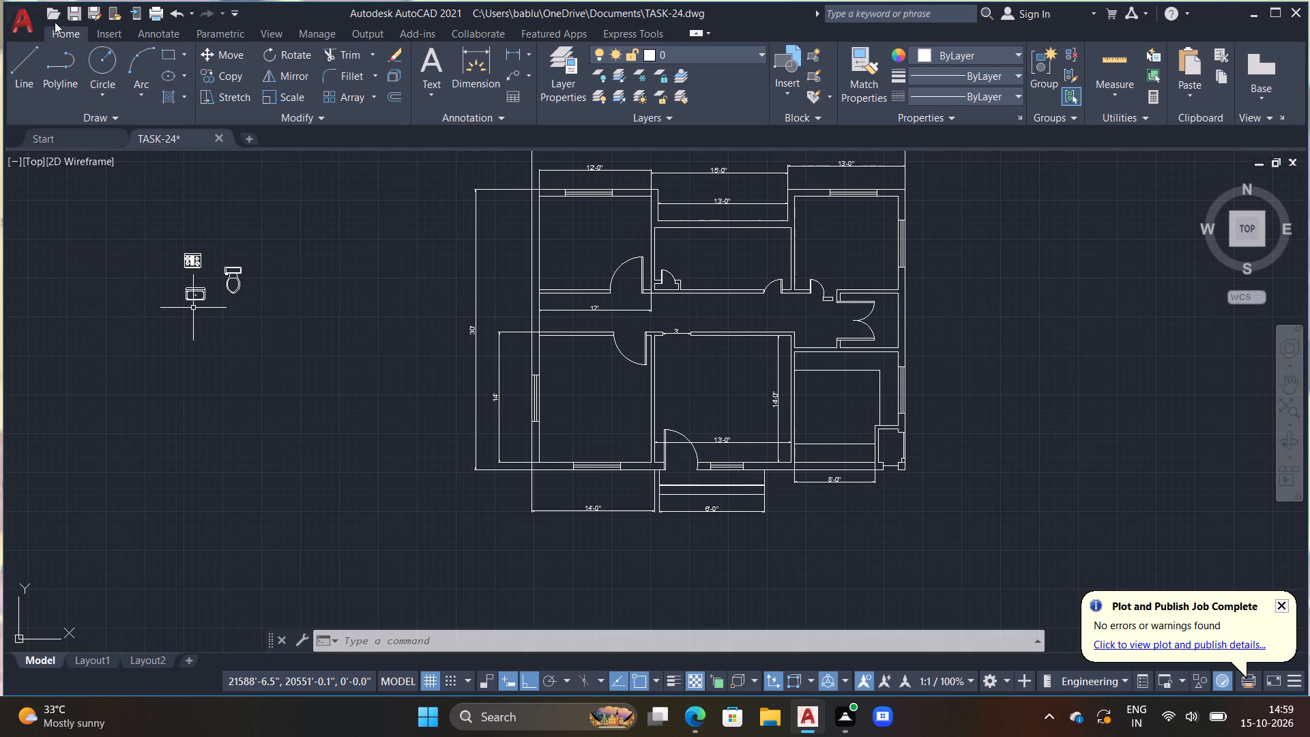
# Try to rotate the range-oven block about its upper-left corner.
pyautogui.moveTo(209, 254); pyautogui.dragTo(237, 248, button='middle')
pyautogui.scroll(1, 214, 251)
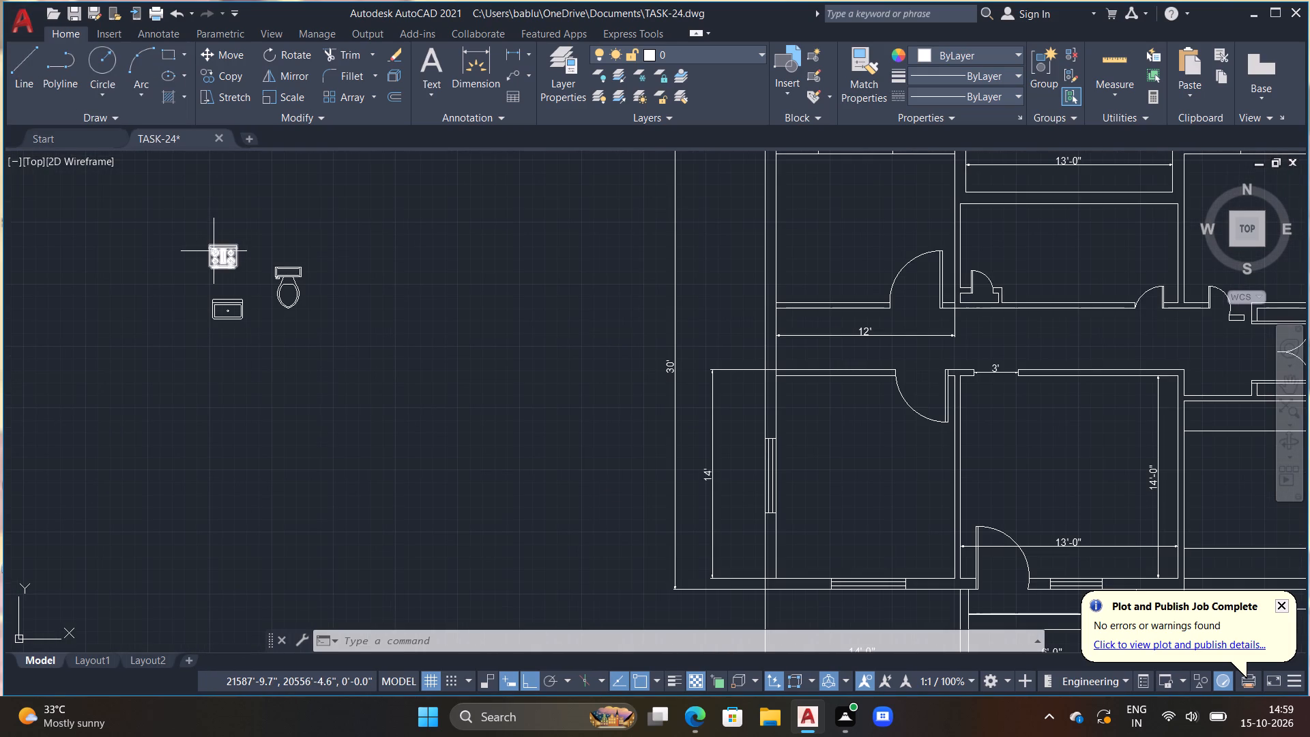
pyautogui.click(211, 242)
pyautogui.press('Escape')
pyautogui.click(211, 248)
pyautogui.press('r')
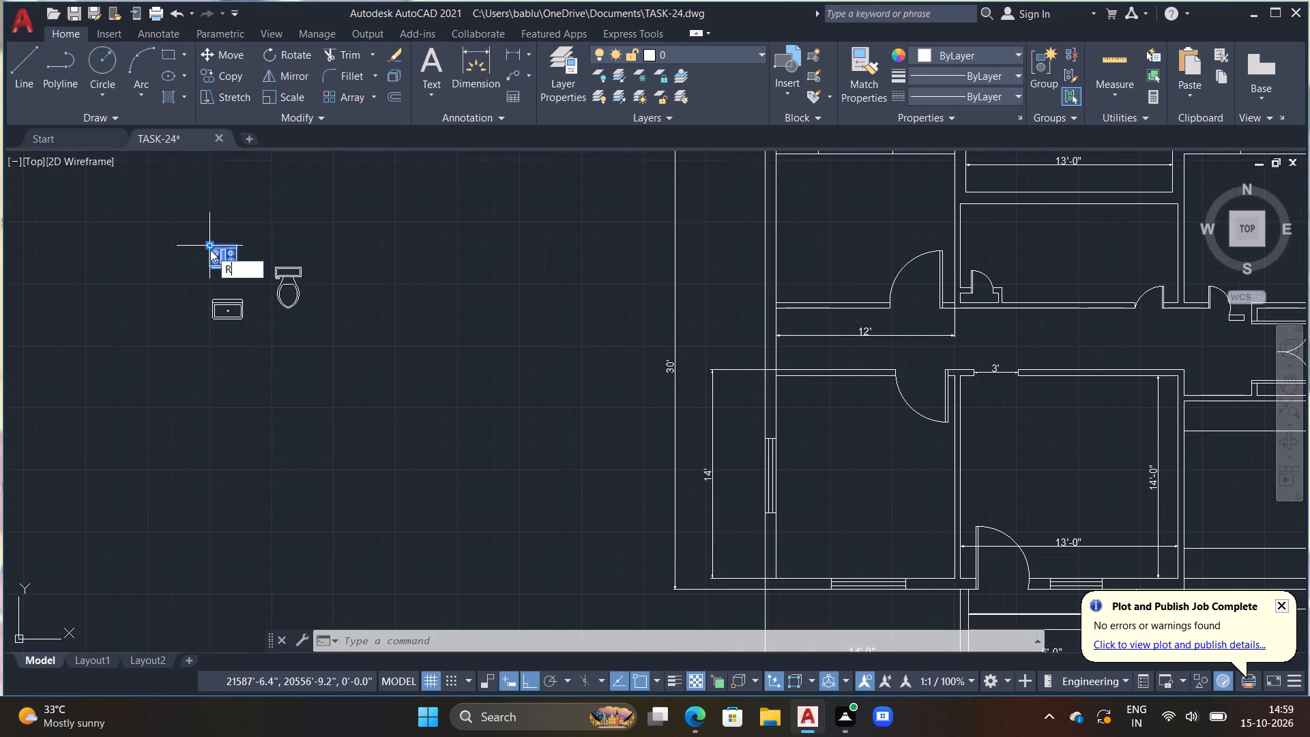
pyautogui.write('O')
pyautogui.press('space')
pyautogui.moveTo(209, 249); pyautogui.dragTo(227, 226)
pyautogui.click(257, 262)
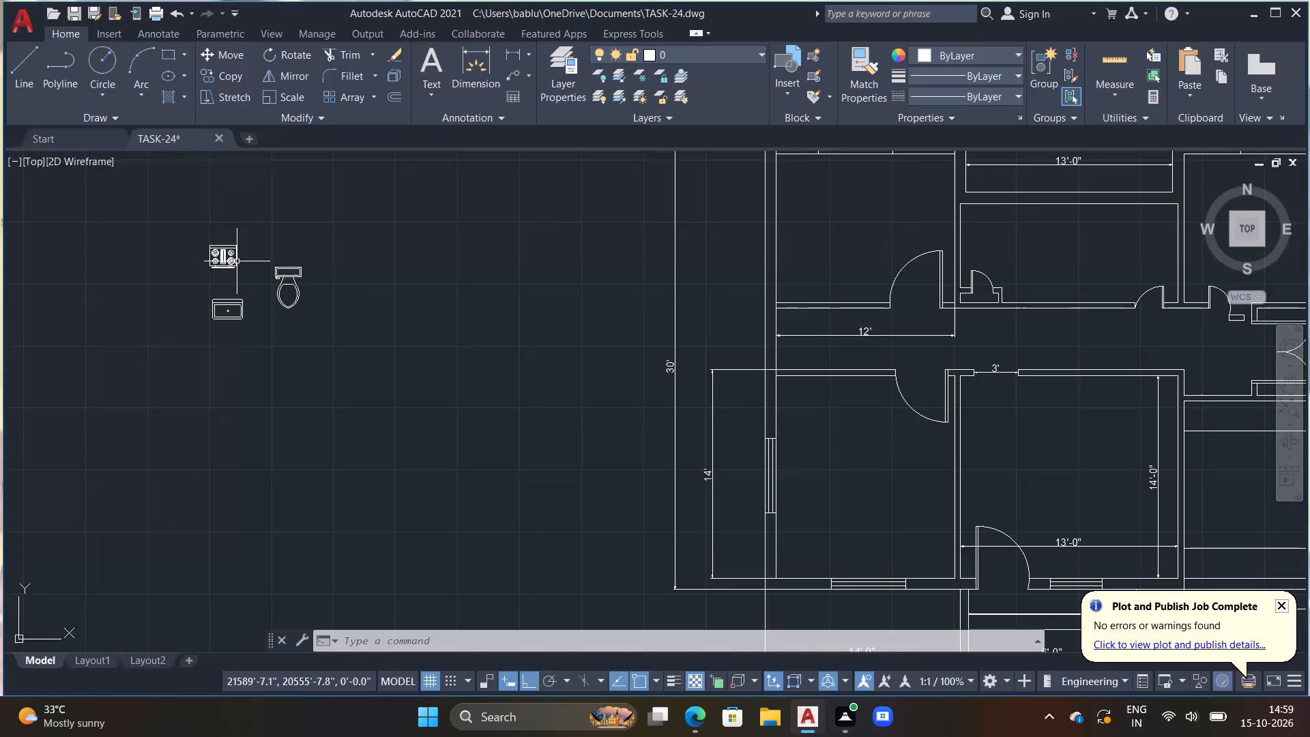
# Move the range-oven block with Ortho off onto the kitchen's lower counter, near the right end above the 8'-0" dimension.
pyautogui.click(234, 260)
pyautogui.press('m')
pyautogui.moveTo(231, 265); pyautogui.dragTo(497, 419)
pyautogui.press('space')
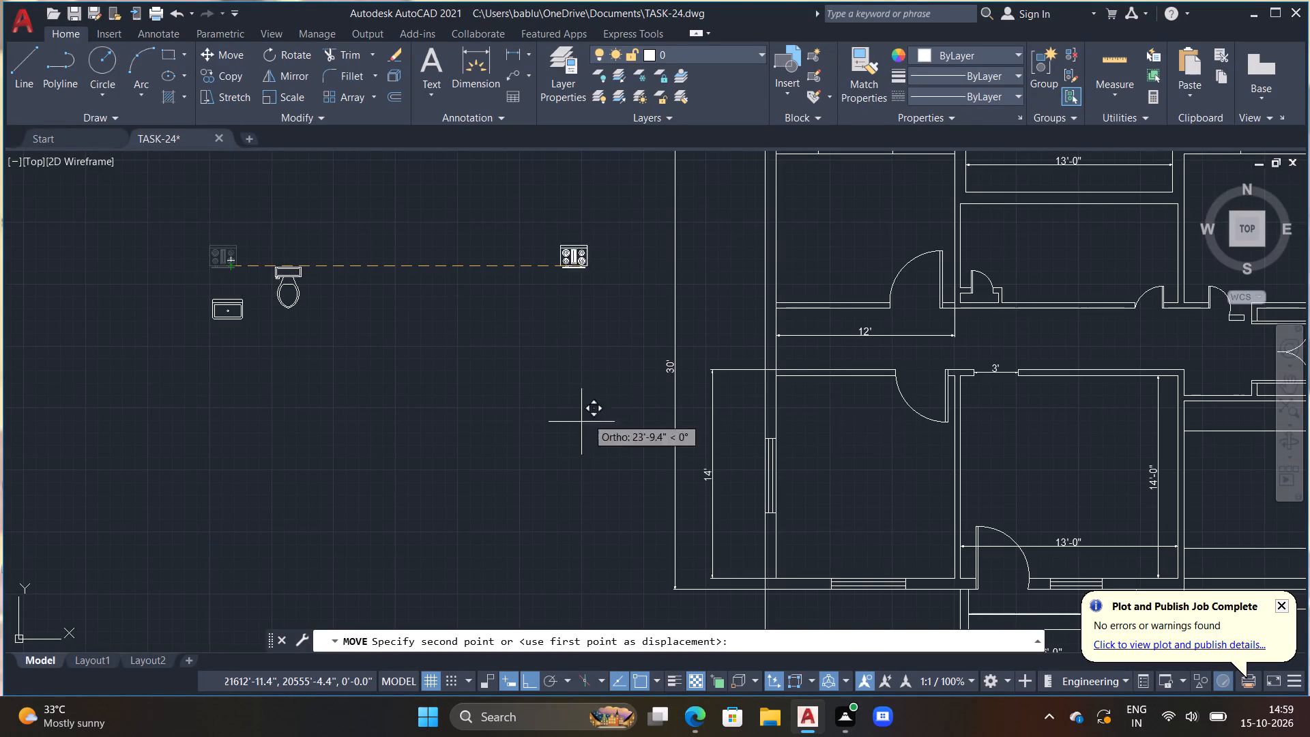
pyautogui.press('F8')
pyautogui.moveTo(815, 394); pyautogui.dragTo(379, 96, button='middle')
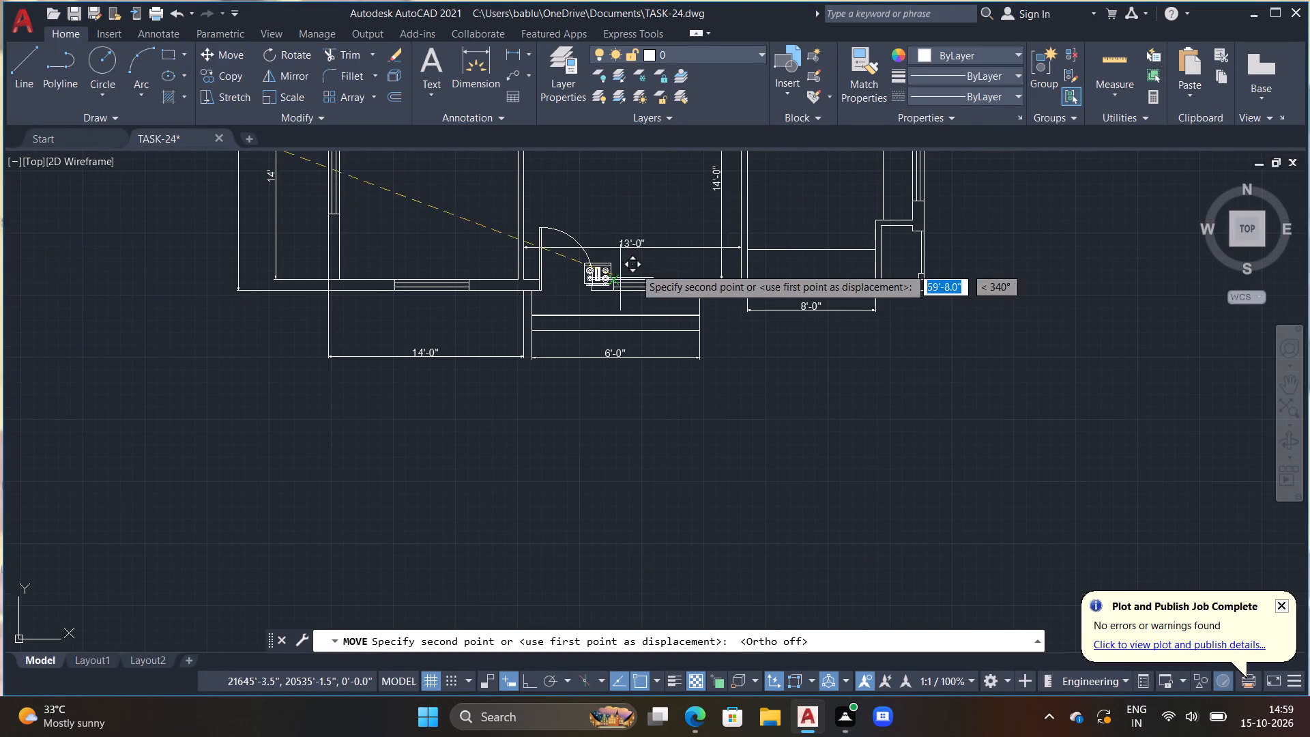
pyautogui.scroll(2, 851, 287)
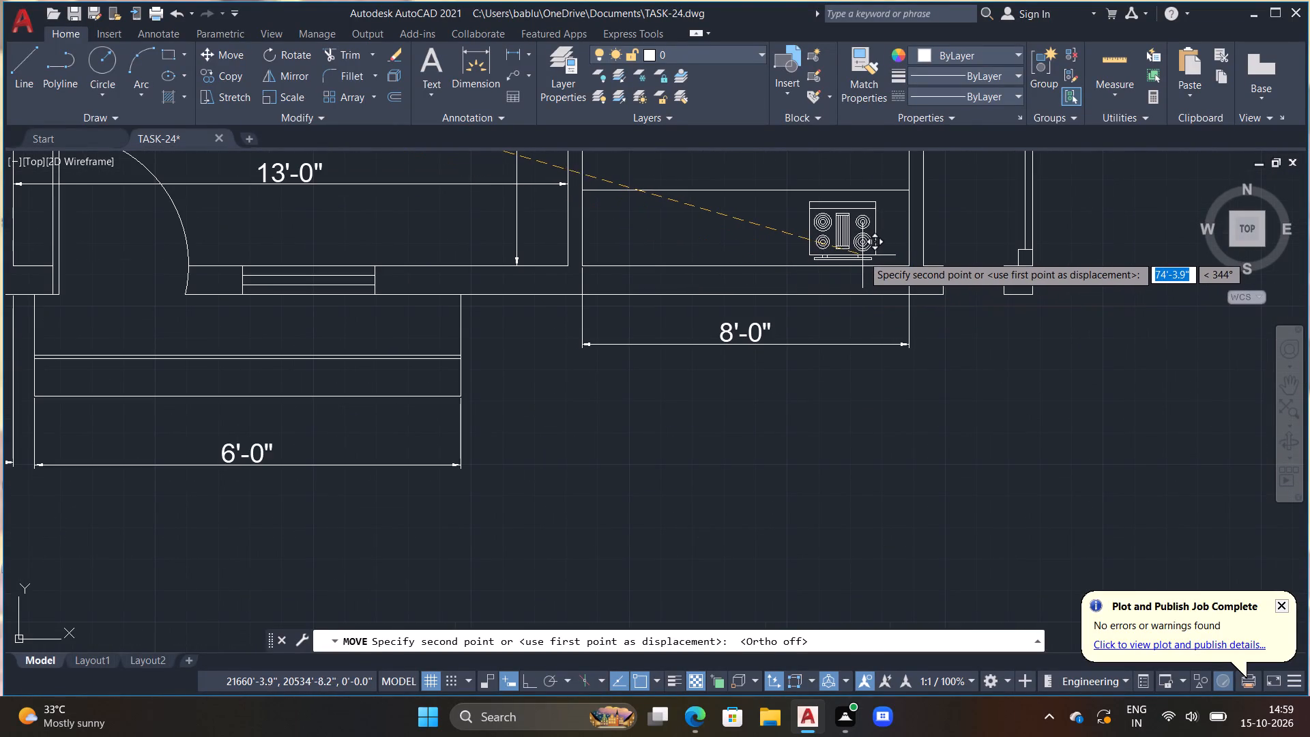
pyautogui.scroll(2, 847, 260)
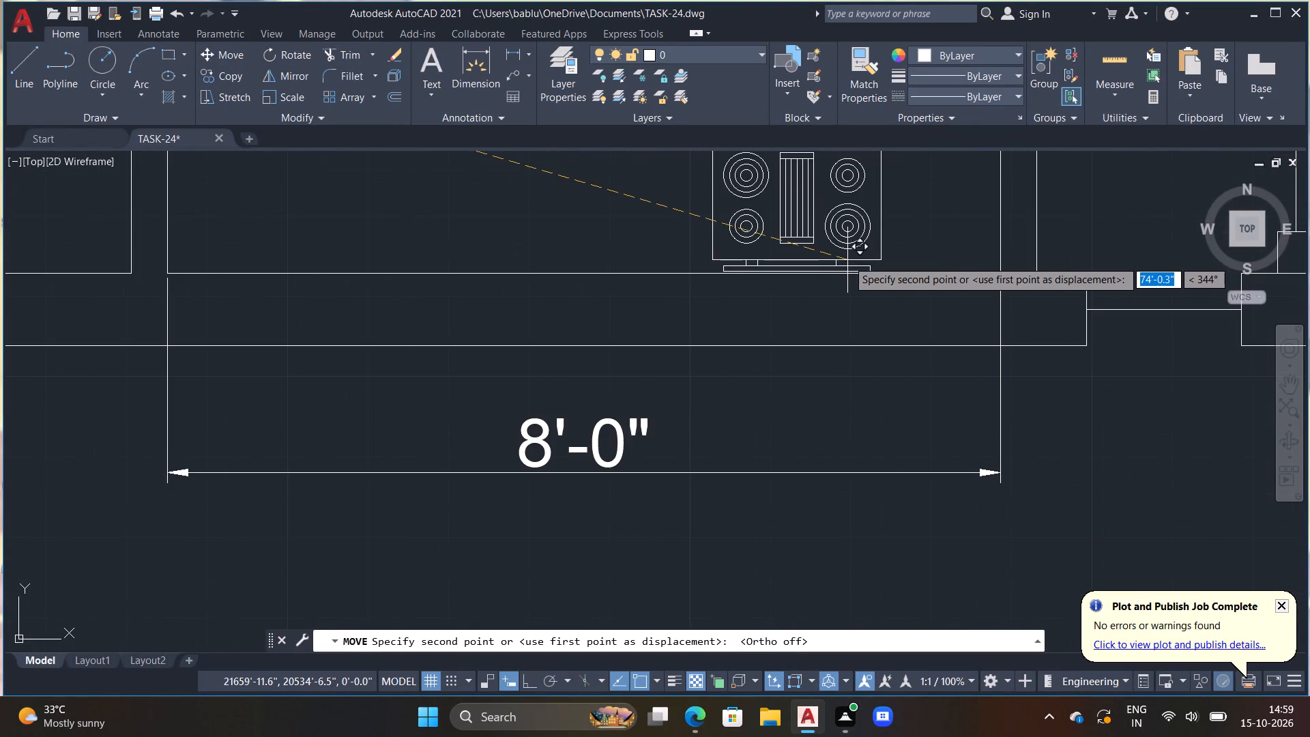
pyautogui.scroll(2, 846, 258)
pyautogui.click(843, 253)
pyautogui.press('Escape')
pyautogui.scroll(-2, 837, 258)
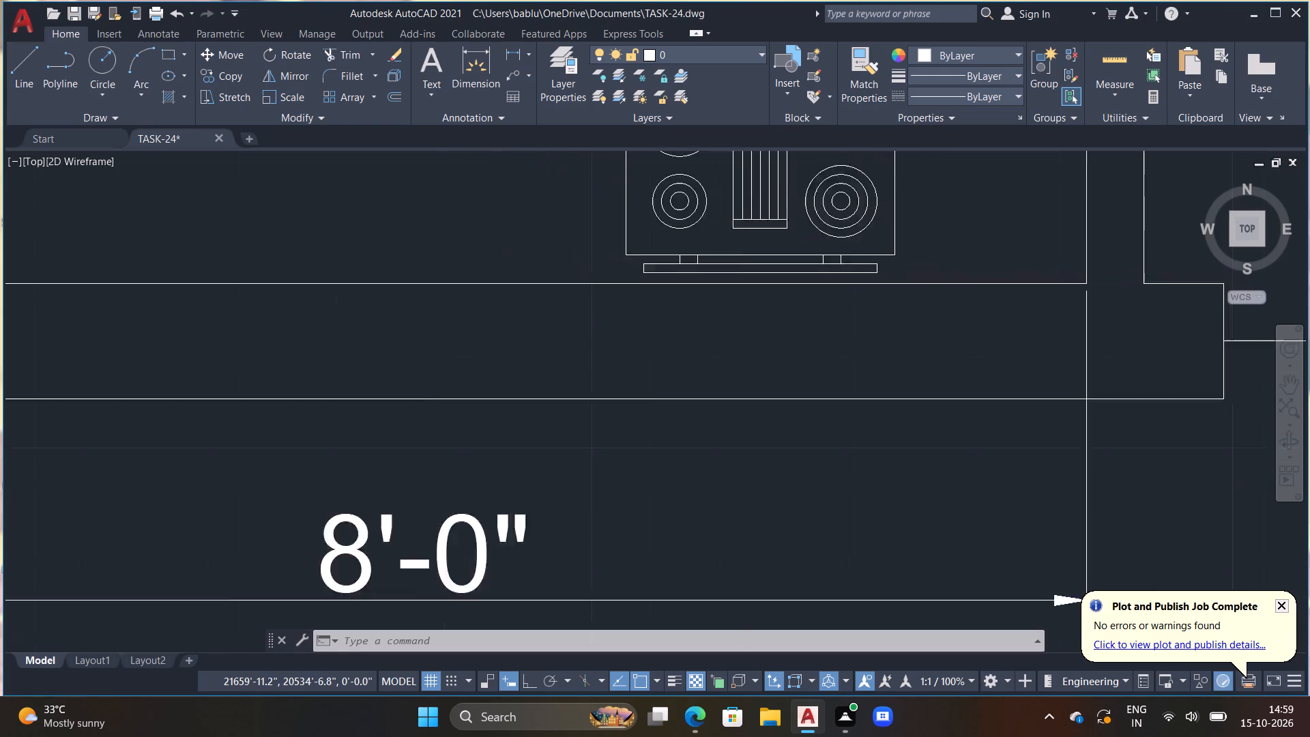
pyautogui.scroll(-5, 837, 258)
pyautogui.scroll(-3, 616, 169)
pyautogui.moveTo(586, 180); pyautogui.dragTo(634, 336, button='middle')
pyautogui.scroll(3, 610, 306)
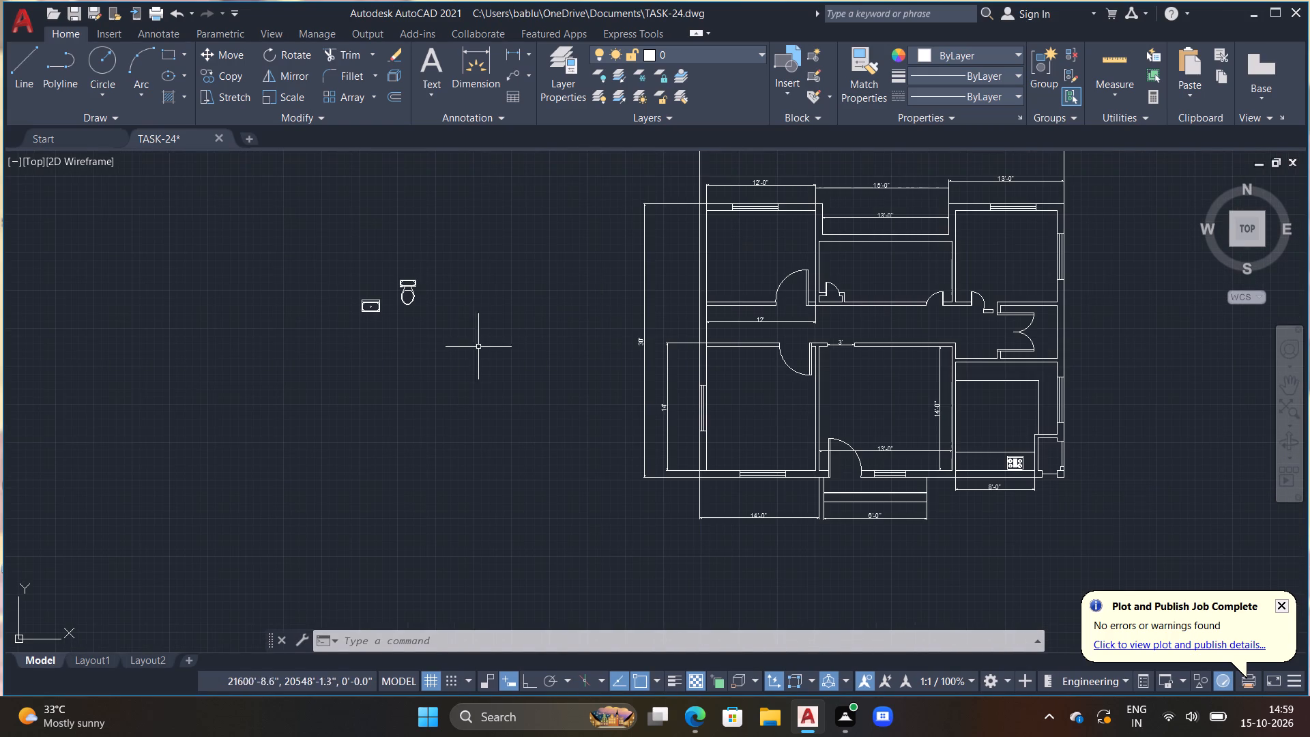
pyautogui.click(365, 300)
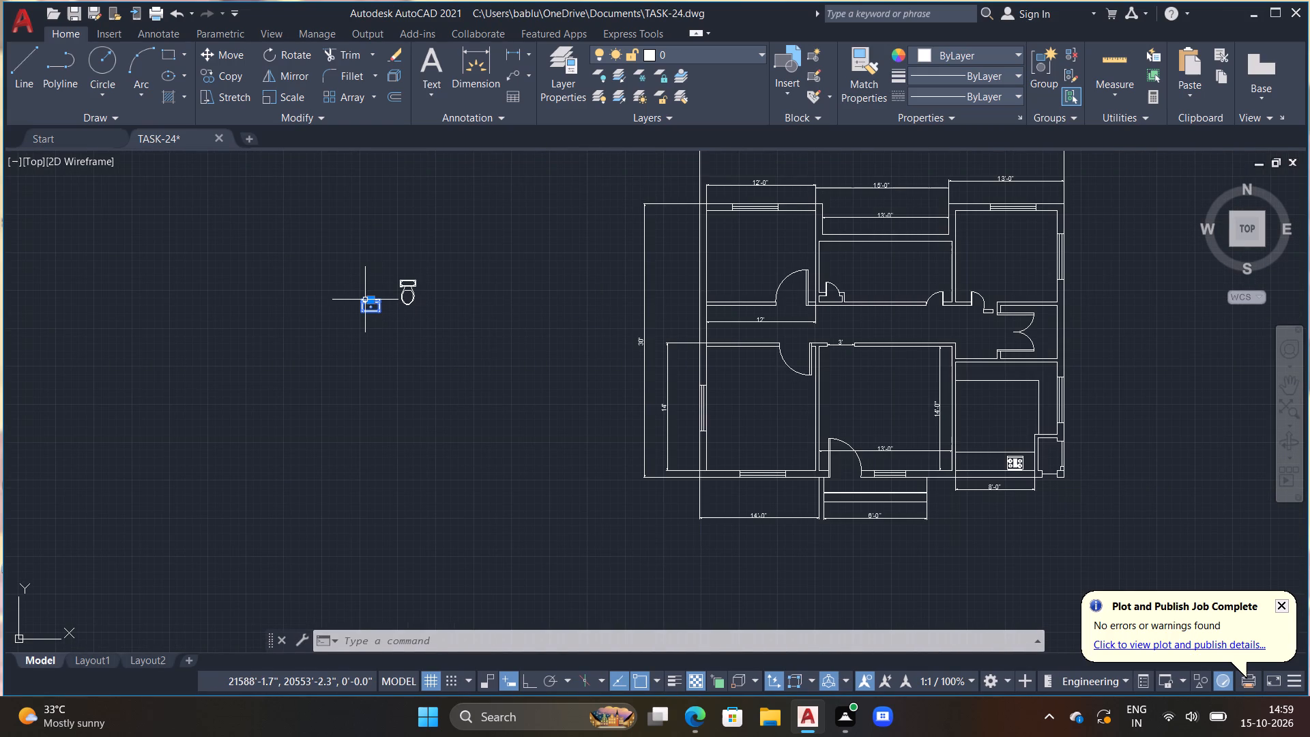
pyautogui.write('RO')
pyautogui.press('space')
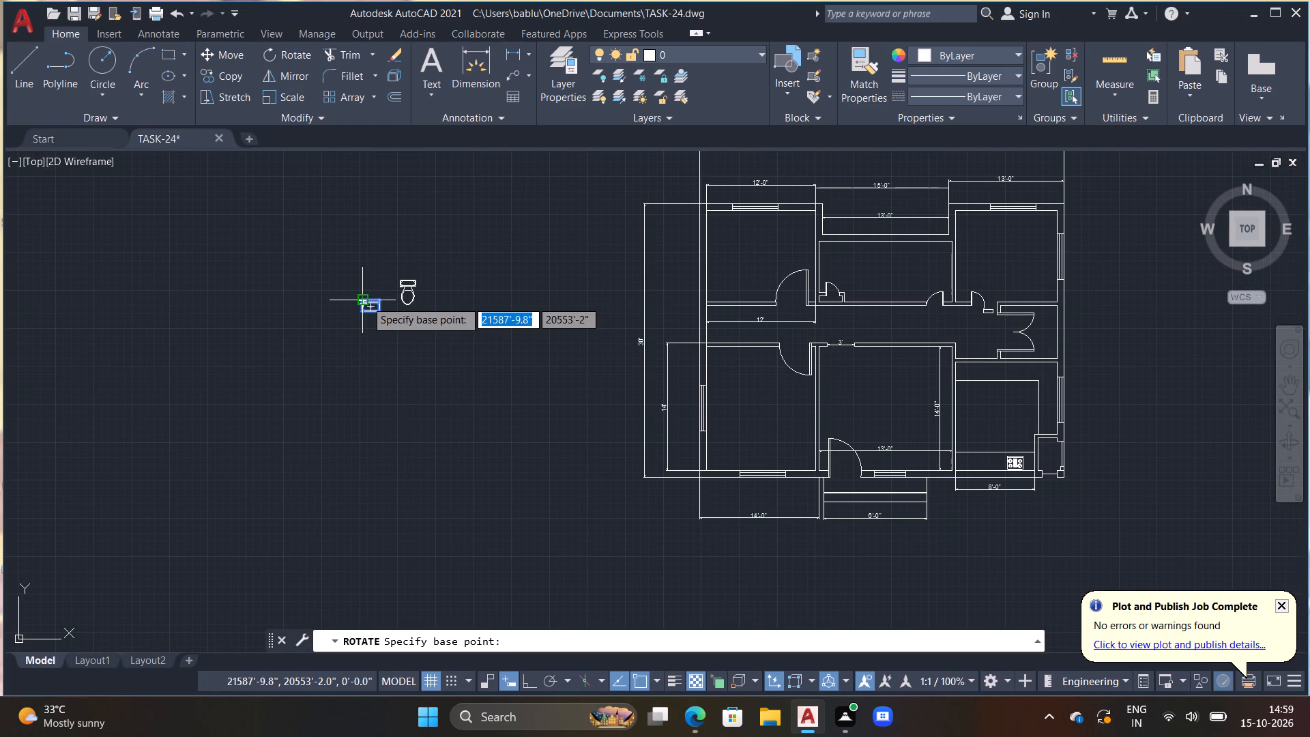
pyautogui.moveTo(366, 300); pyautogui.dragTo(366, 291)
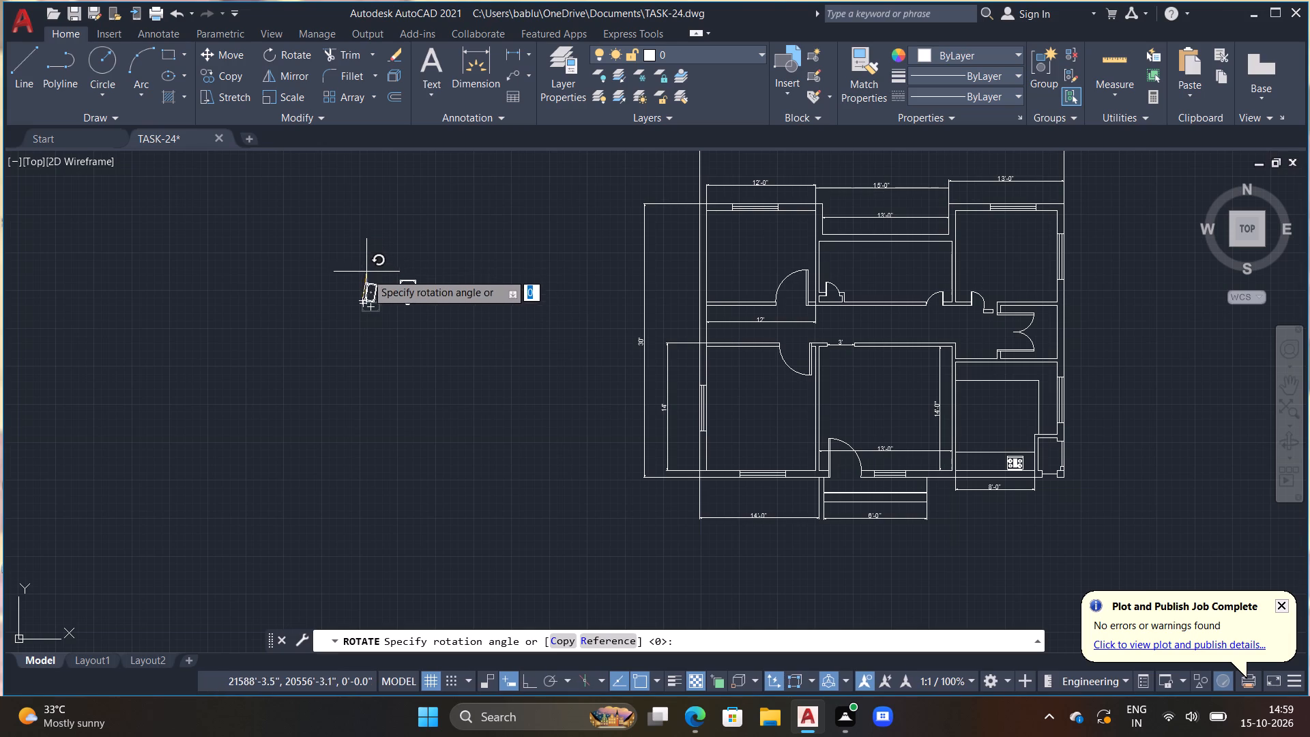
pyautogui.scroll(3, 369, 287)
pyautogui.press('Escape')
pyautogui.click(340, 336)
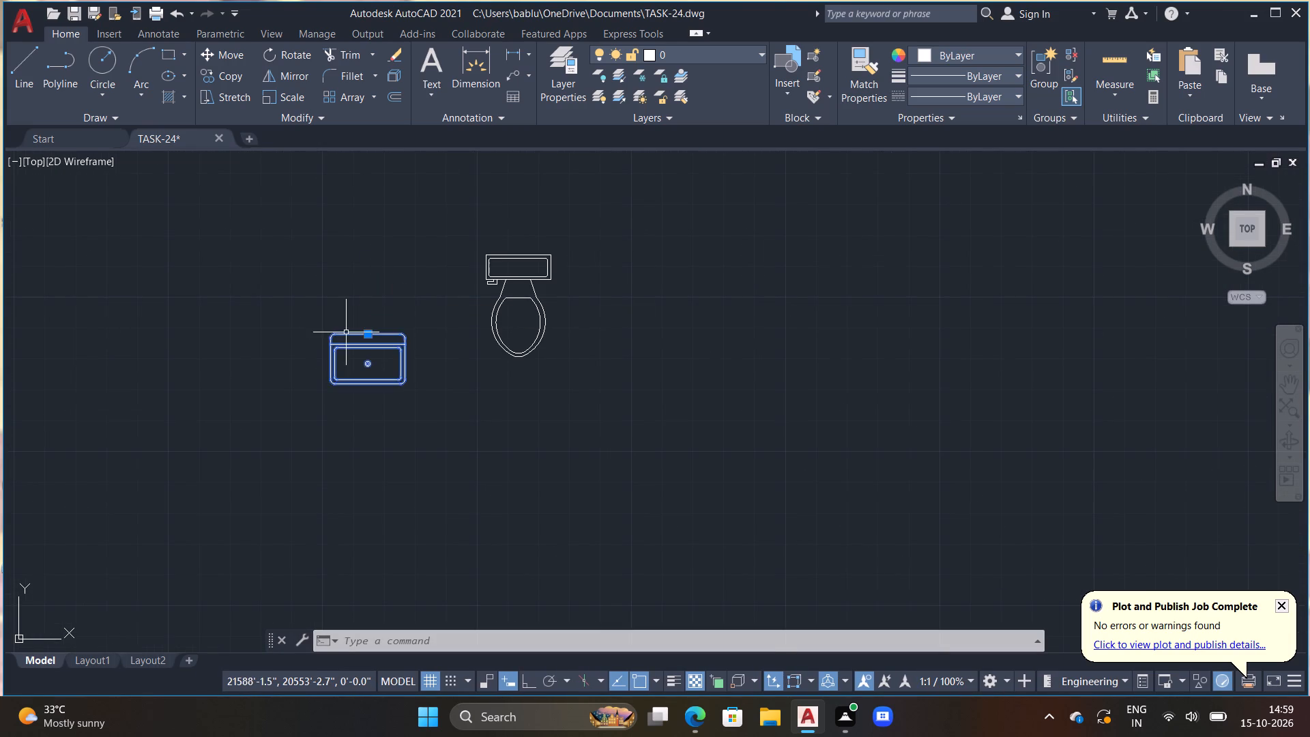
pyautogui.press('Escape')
# Copy the sink block into the upper middle room, against its top wall near the left corner.
pyautogui.click(346, 332)
pyautogui.write('CO M')
pyautogui.press('space')
pyautogui.moveTo(349, 332); pyautogui.dragTo(724, 271)
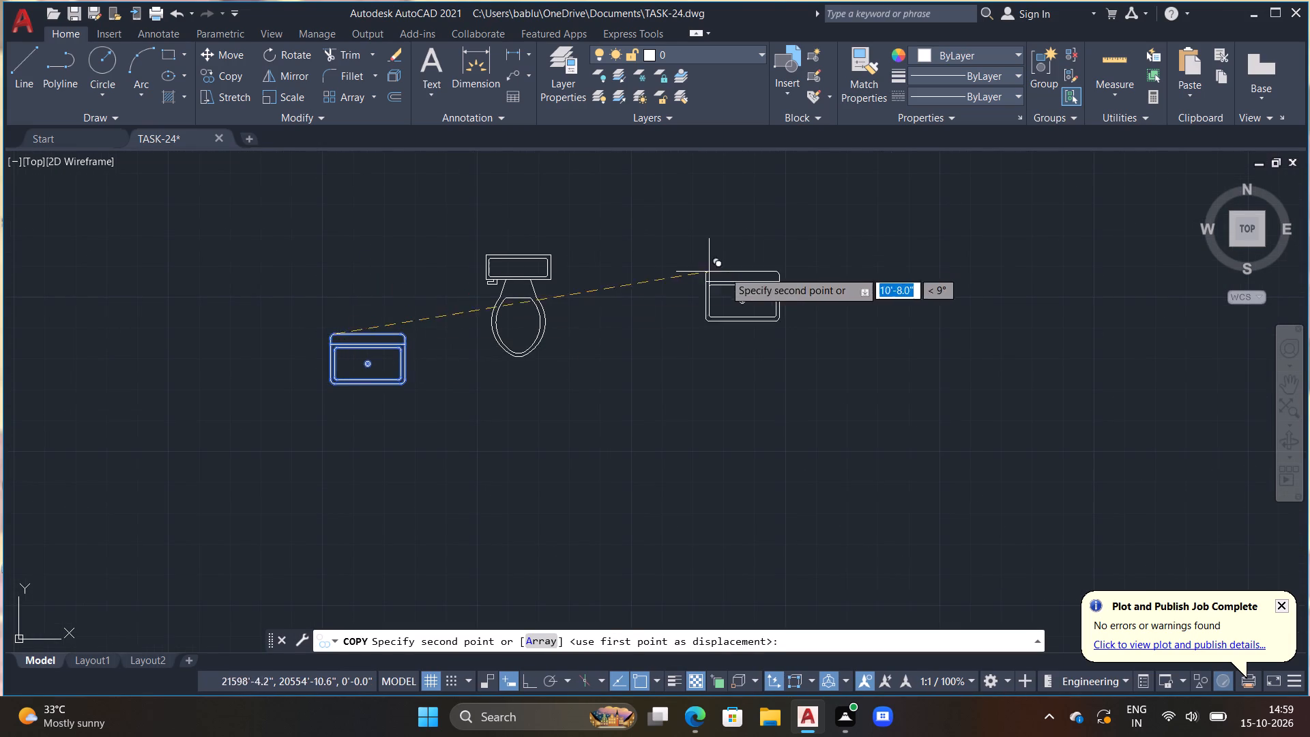
pyautogui.scroll(-1, 763, 268)
pyautogui.moveTo(776, 271); pyautogui.dragTo(429, 247, button='middle')
pyautogui.scroll(-1, 577, 267)
pyautogui.scroll(-2, 804, 263)
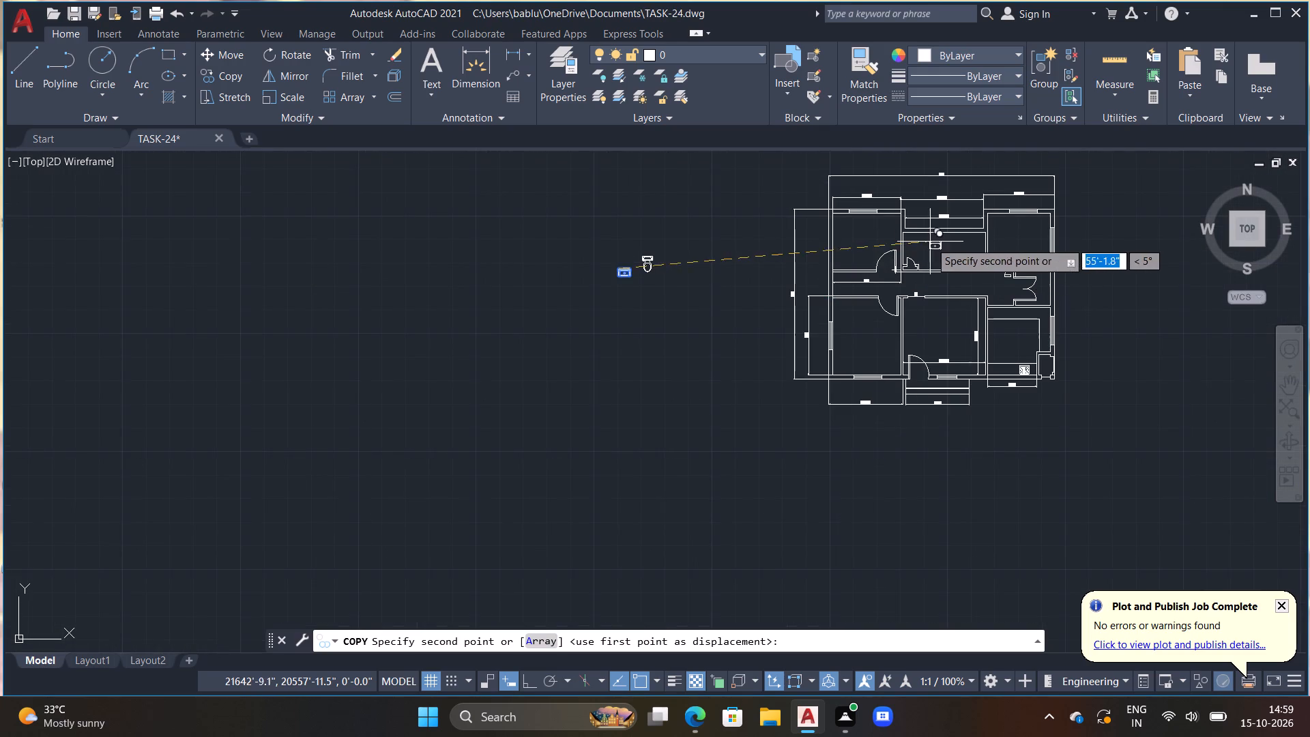
pyautogui.moveTo(931, 242); pyautogui.dragTo(875, 281, button='middle')
pyautogui.scroll(4, 869, 268)
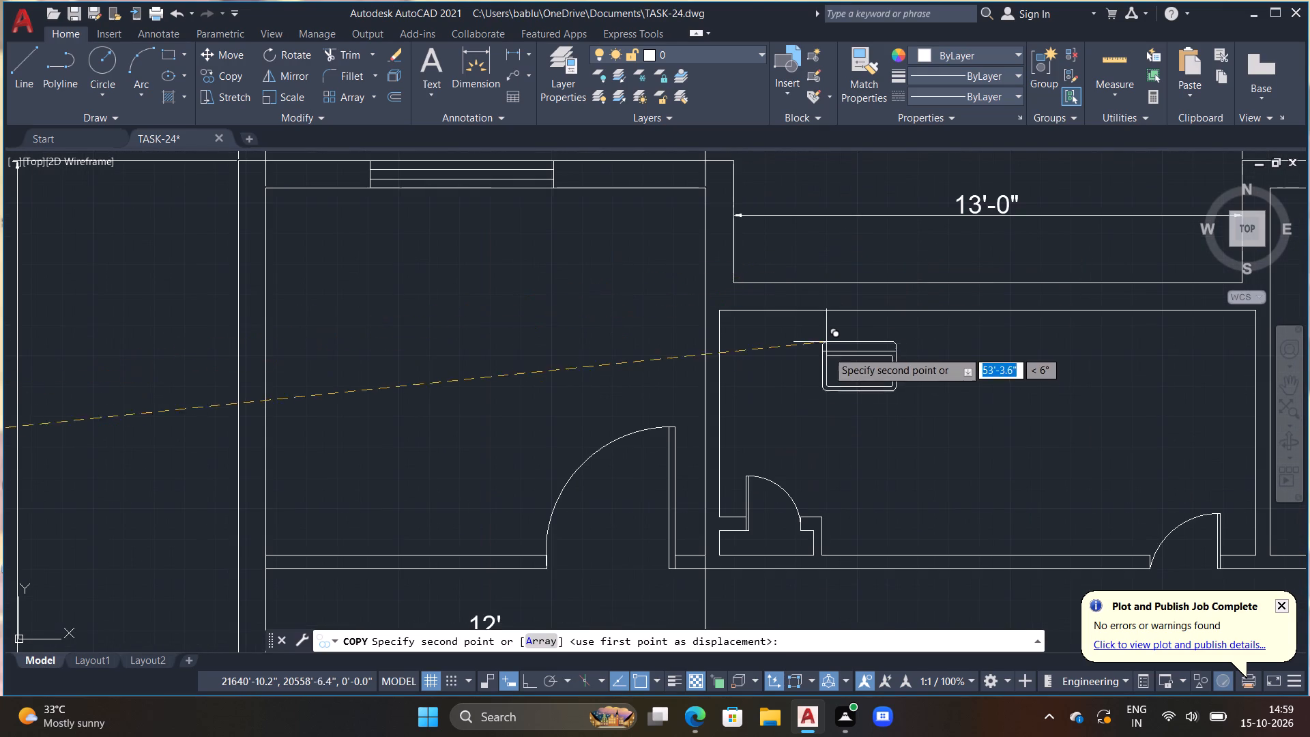
pyautogui.scroll(1, 815, 347)
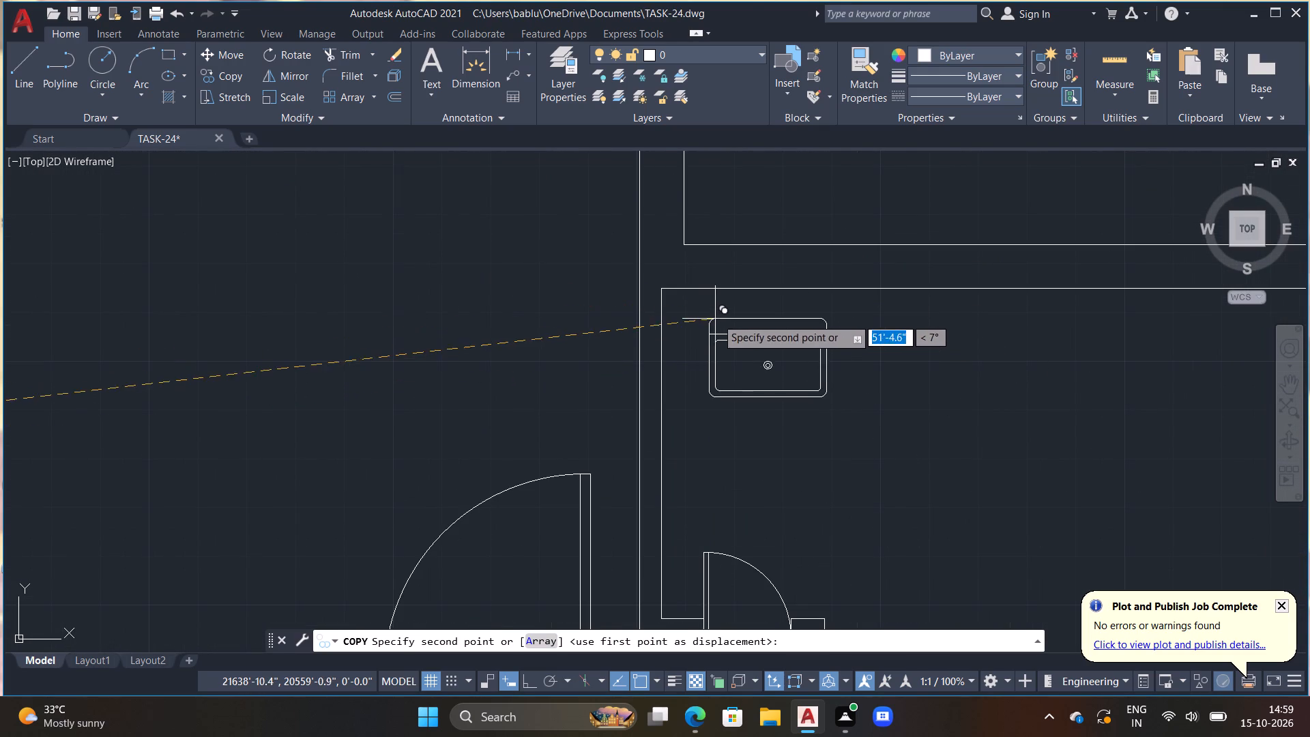
pyautogui.click(755, 299)
# Place a second sink copy along the same room's top wall near the right corner and end the copying.
pyautogui.scroll(-1, 955, 365)
pyautogui.moveTo(970, 363); pyautogui.dragTo(725, 317, button='middle')
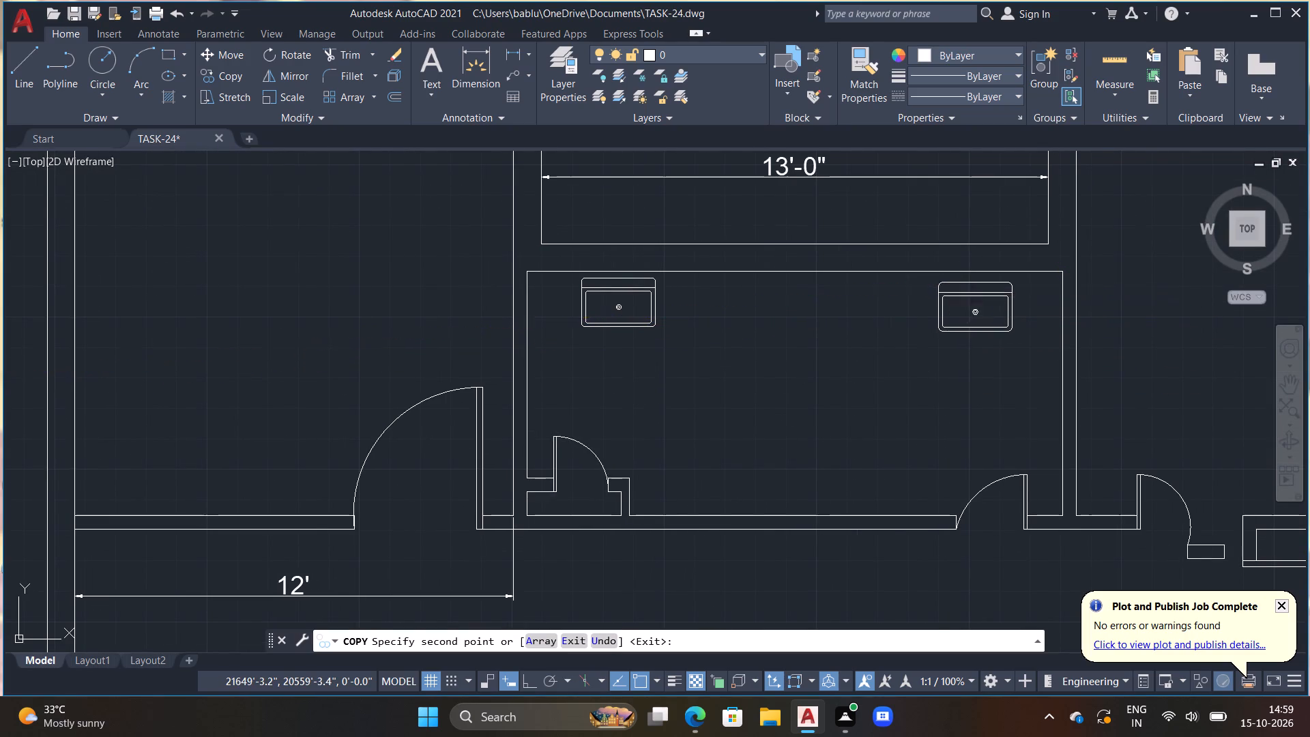
pyautogui.click(942, 283)
pyautogui.scroll(1, 944, 283)
pyautogui.scroll(-6, 948, 291)
pyautogui.moveTo(939, 331); pyautogui.dragTo(800, 295, button='middle')
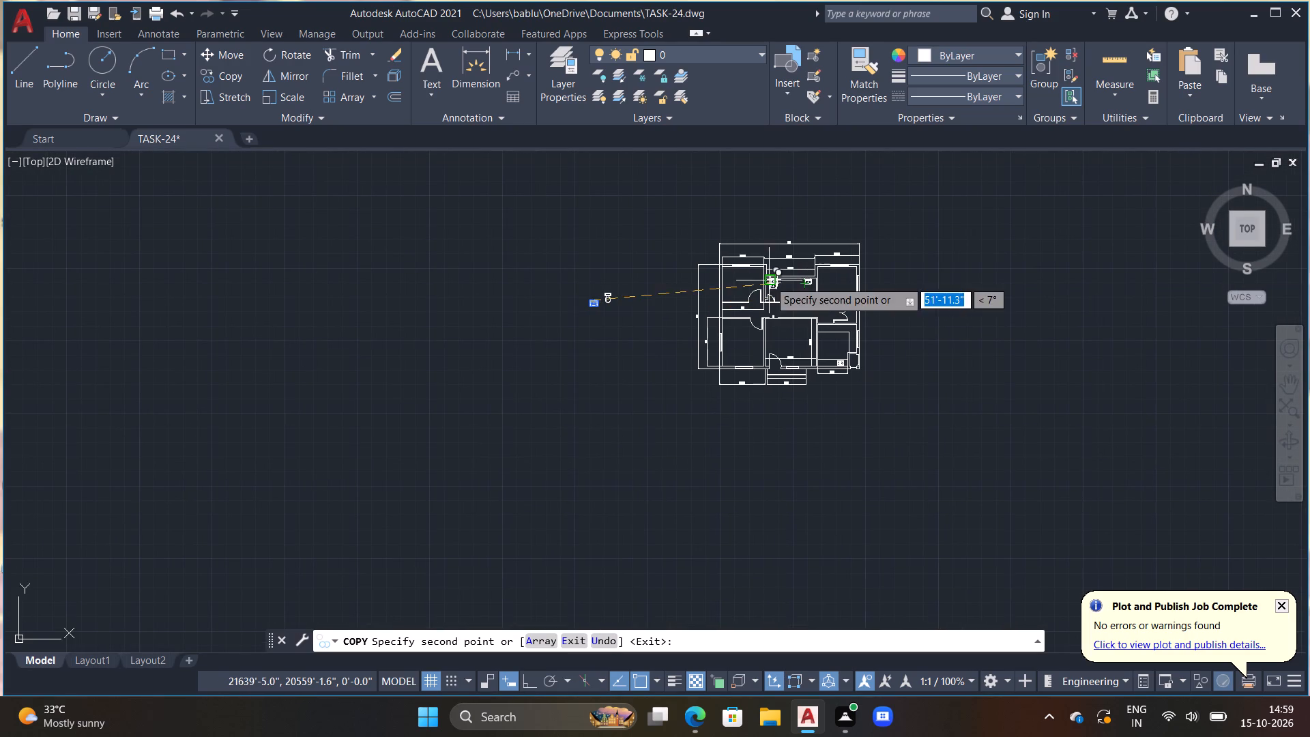
pyautogui.press('Escape')
pyautogui.press('Escape')
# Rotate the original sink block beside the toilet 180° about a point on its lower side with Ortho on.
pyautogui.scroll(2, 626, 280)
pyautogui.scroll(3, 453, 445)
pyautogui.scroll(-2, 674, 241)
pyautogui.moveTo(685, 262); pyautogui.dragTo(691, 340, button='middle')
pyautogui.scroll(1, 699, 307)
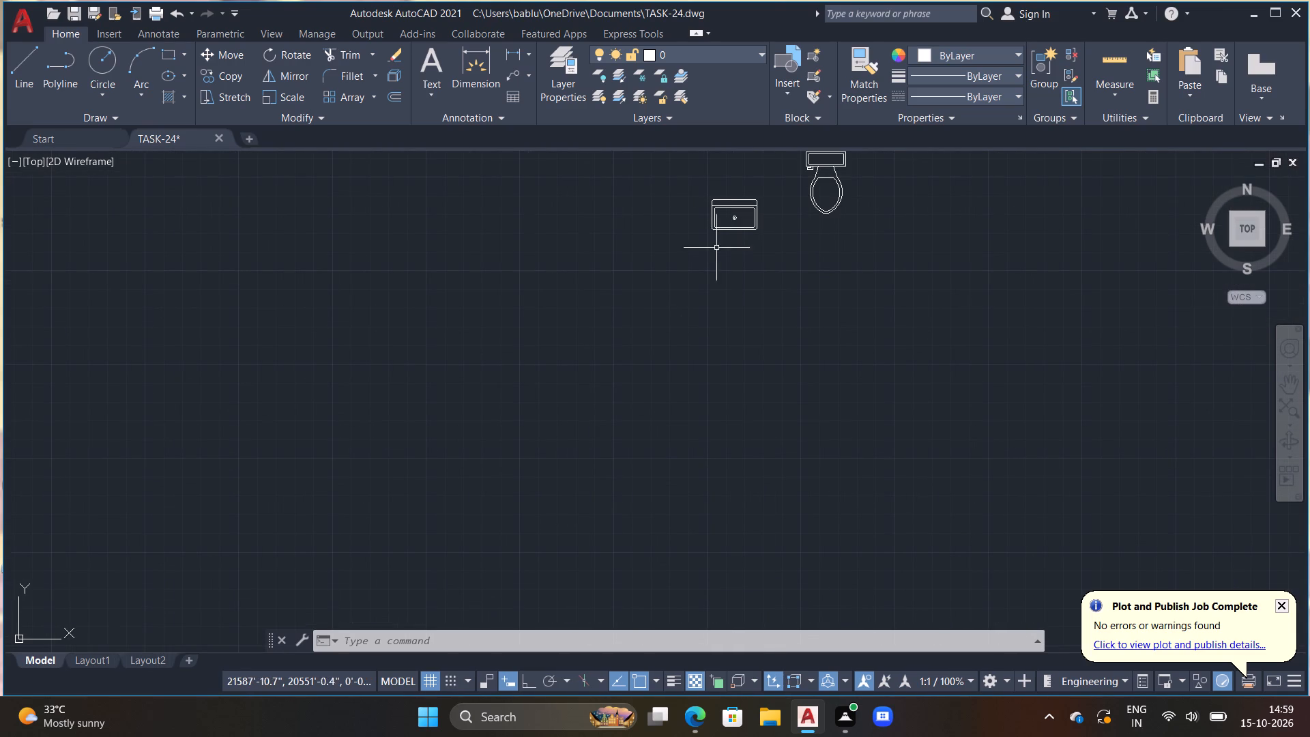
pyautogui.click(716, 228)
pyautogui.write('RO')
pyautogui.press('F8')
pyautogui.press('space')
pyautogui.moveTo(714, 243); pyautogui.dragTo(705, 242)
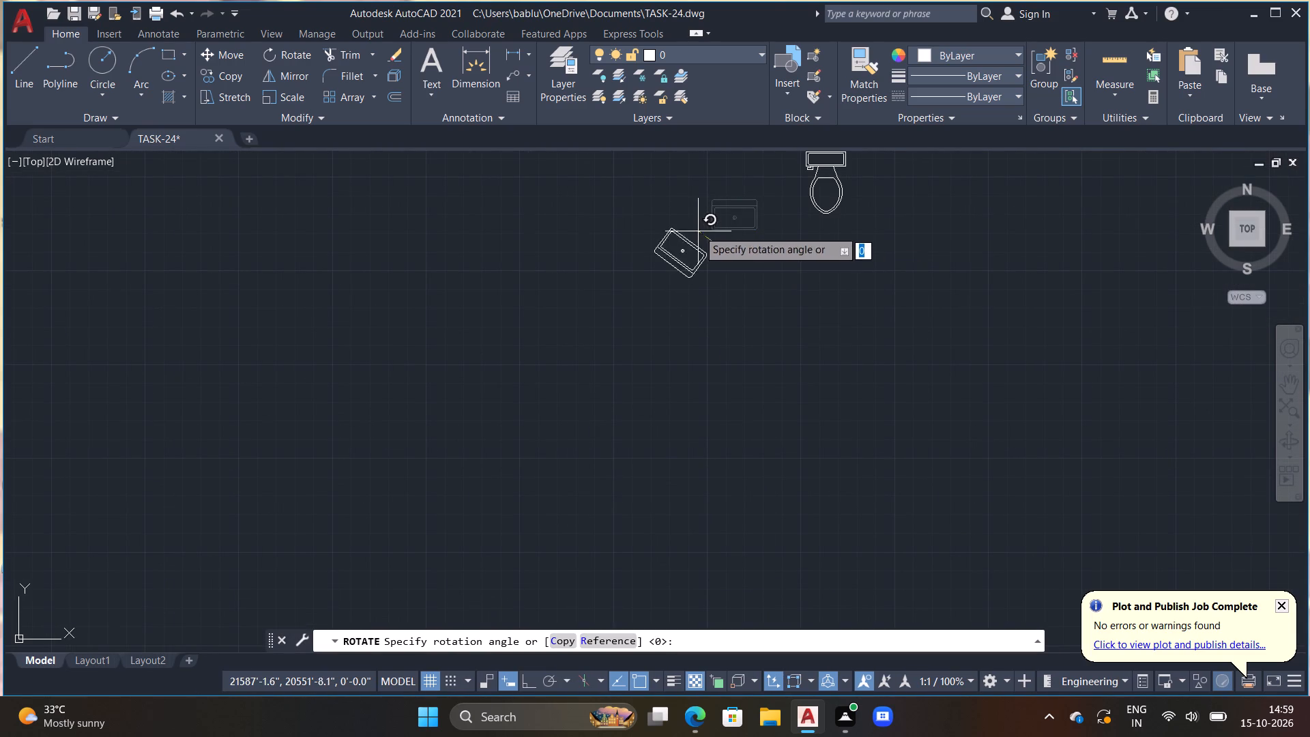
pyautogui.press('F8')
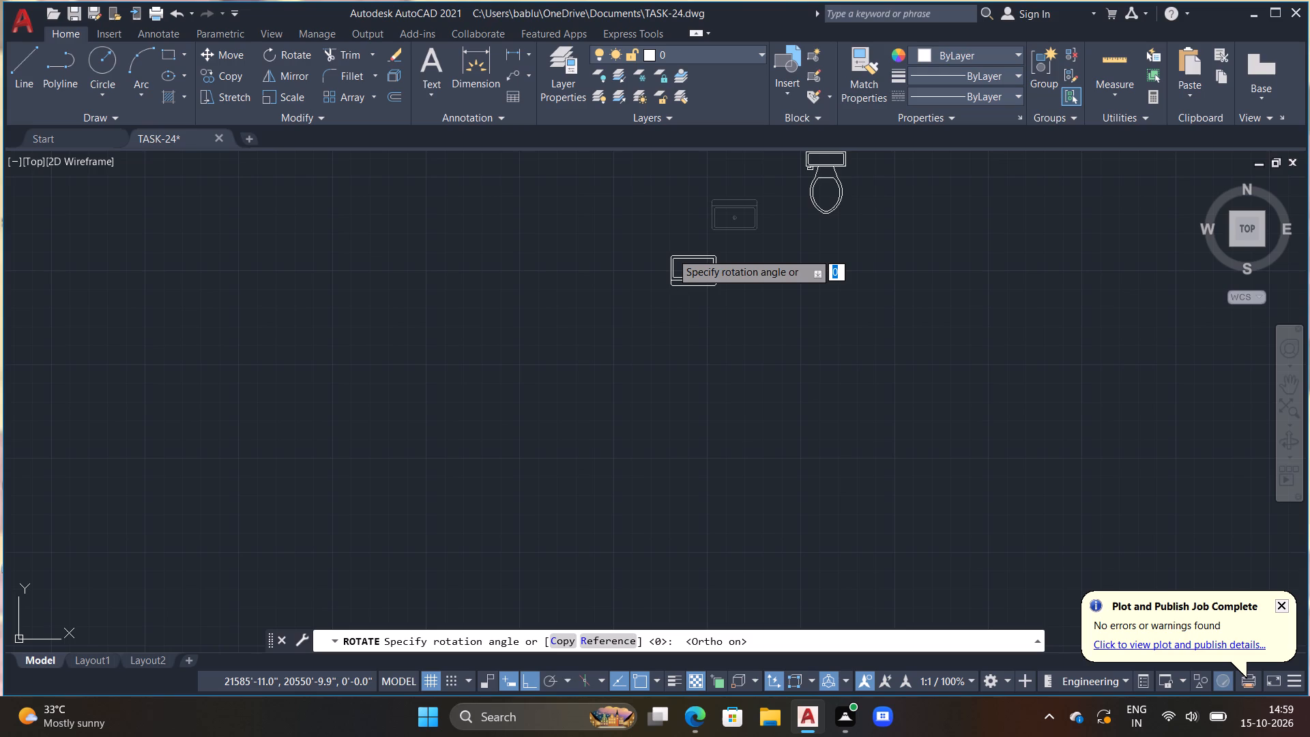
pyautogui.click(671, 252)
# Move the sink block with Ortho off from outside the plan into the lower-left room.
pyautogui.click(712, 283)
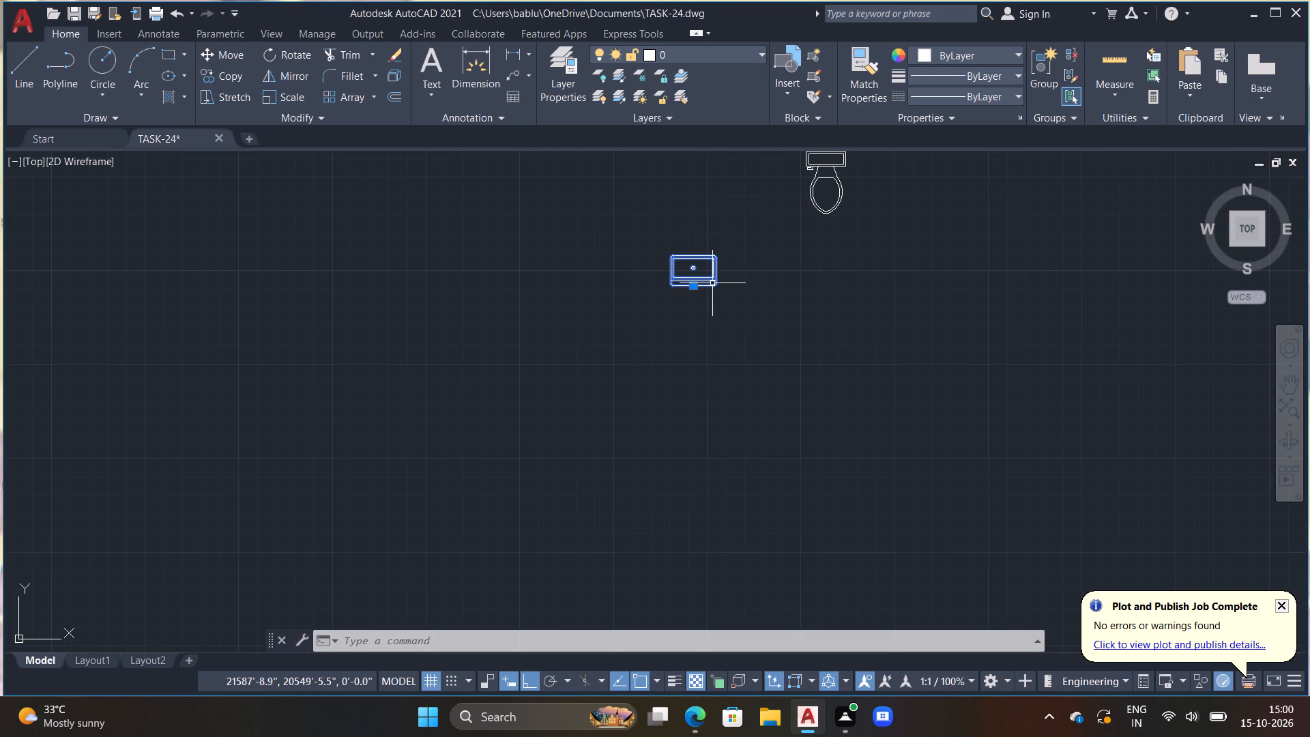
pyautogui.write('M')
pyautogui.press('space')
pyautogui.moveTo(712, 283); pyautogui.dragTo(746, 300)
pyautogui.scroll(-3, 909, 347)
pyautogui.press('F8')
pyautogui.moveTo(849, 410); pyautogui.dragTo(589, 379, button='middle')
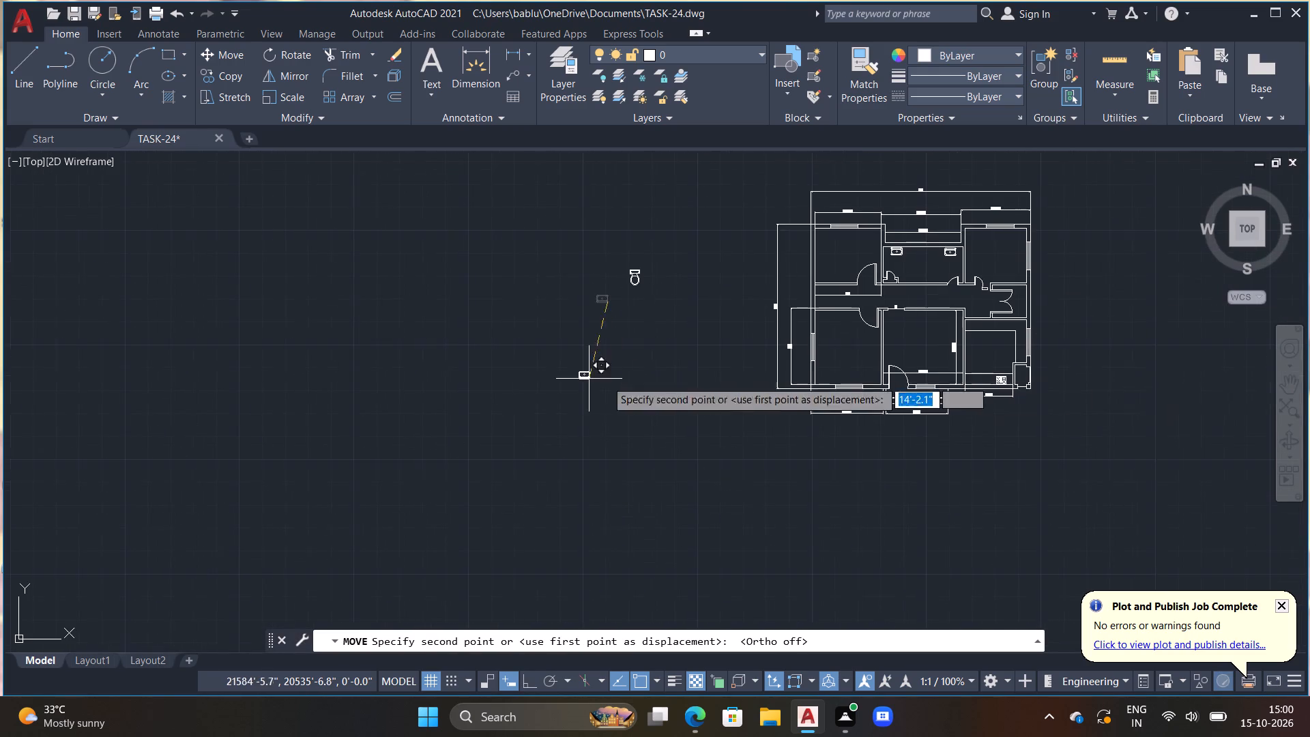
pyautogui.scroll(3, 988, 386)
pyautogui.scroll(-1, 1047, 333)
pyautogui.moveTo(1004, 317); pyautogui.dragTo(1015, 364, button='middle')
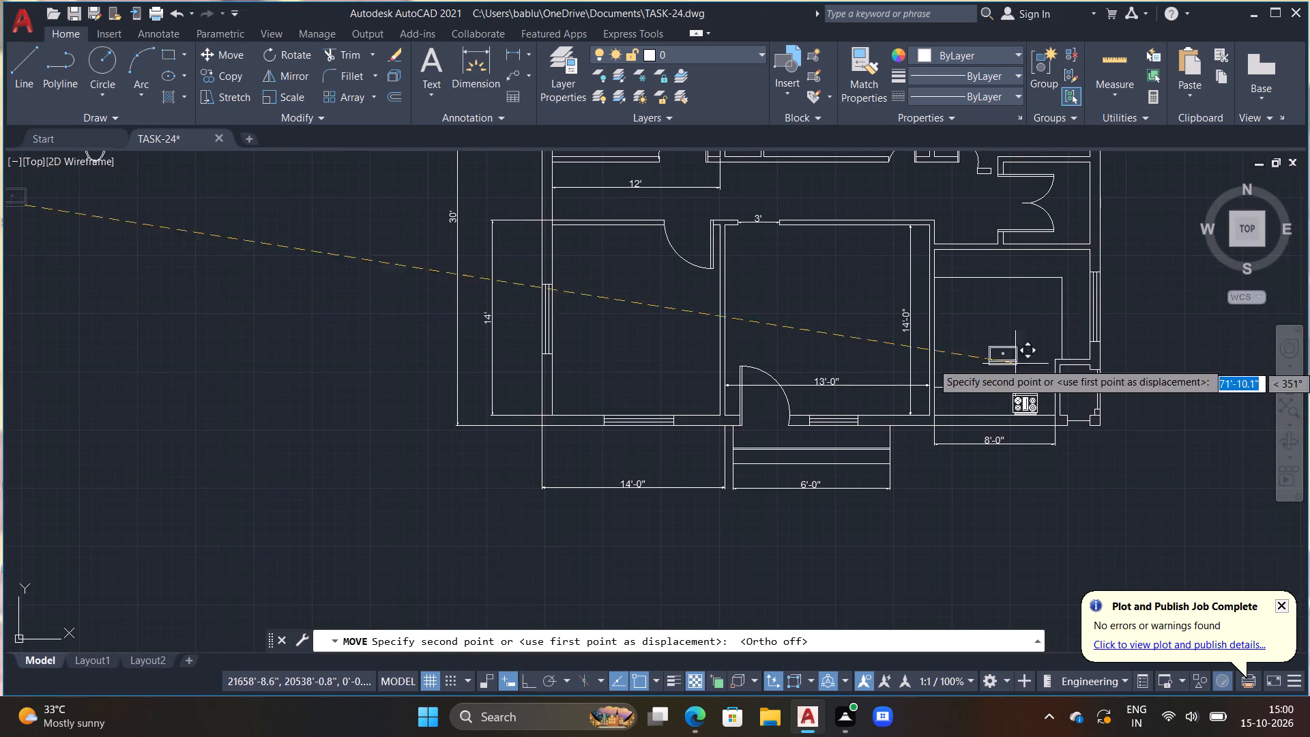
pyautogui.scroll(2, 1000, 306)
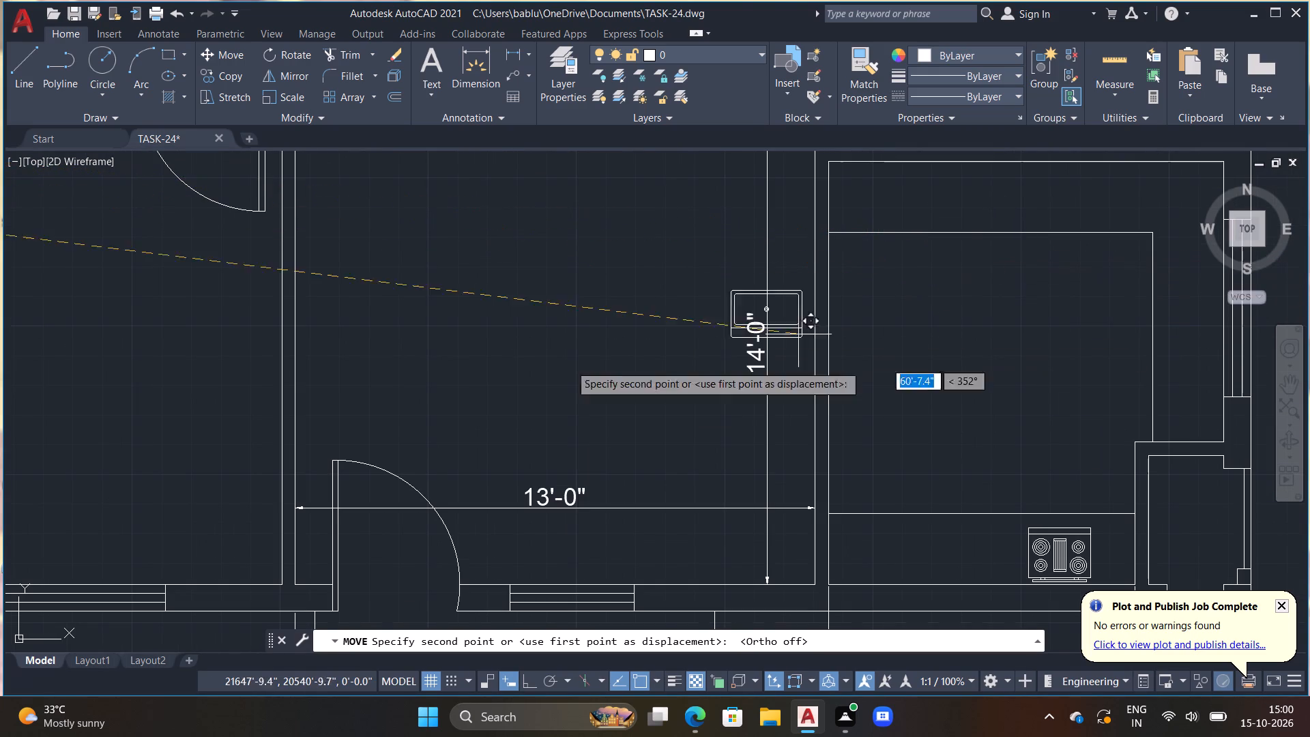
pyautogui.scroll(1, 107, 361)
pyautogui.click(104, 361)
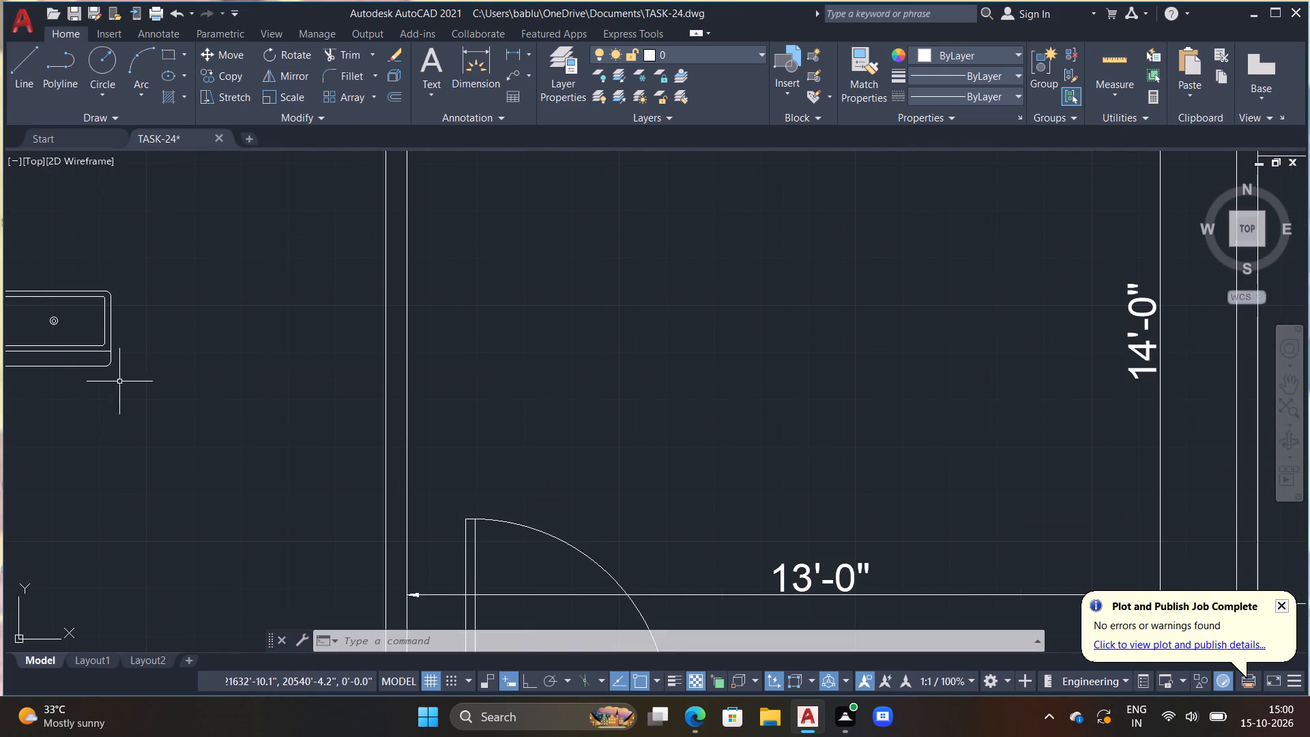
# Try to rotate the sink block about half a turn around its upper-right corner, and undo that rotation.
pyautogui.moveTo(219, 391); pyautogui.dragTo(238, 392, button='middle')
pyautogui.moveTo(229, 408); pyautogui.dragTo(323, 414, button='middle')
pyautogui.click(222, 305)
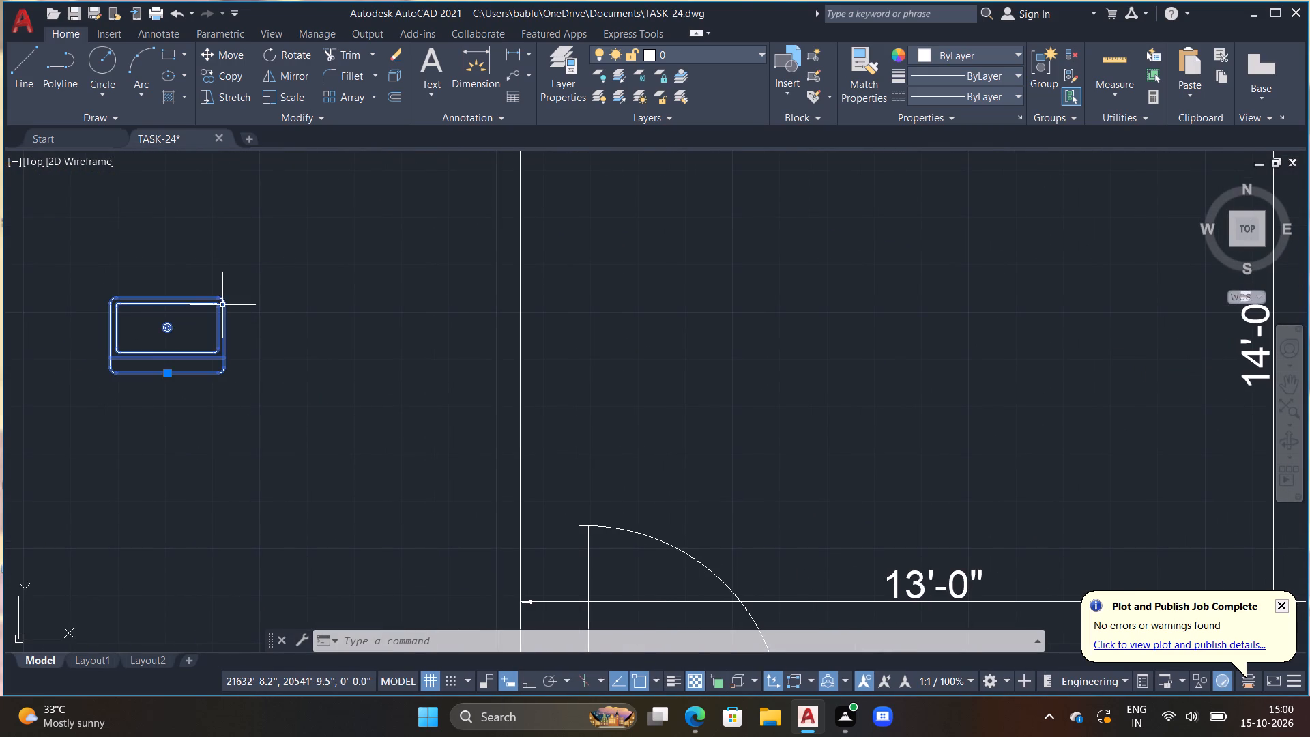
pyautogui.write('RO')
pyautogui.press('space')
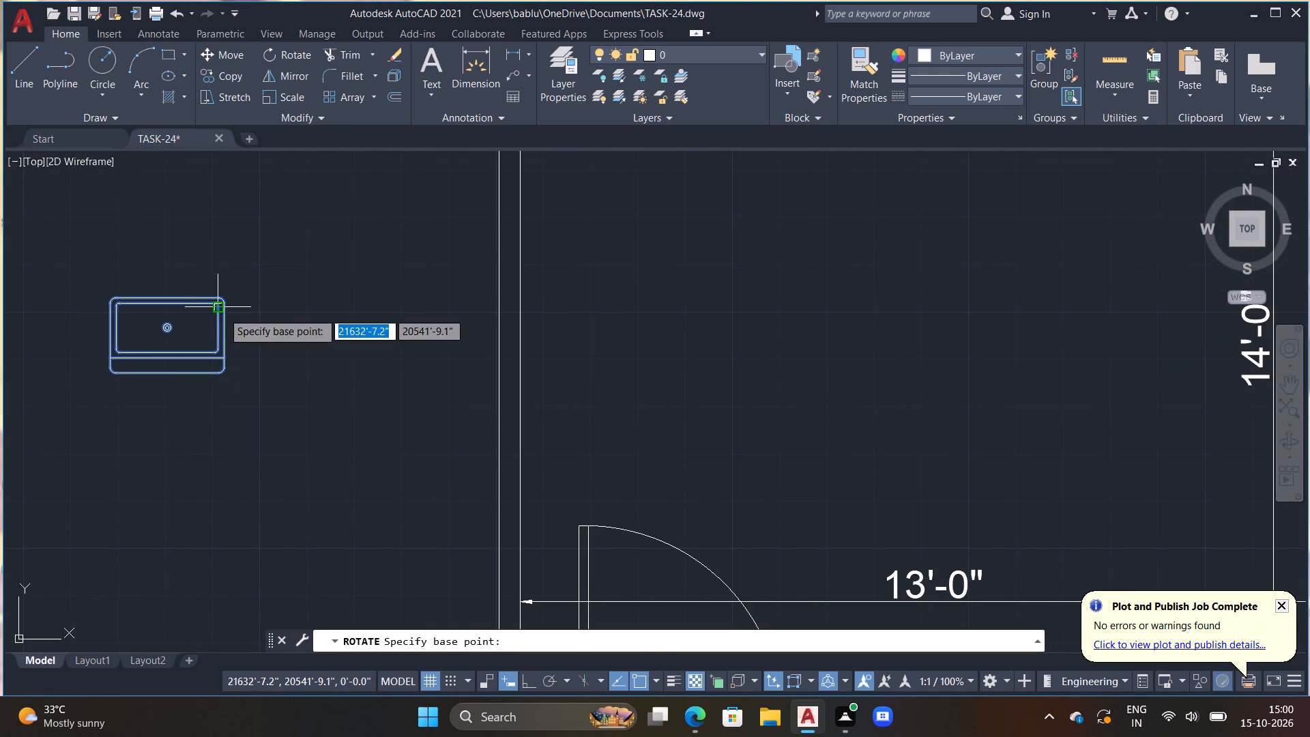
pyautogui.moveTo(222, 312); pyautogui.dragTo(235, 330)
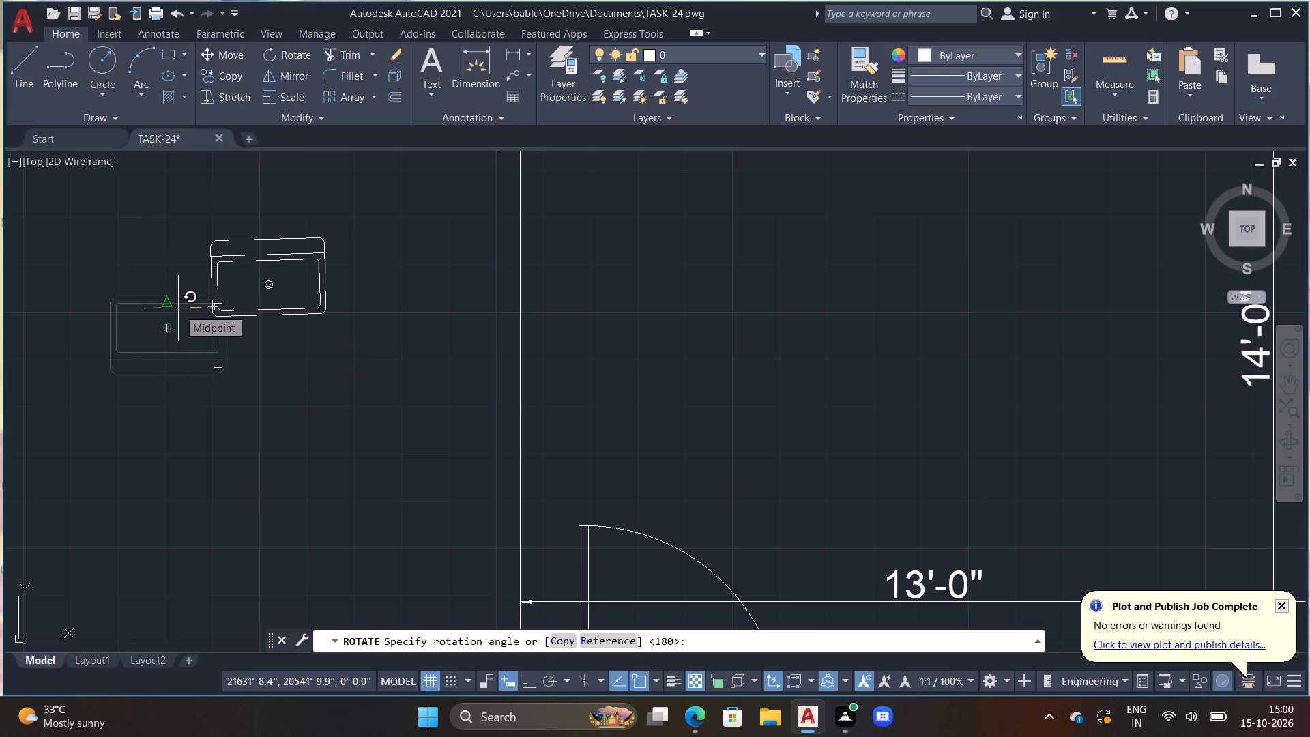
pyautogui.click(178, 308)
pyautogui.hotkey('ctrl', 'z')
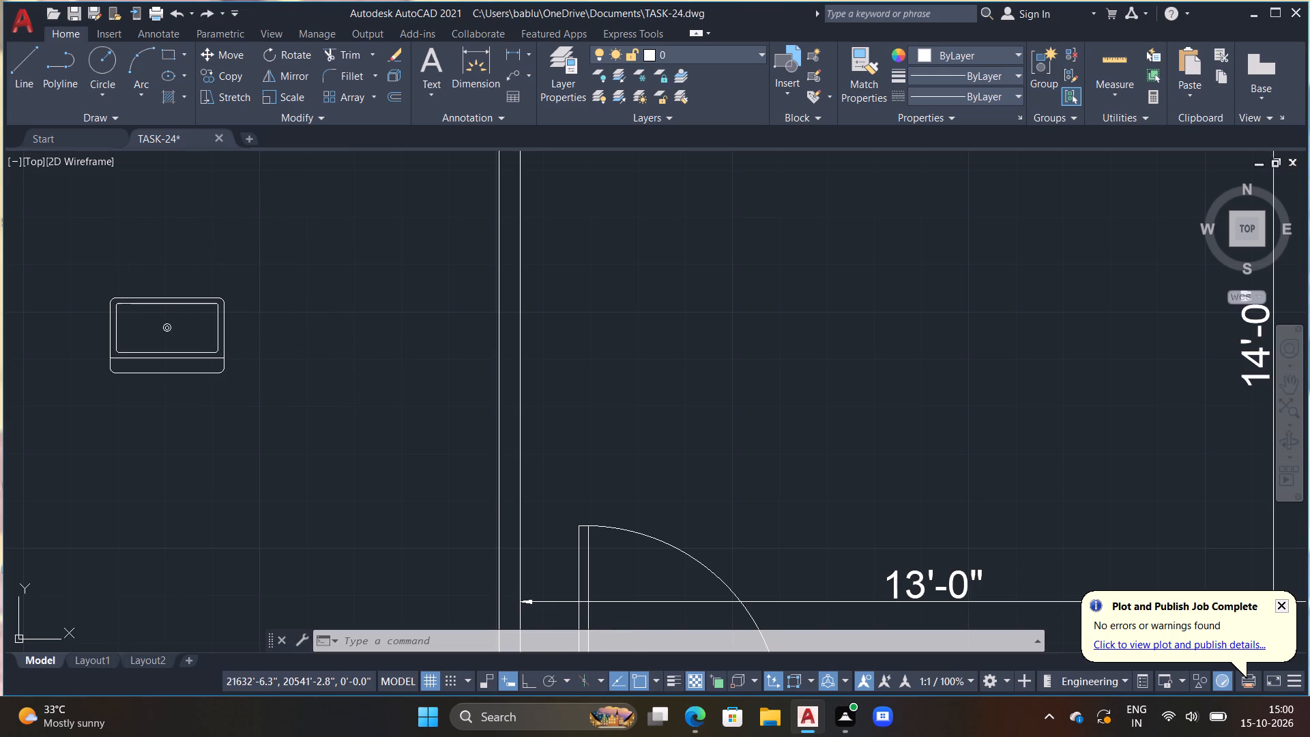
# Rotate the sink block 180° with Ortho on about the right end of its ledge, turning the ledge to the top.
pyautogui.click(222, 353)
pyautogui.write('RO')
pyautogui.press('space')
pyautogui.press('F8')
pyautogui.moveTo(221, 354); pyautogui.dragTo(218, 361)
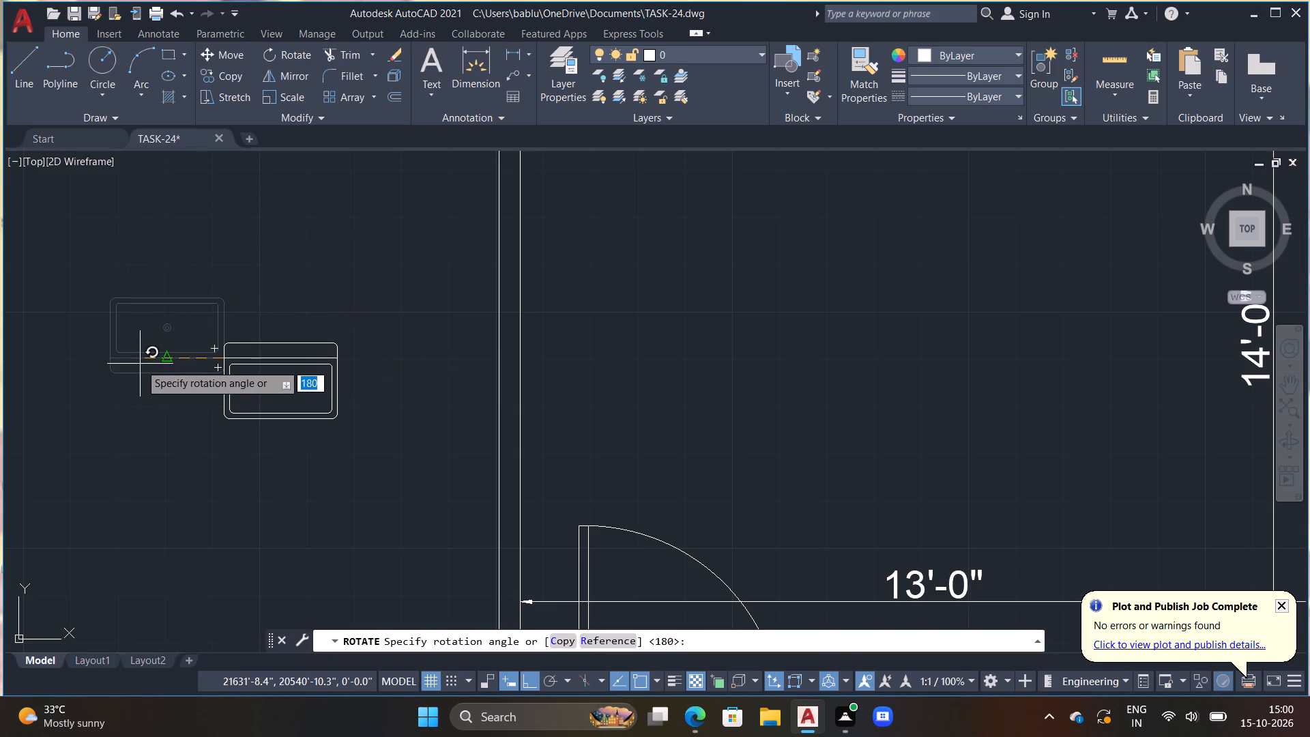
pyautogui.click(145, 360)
# Move the sink block with Ortho off onto the kitchen's upper counter, around mid-length and just below the wall.
pyautogui.click(321, 344)
pyautogui.write('M')
pyautogui.press('space')
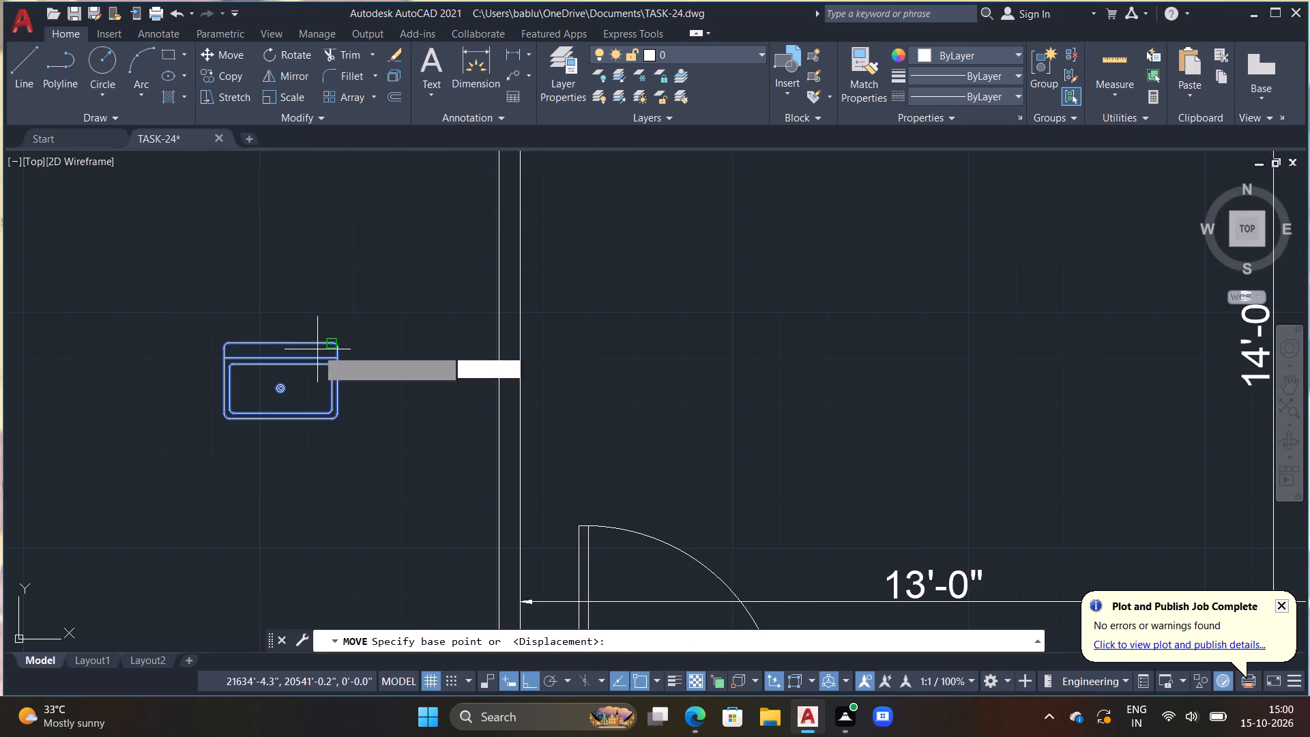
pyautogui.moveTo(317, 349); pyautogui.dragTo(427, 366)
pyautogui.scroll(-3, 656, 366)
pyautogui.moveTo(845, 387); pyautogui.dragTo(815, 389, button='middle')
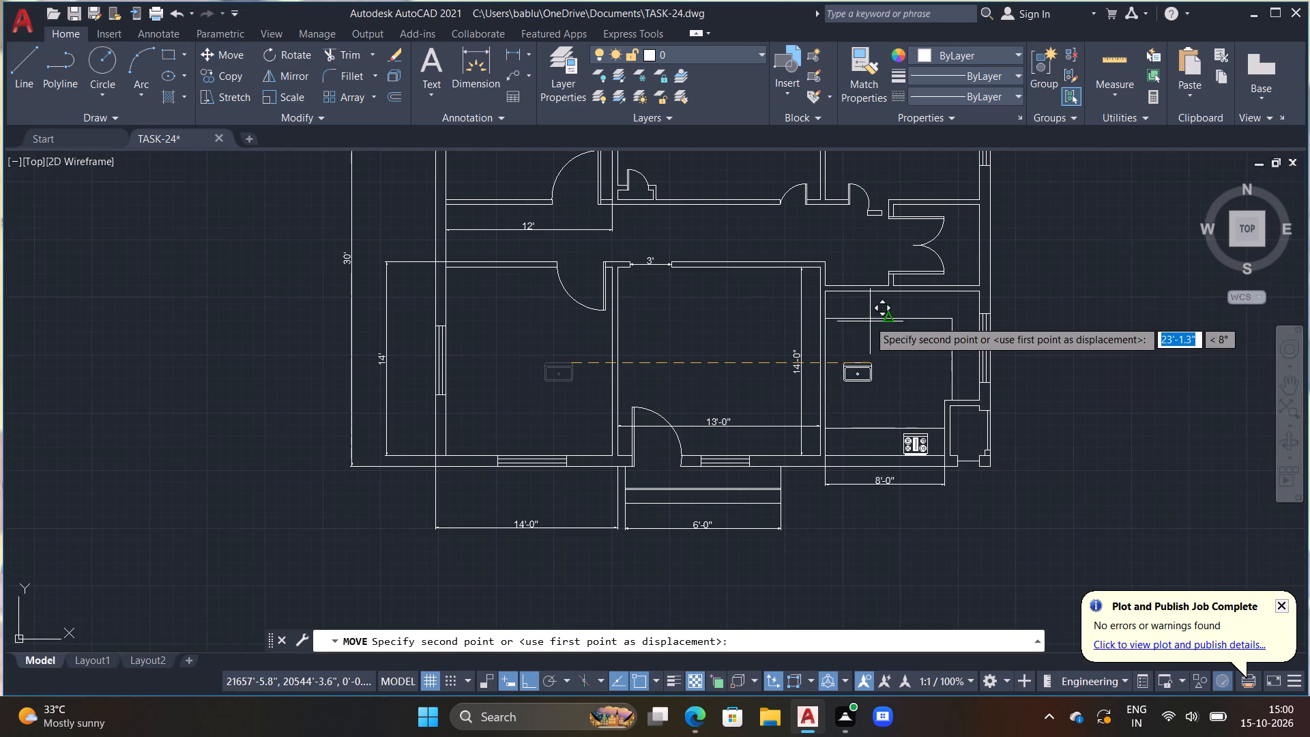
pyautogui.press('F8')
pyautogui.scroll(1, 891, 294)
pyautogui.moveTo(898, 299); pyautogui.dragTo(884, 332, button='middle')
pyautogui.scroll(3, 894, 336)
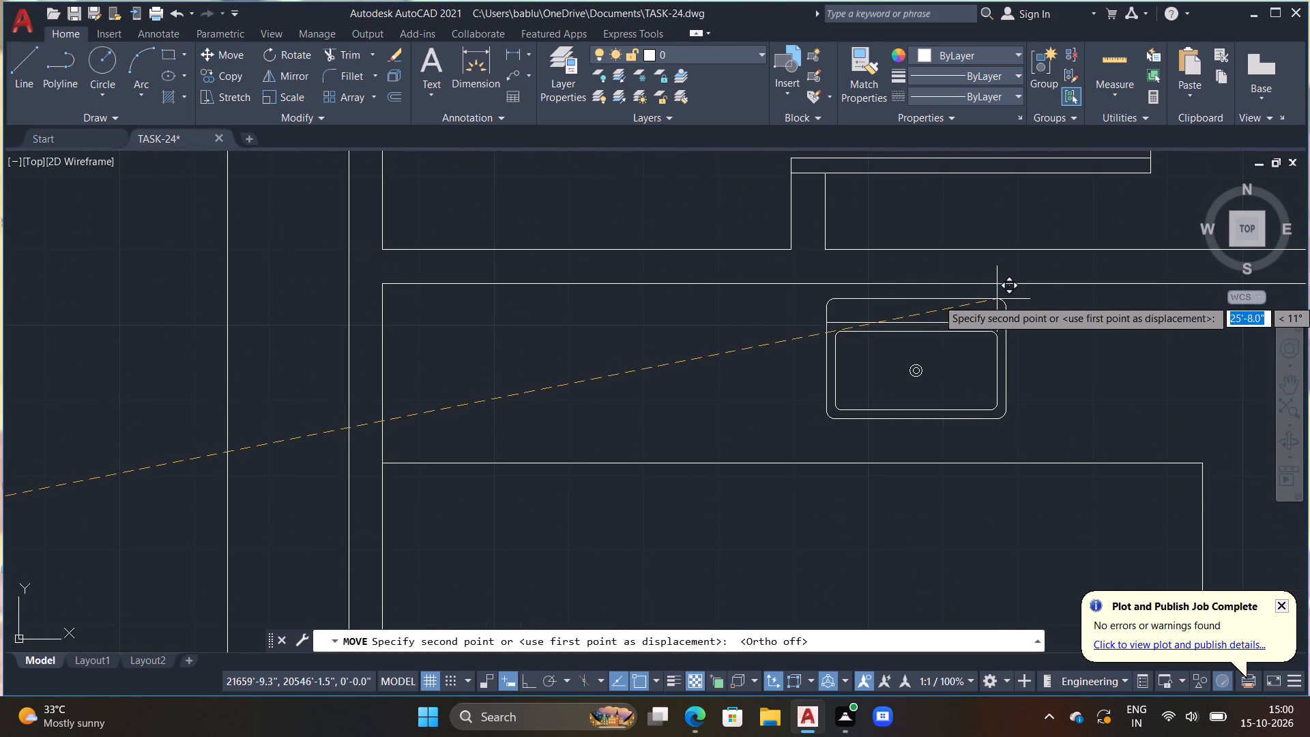
pyautogui.click(1000, 298)
pyautogui.press('Escape')
# Rotate the toilet block outside the plan a quarter turn clockwise with Ortho on, so its tank is on the right.
pyautogui.scroll(-2, 987, 305)
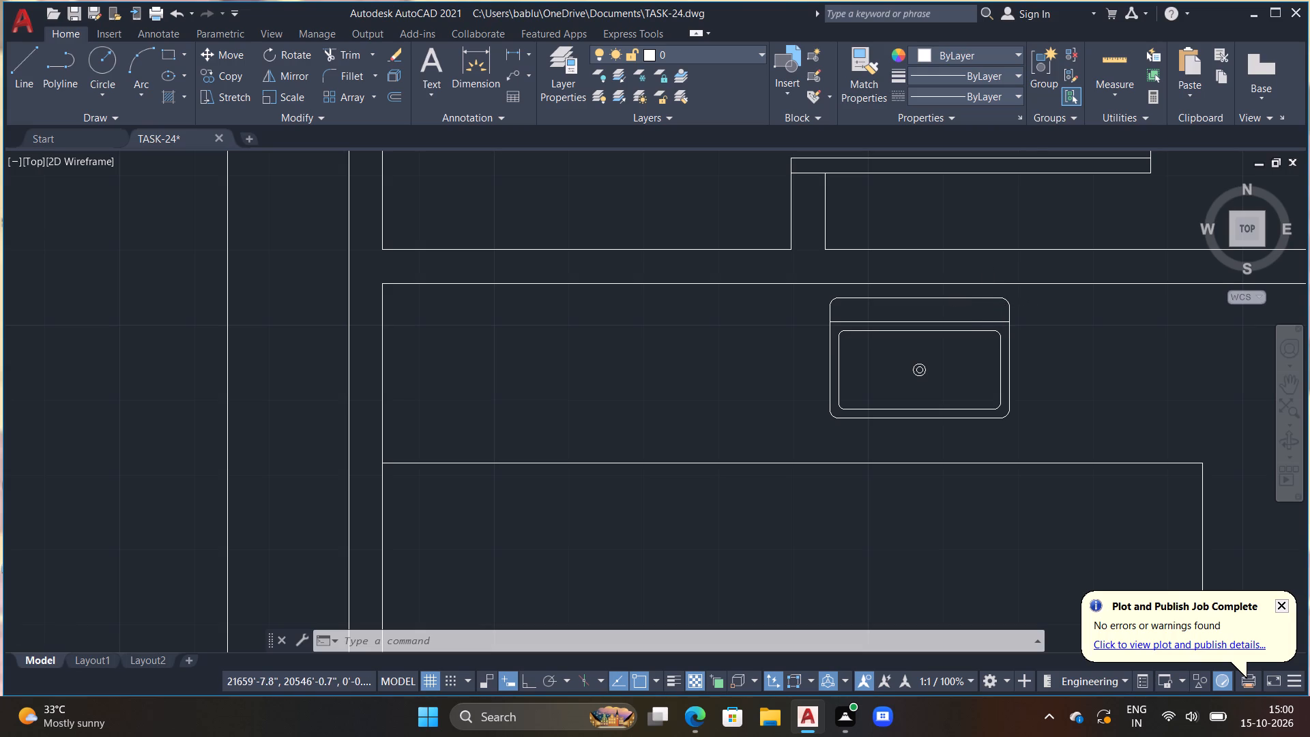
pyautogui.scroll(-2, 970, 321)
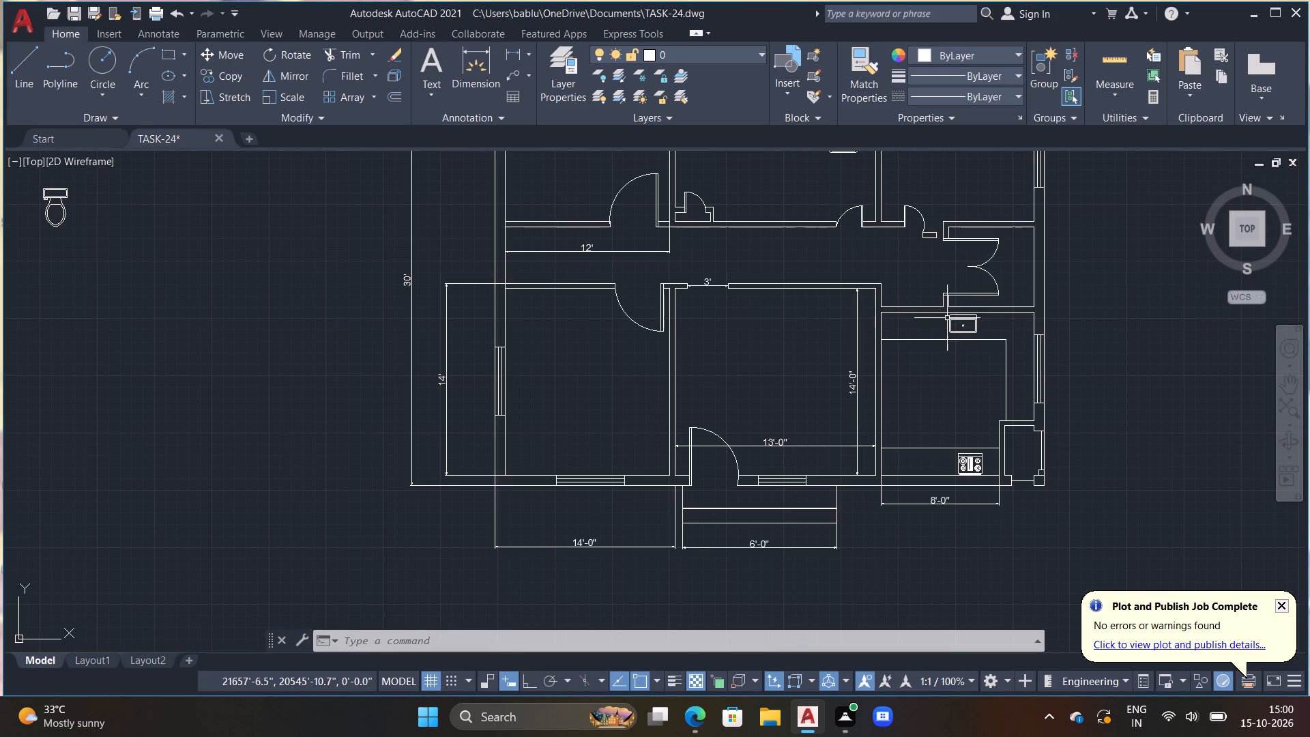
pyautogui.moveTo(957, 328); pyautogui.dragTo(942, 424, button='middle')
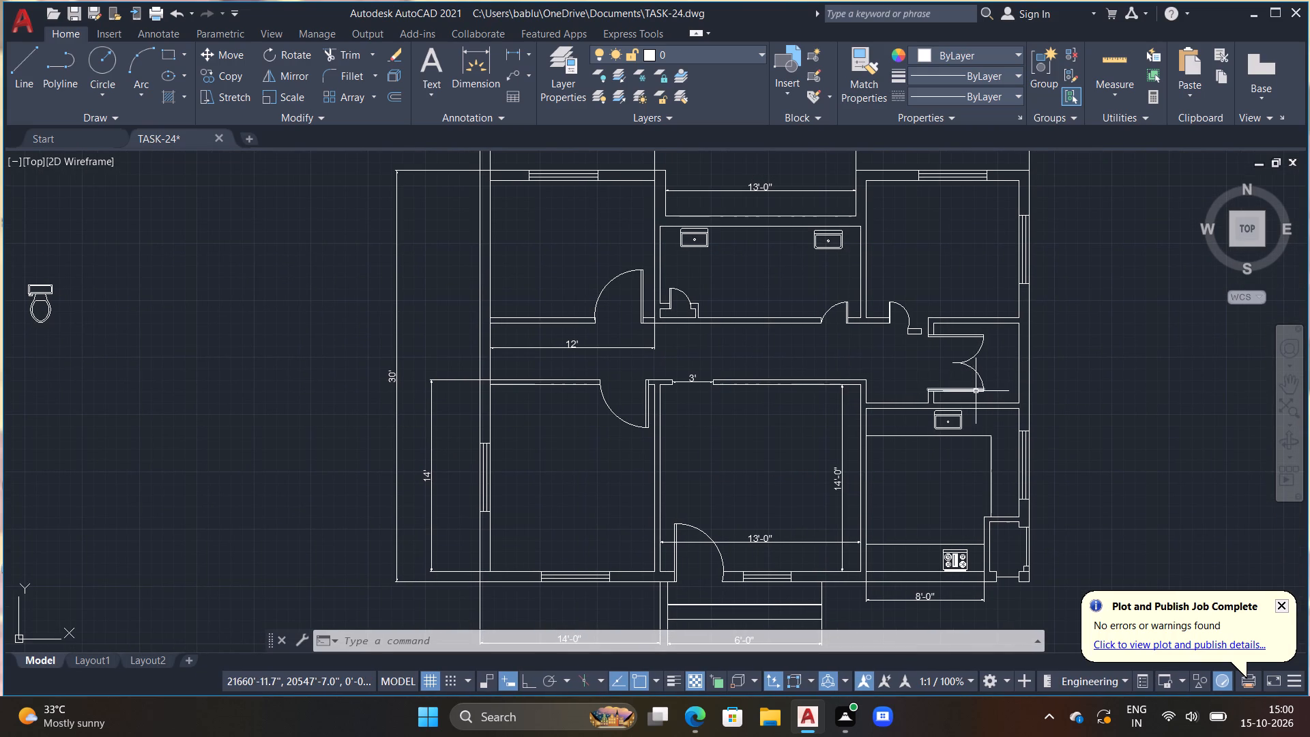
pyautogui.scroll(-1, 85, 287)
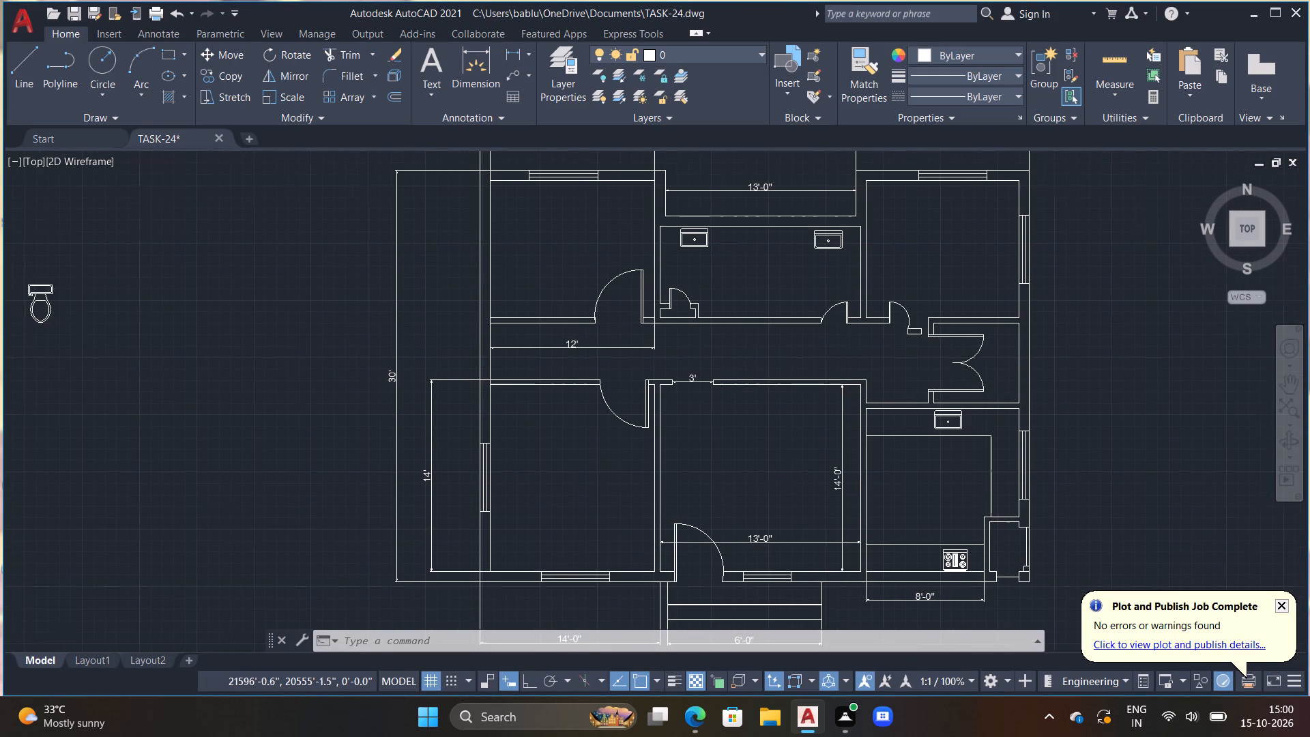
pyautogui.scroll(-1, 85, 287)
pyautogui.moveTo(90, 290); pyautogui.dragTo(132, 297, button='middle')
pyautogui.scroll(2, 100, 299)
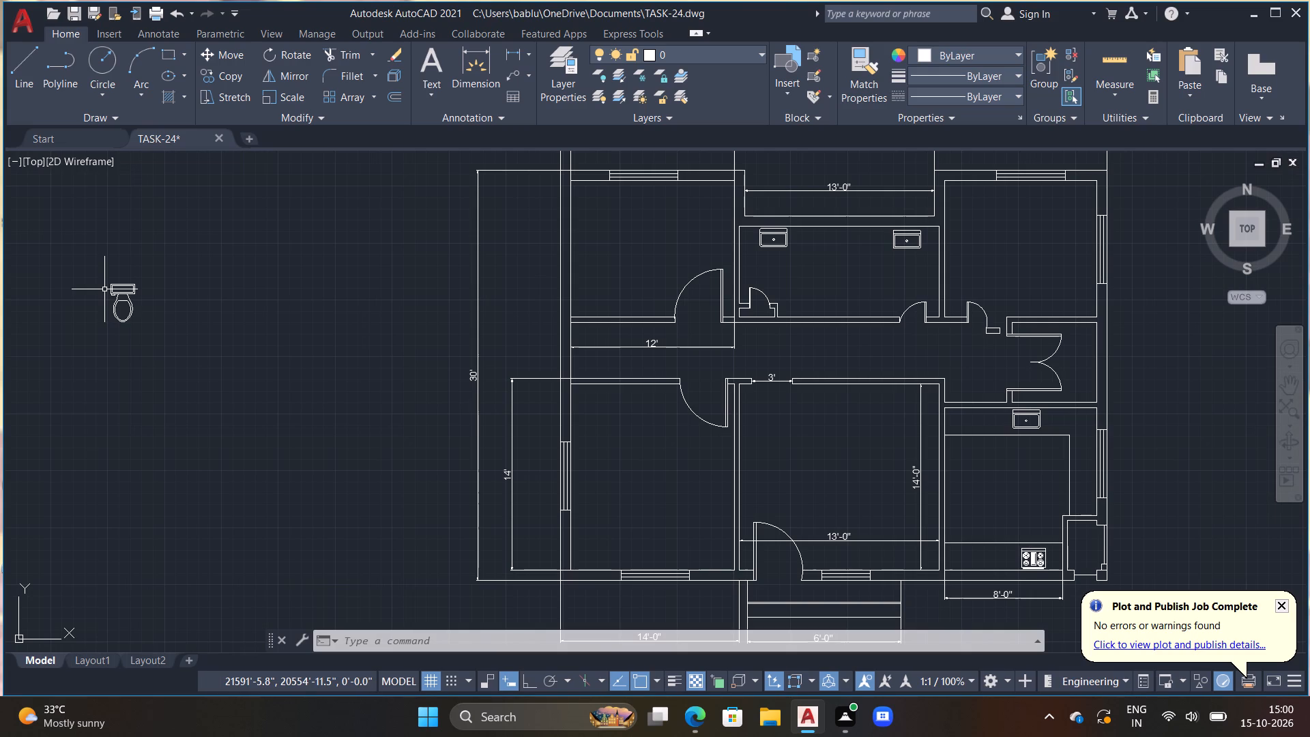
pyautogui.click(113, 285)
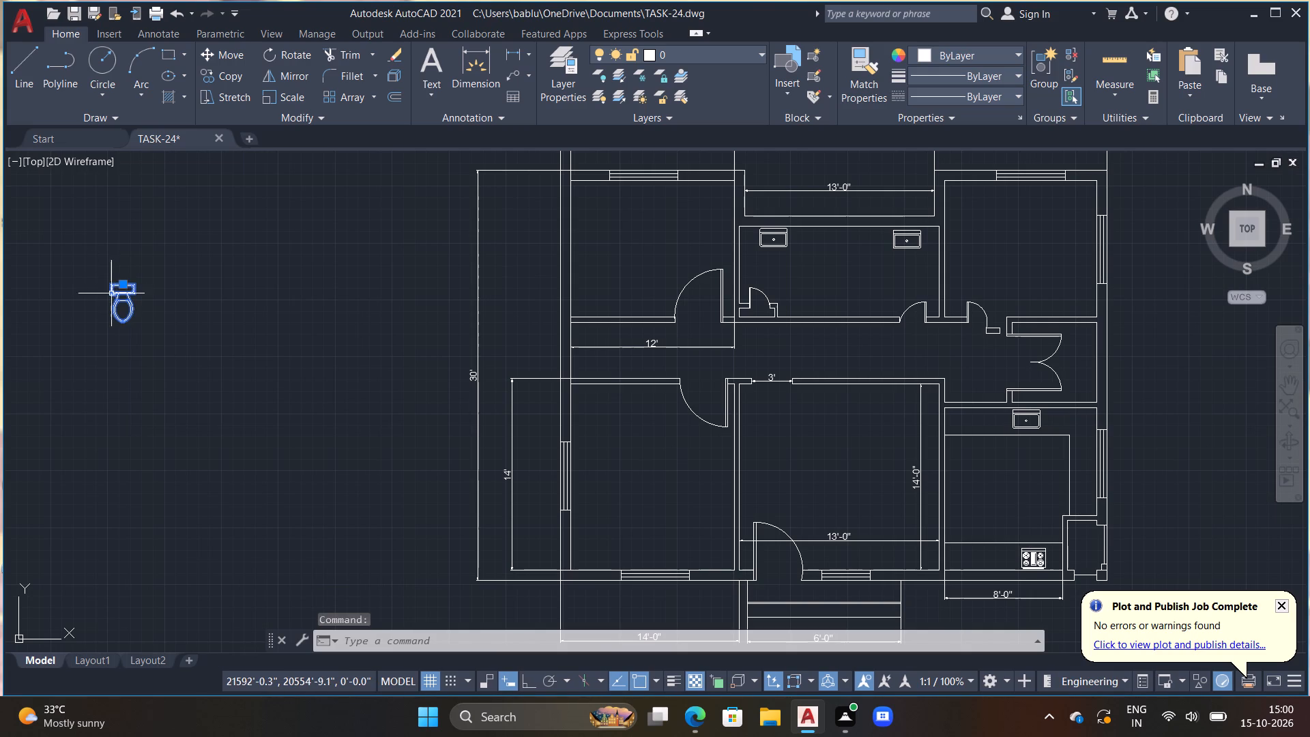
pyautogui.write('RO')
pyautogui.press('space')
pyautogui.click(111, 296)
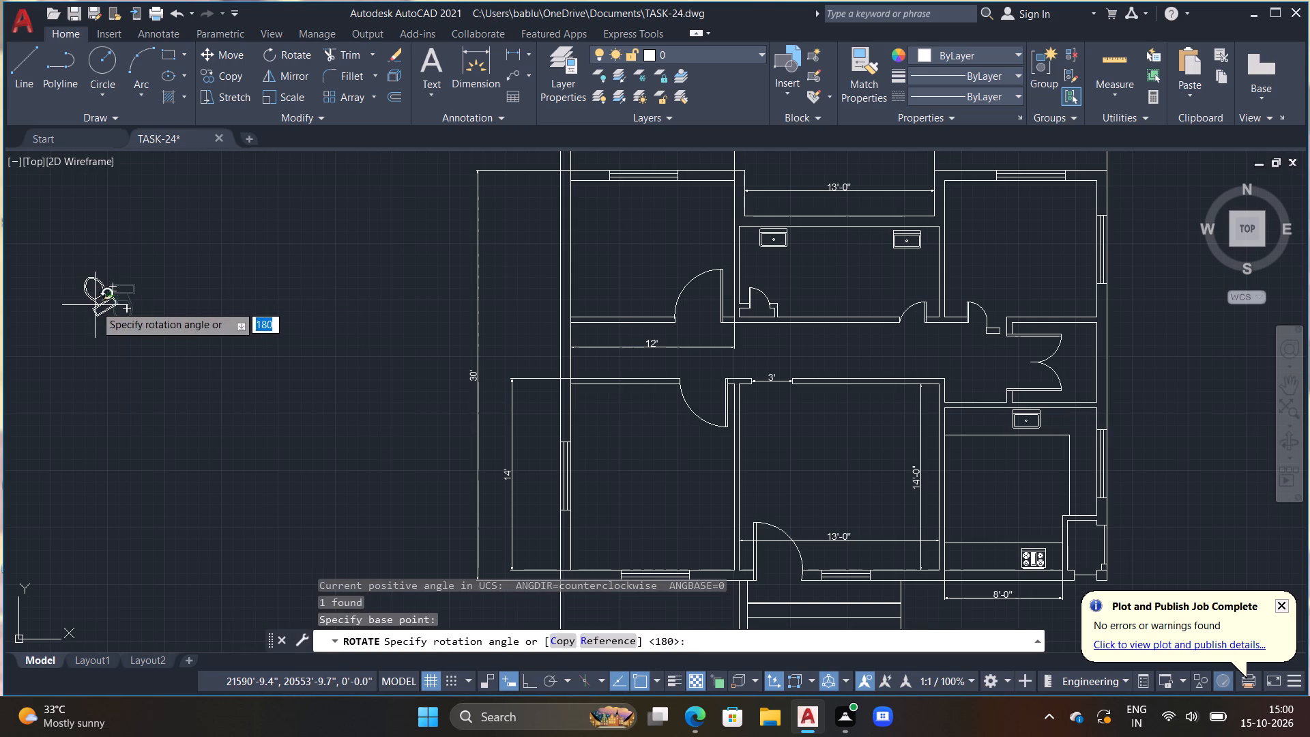
pyautogui.press('F8')
pyautogui.click(117, 336)
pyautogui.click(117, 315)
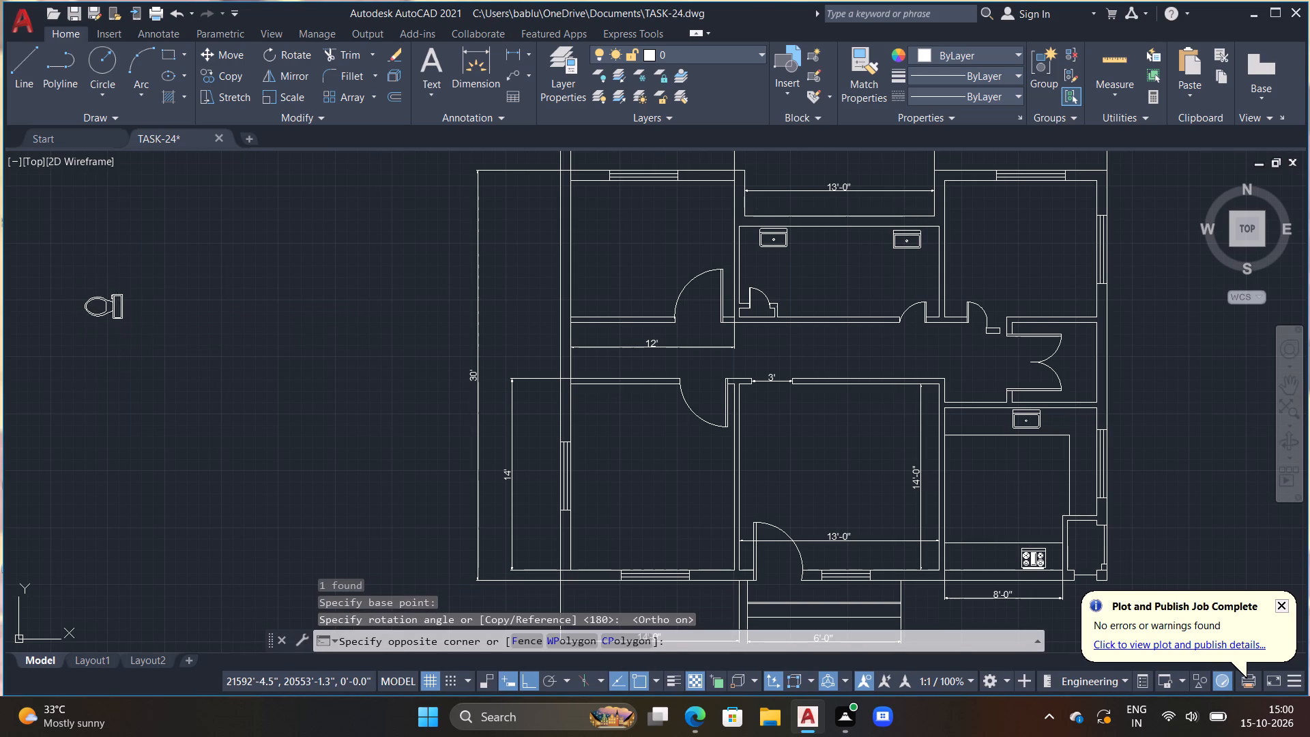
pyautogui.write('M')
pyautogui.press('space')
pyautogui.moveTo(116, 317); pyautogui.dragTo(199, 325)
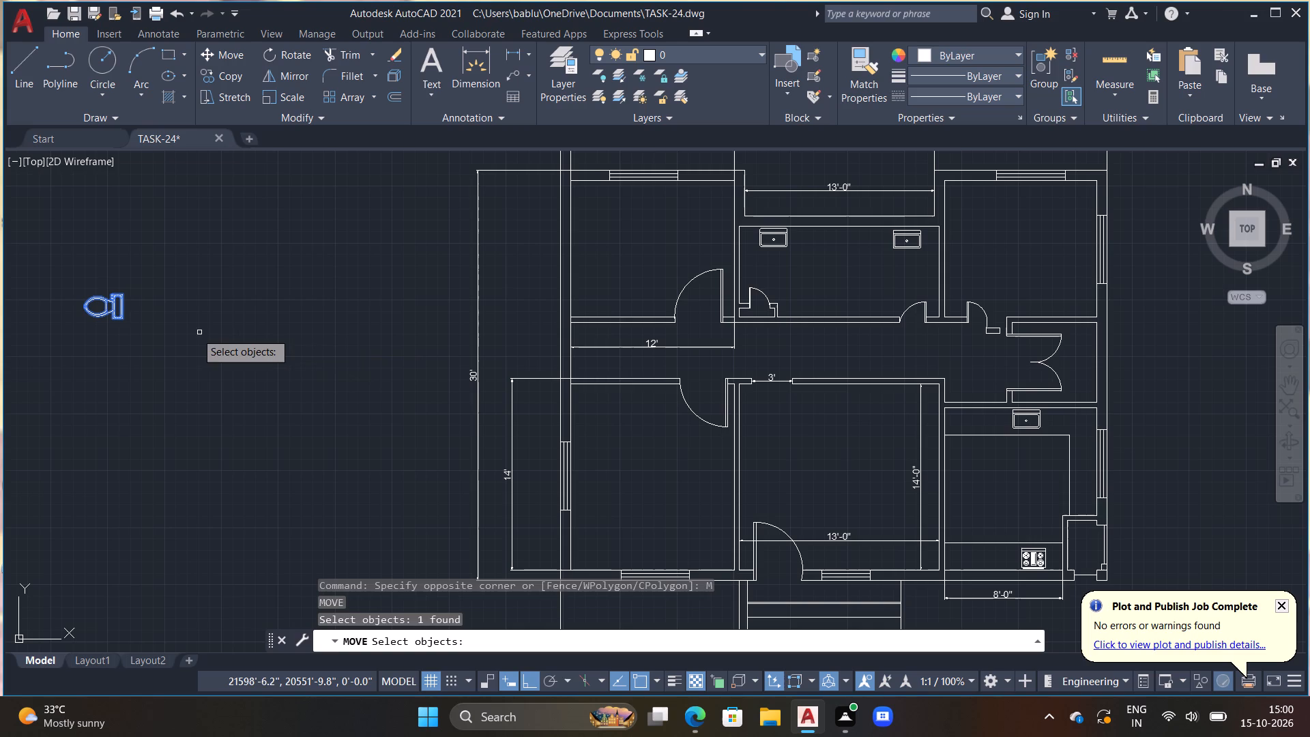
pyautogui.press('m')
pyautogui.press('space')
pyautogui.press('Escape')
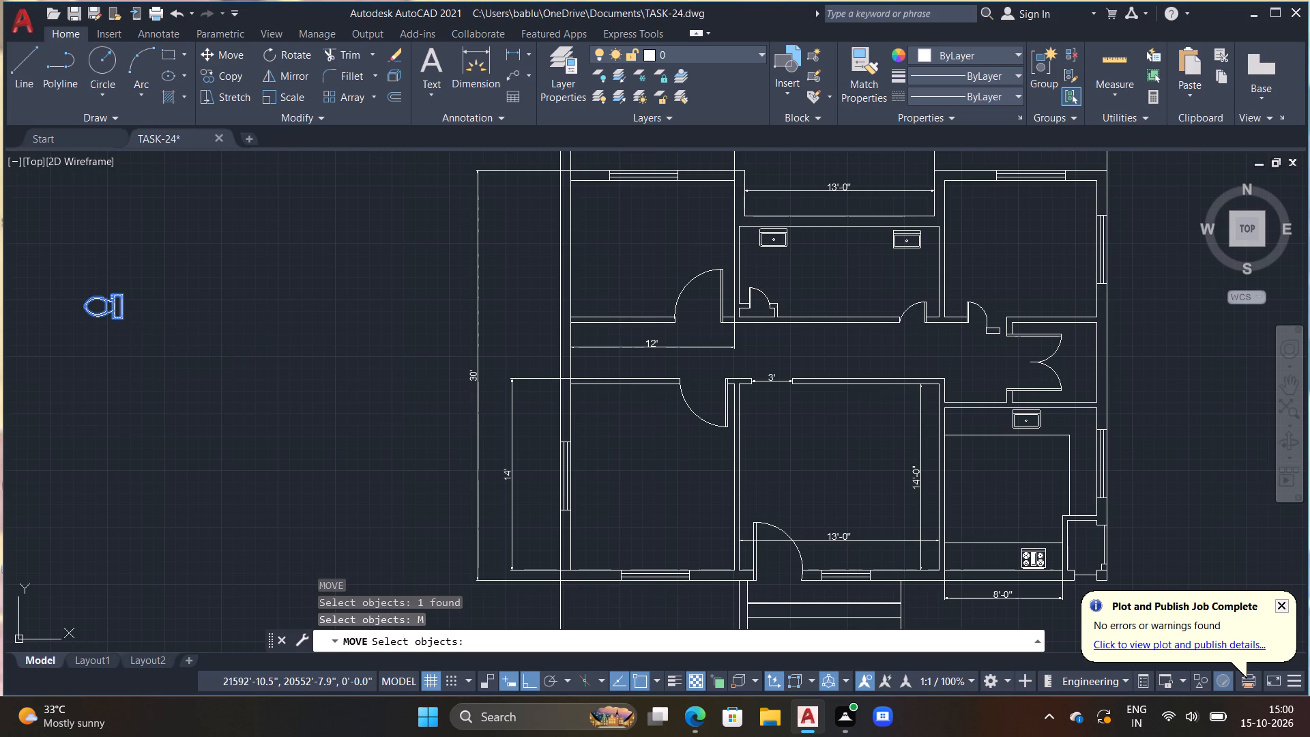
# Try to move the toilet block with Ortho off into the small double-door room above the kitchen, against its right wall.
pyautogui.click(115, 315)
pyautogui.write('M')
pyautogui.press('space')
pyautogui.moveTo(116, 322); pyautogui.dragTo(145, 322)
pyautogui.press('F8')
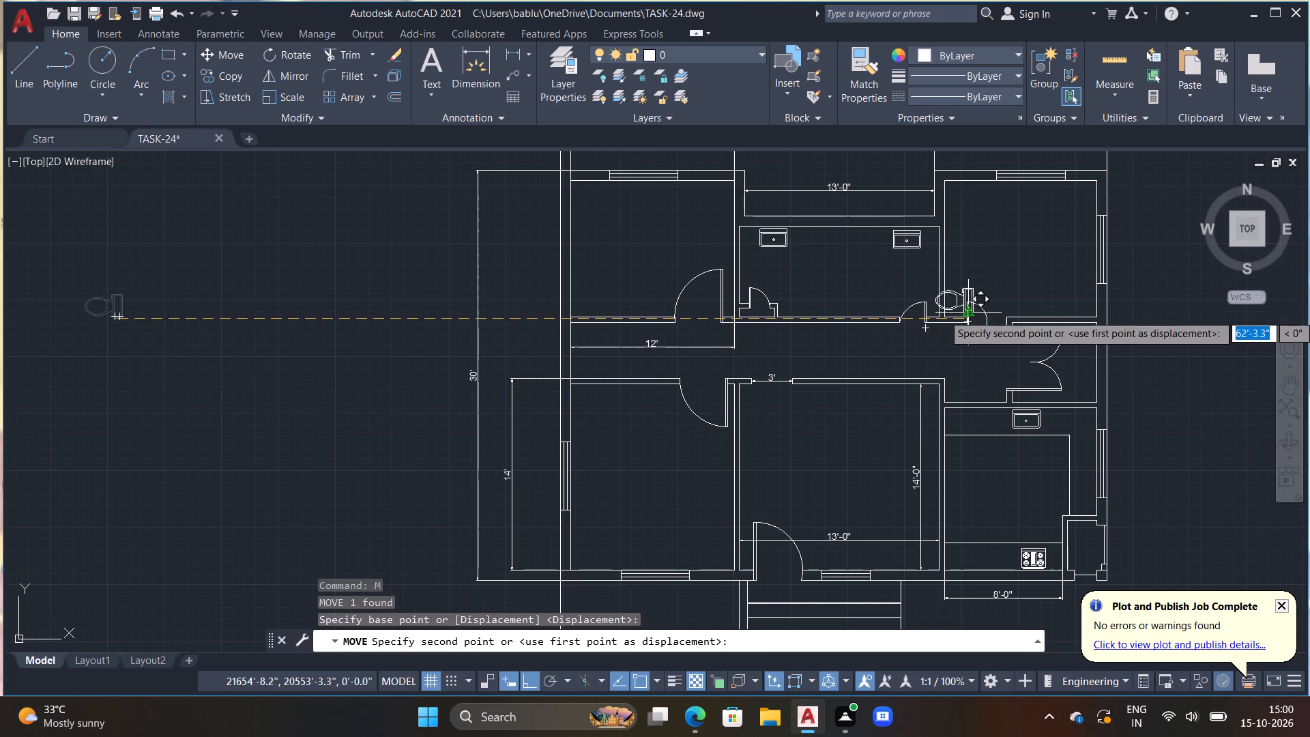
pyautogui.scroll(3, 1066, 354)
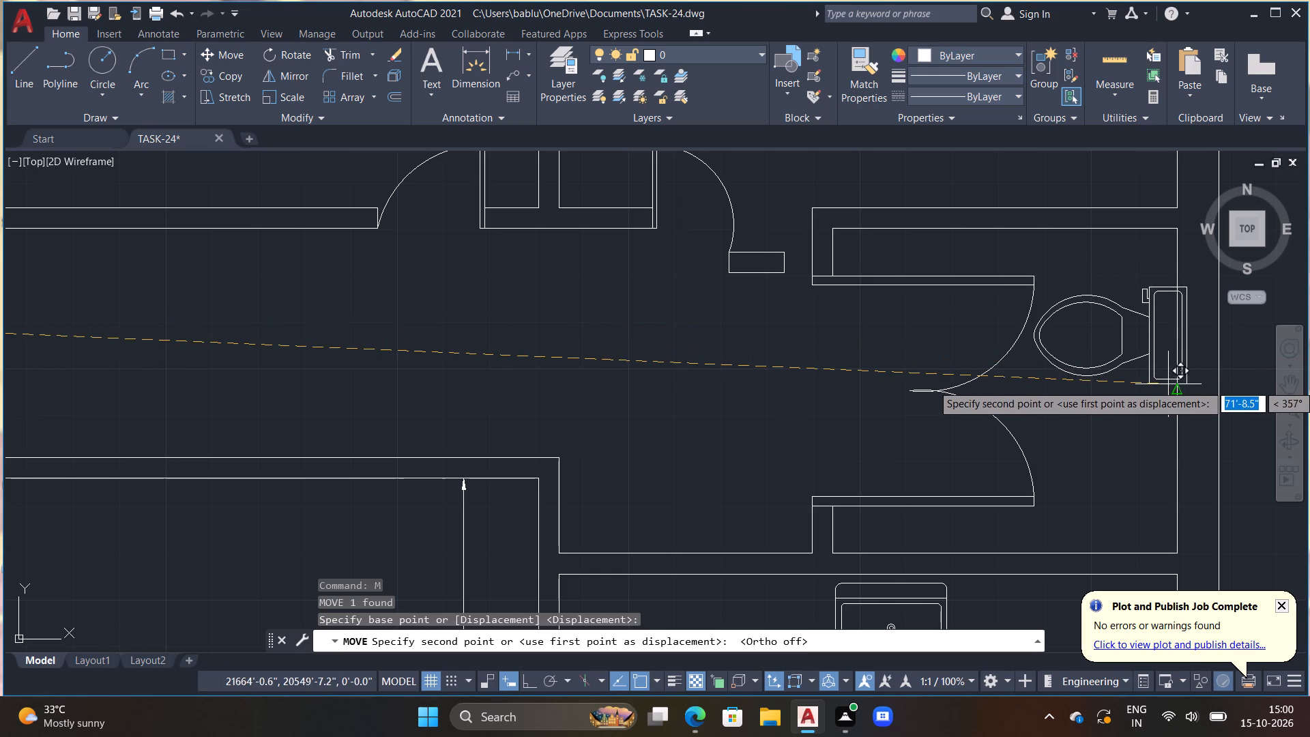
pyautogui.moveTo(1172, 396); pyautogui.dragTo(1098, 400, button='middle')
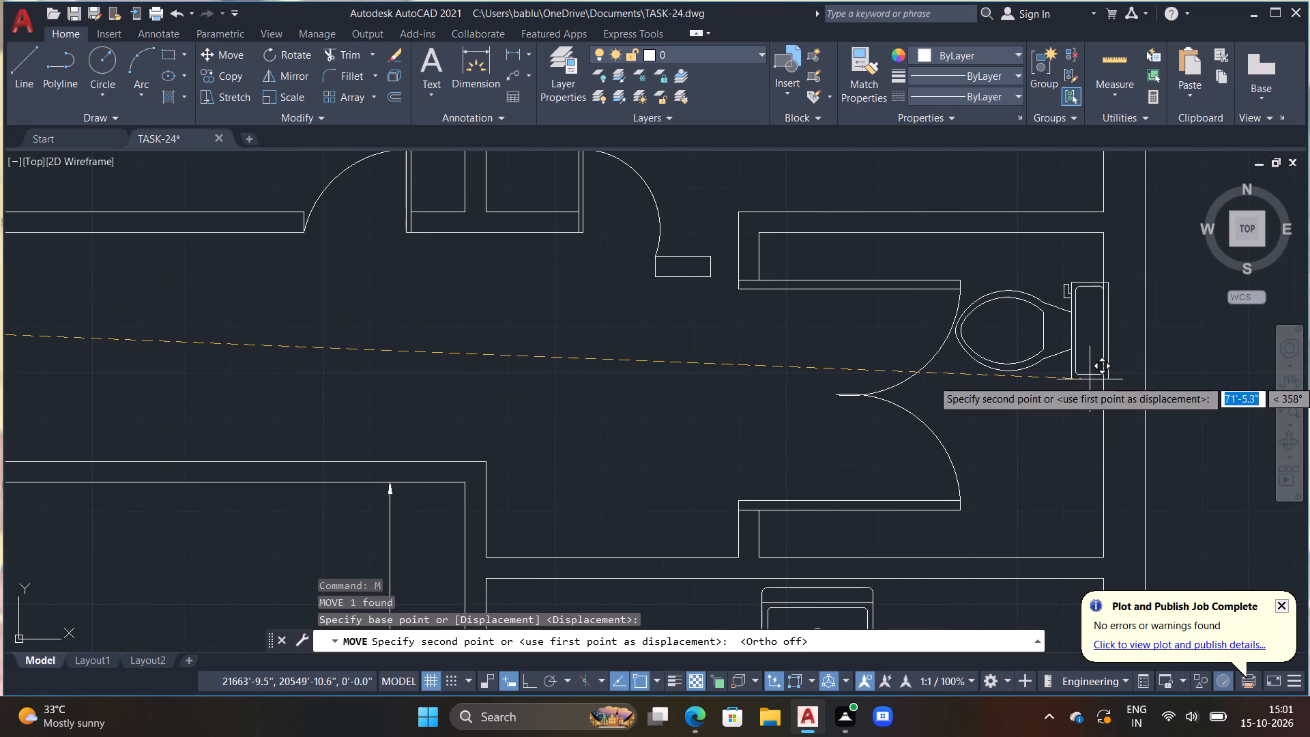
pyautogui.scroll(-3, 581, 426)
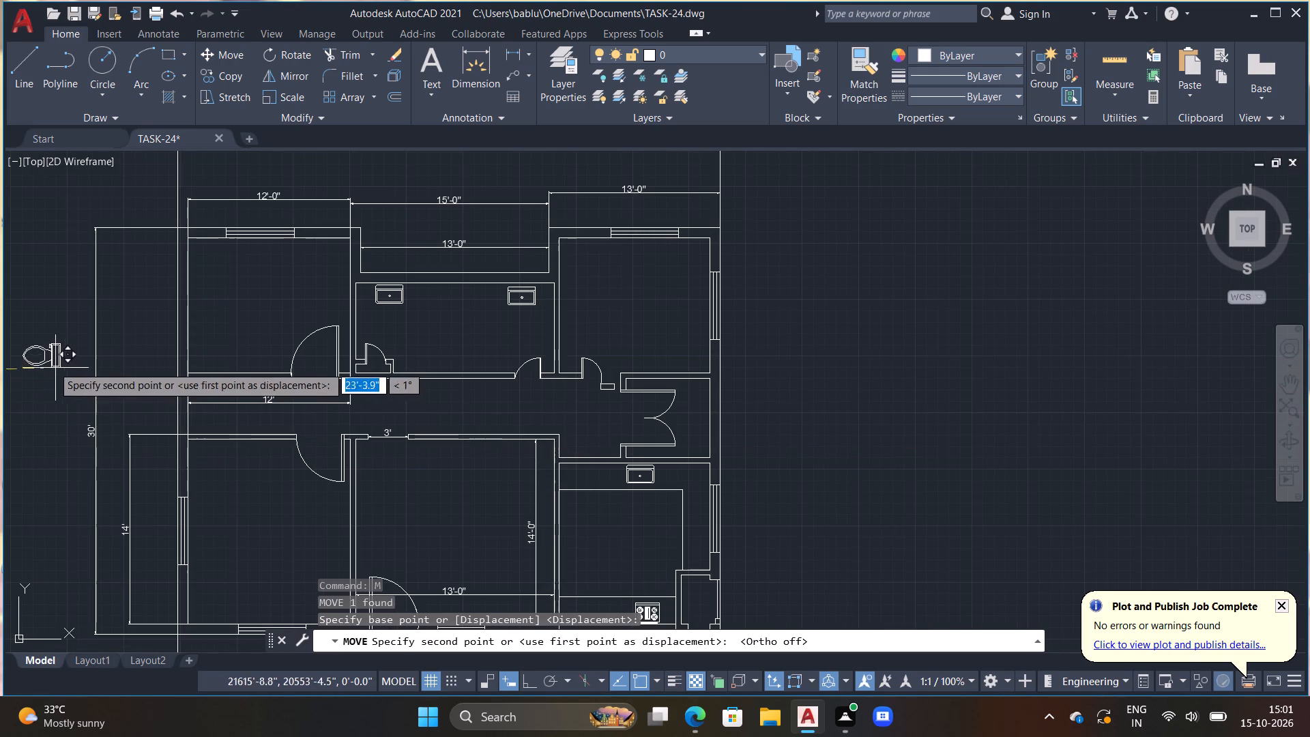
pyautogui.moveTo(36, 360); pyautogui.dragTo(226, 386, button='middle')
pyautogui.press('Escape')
# Set the X, Y and Z scale of the toilet block outside the plan to 0.8.
pyautogui.scroll(-1, 46, 362)
pyautogui.moveTo(73, 379); pyautogui.dragTo(275, 378, button='middle')
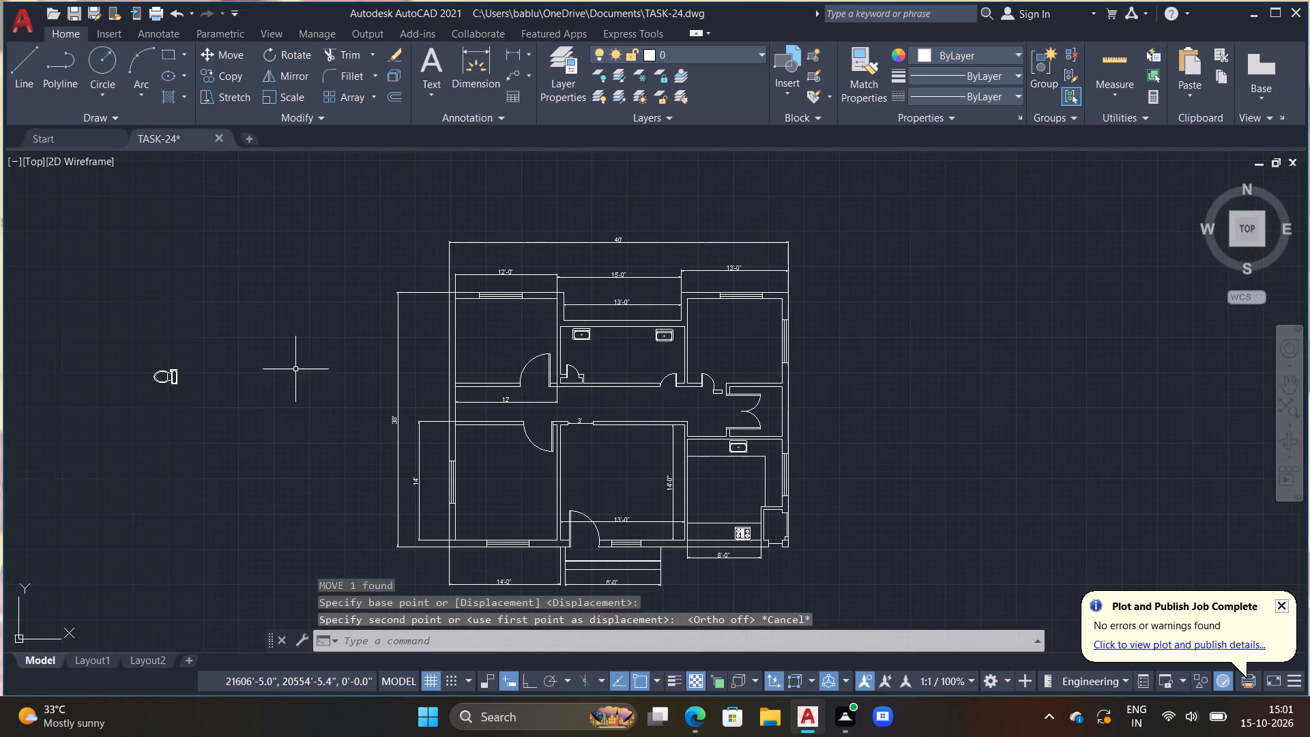
pyautogui.scroll(1, 222, 369)
pyautogui.click(127, 384)
pyautogui.press('Escape')
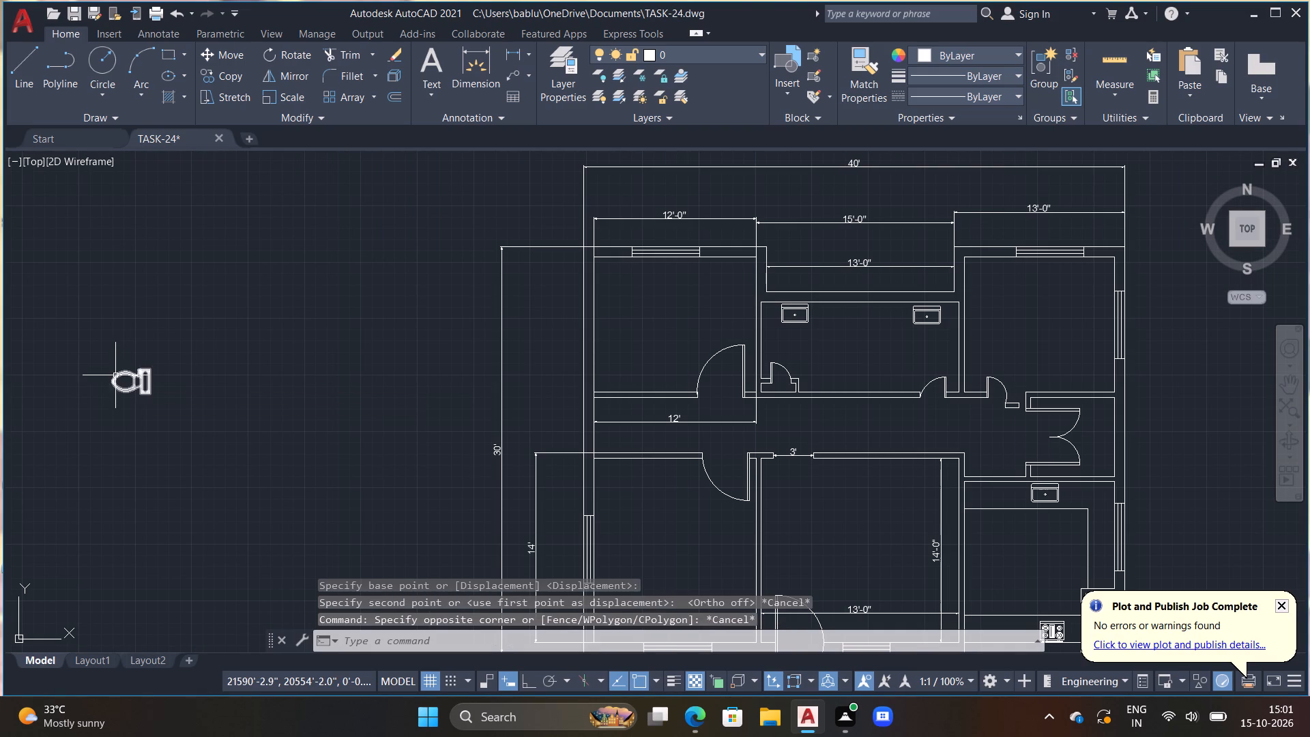
pyautogui.click(115, 375)
pyautogui.rightClick(115, 375)
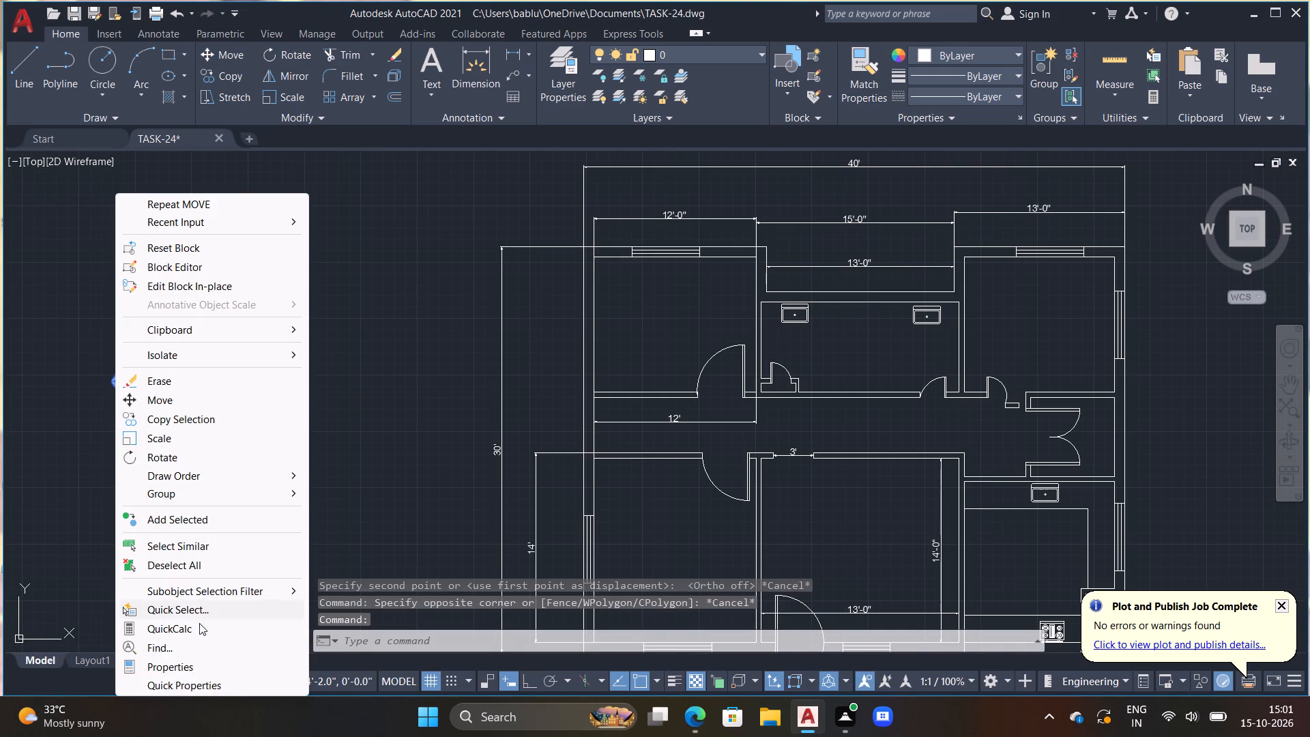
pyautogui.click(212, 661)
pyautogui.click(143, 361)
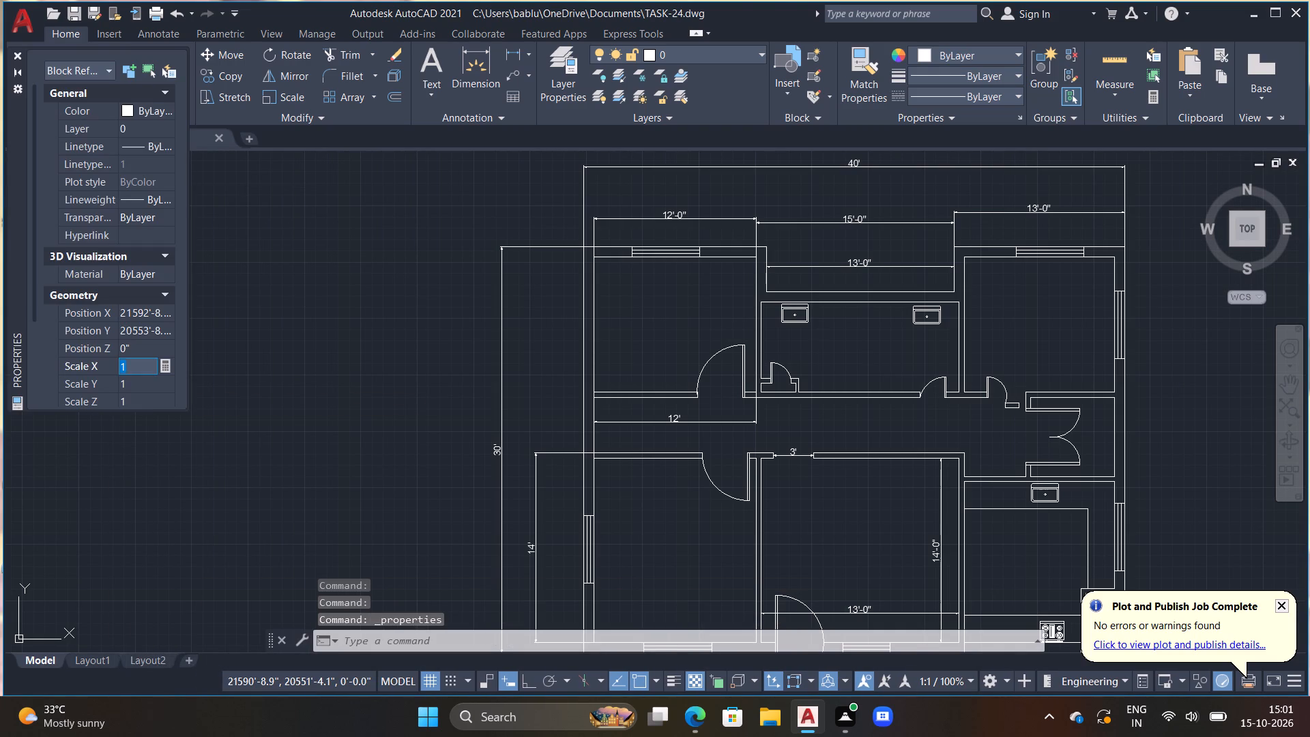
pyautogui.write('0.5')
pyautogui.press('BackSpace')
pyautogui.press('8')
pyautogui.click(166, 381)
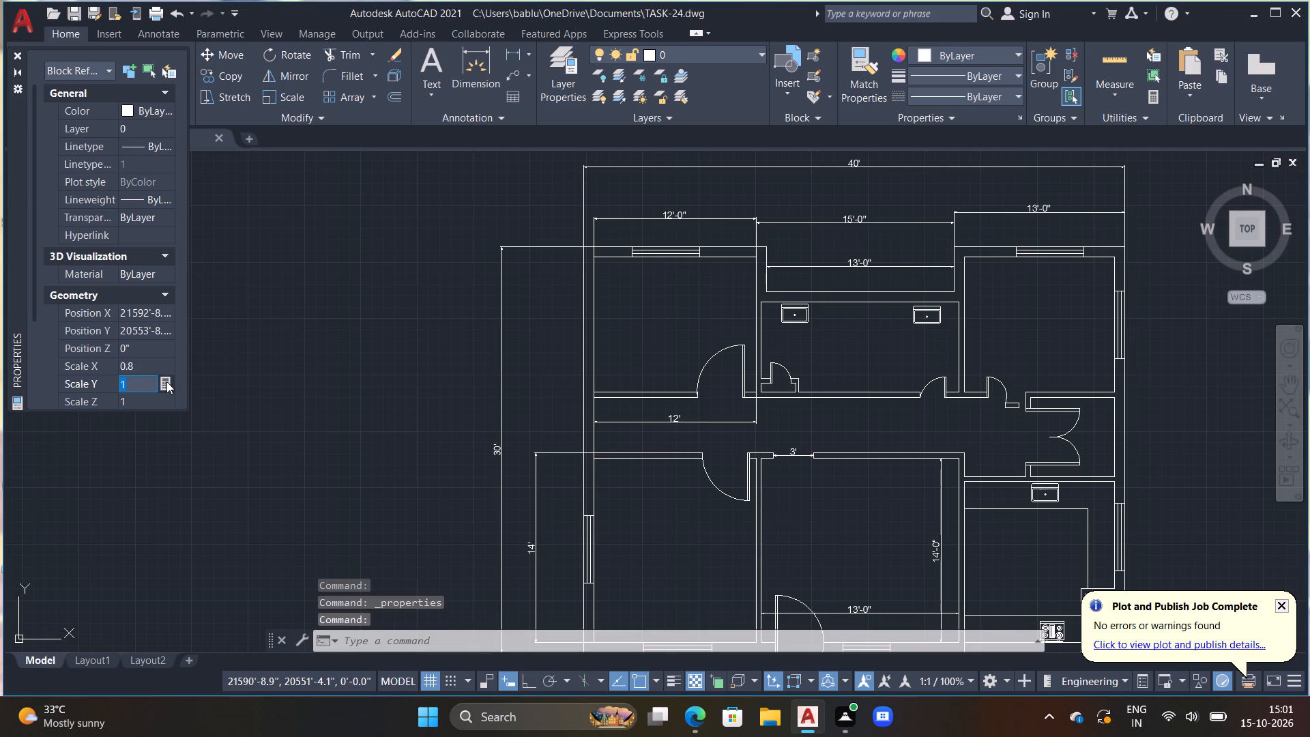
pyautogui.write('0.8')
pyautogui.click(156, 401)
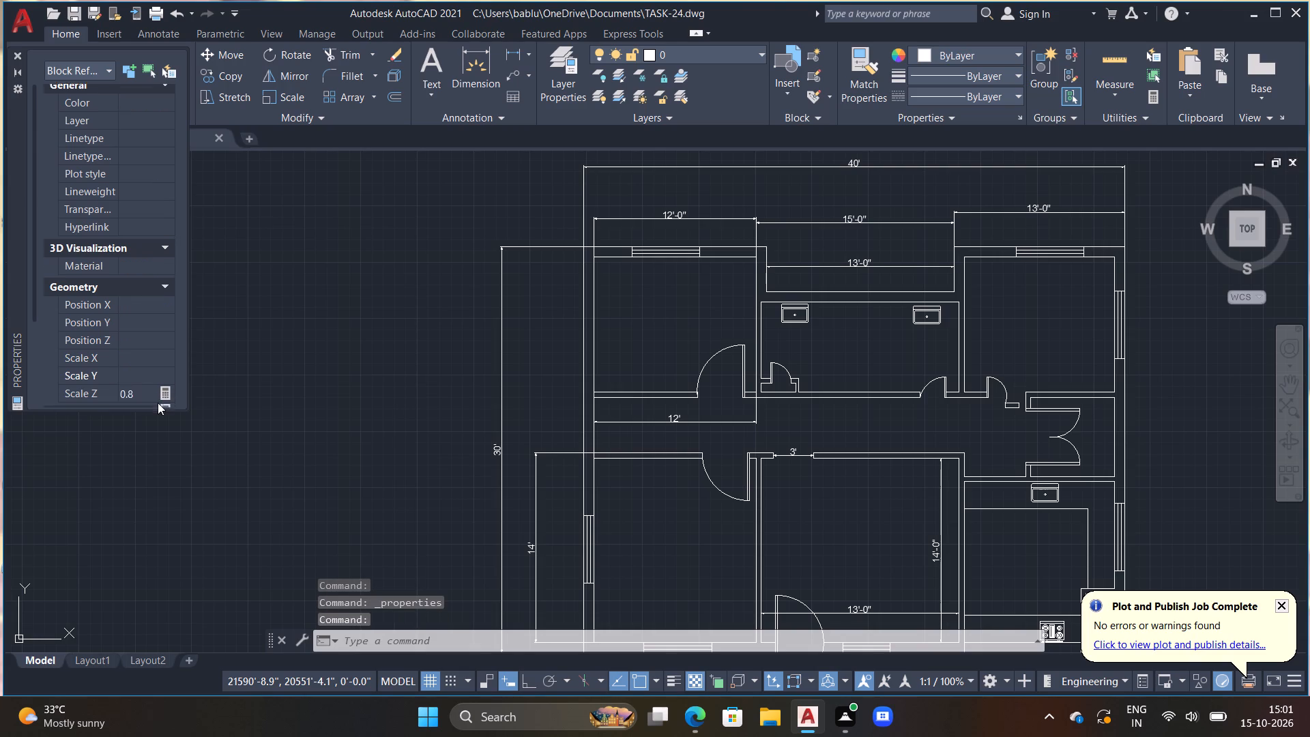
pyautogui.write('.0.')
pyautogui.press('BackSpace')
pyautogui.press('BackSpace')
pyautogui.press('BackSpace')
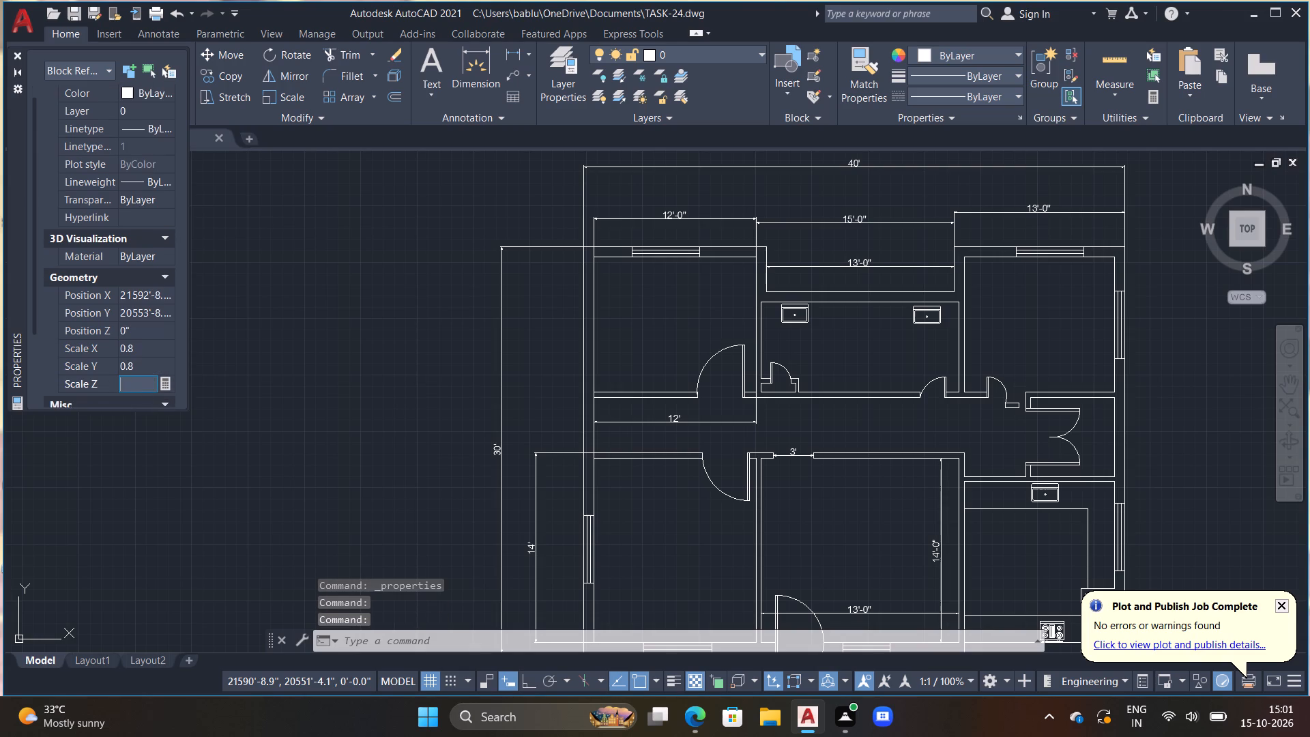
pyautogui.write('0.8')
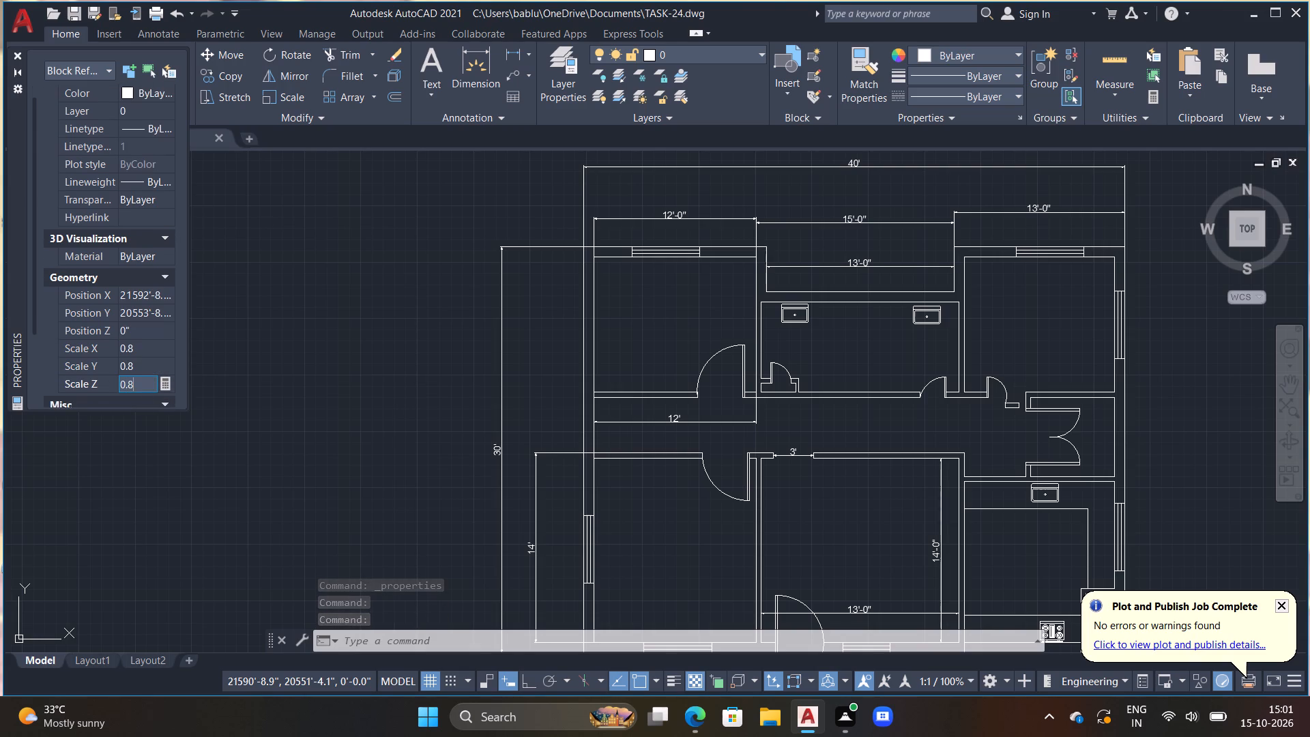
pyautogui.click(12, 52)
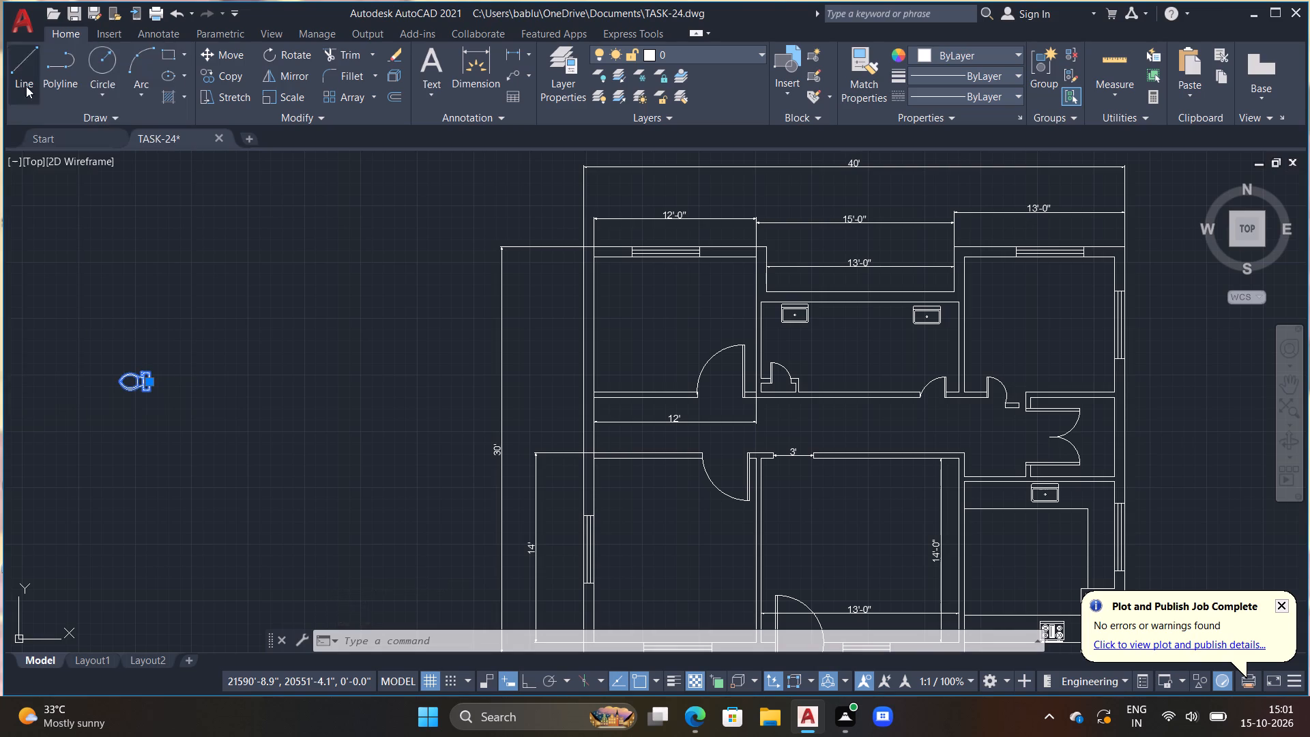
# Move the toilet block with Ortho off into the upper right corner of the double-door room, its tank against the right wall.
pyautogui.moveTo(142, 381); pyautogui.dragTo(195, 384)
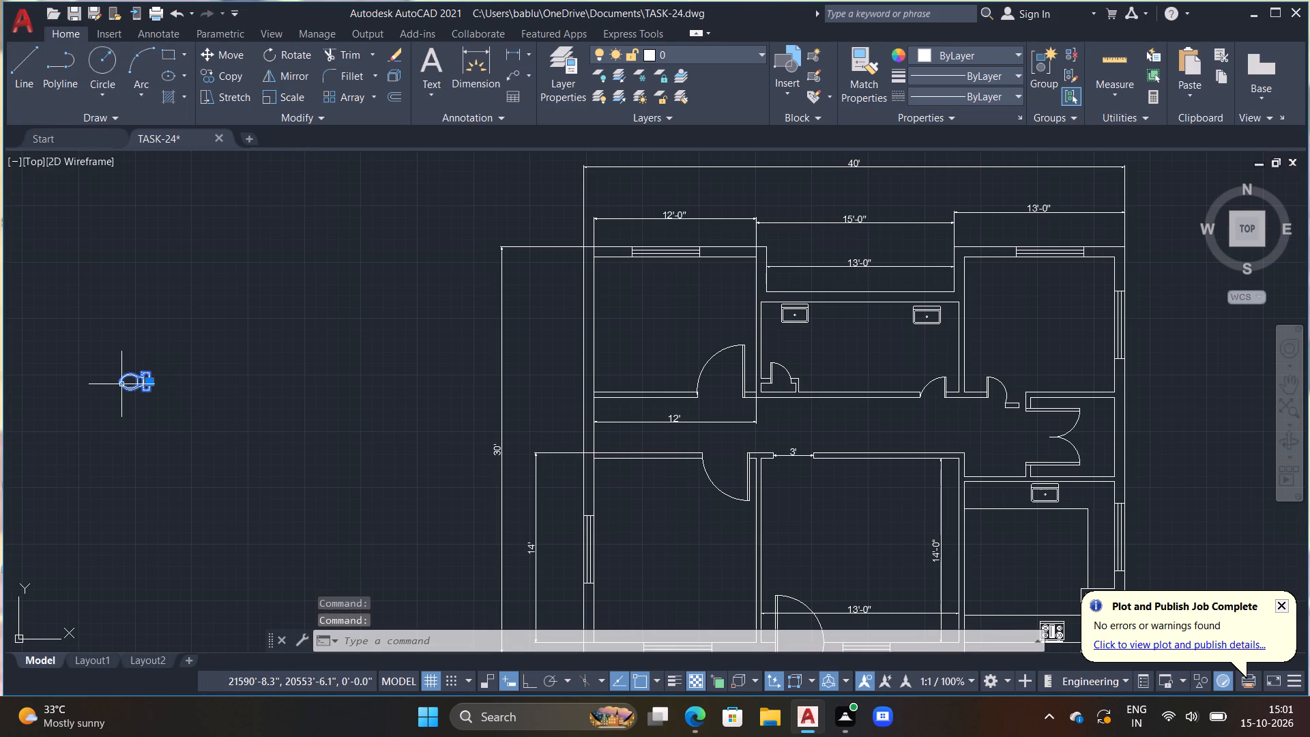
pyautogui.write('M')
pyautogui.press('space')
pyautogui.moveTo(143, 372); pyautogui.dragTo(319, 393)
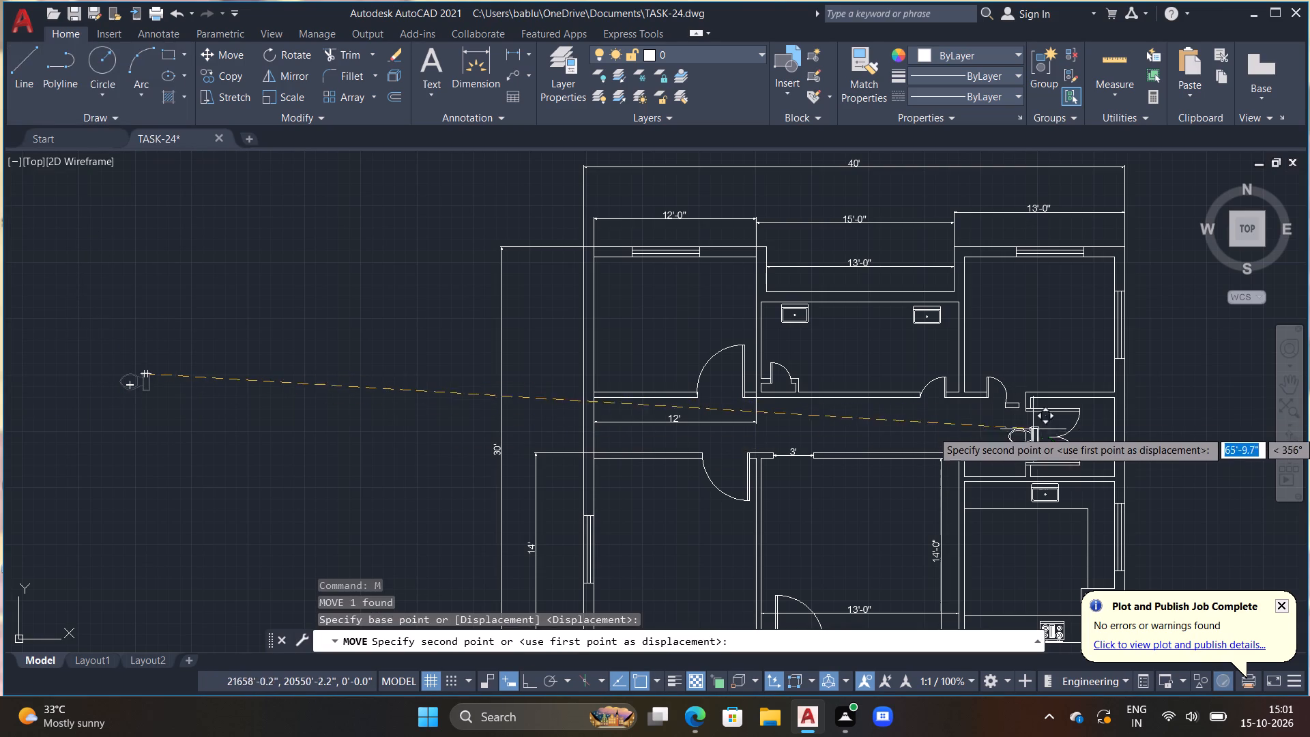
pyautogui.scroll(4, 1107, 429)
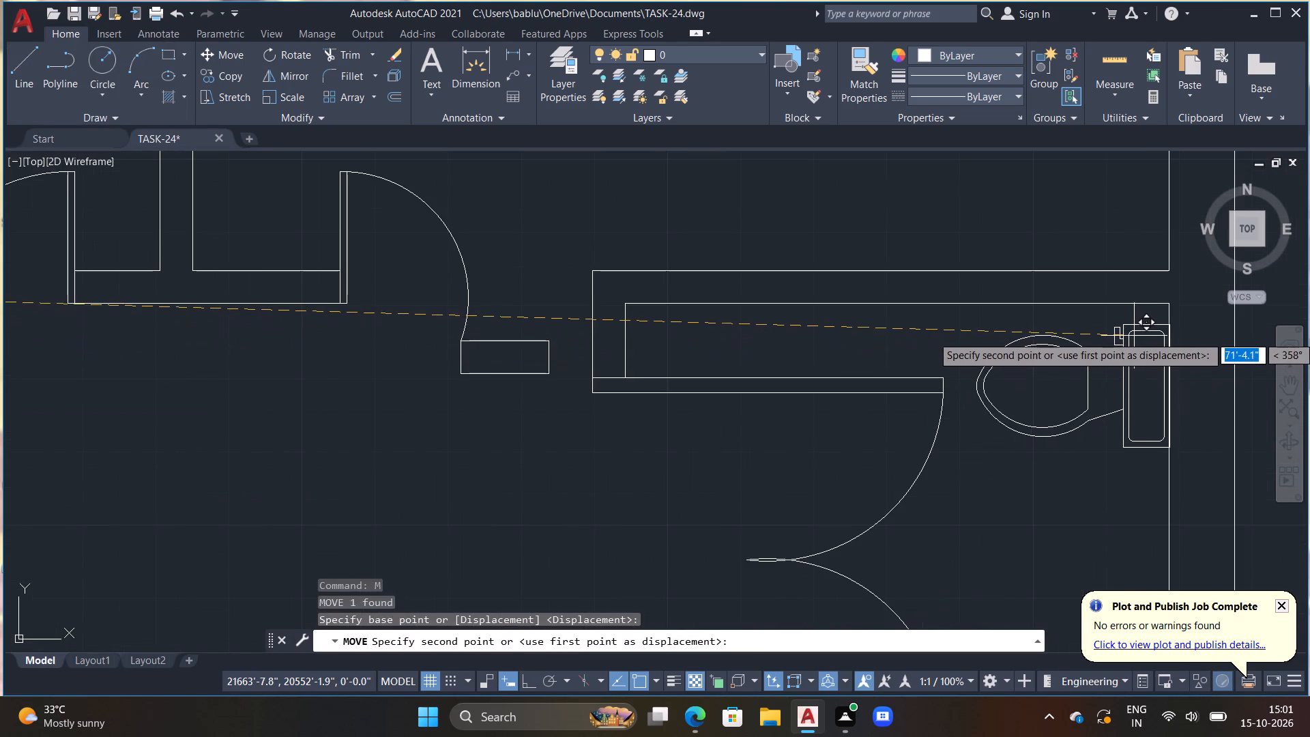
pyautogui.scroll(2, 1129, 339)
pyautogui.scroll(-2, 1138, 357)
pyautogui.moveTo(1139, 359); pyautogui.dragTo(1112, 362, button='middle')
pyautogui.scroll(1, 1140, 360)
pyautogui.scroll(-1, 1111, 362)
pyautogui.scroll(1, 1084, 371)
pyautogui.moveTo(1079, 380); pyautogui.dragTo(1062, 386, button='middle')
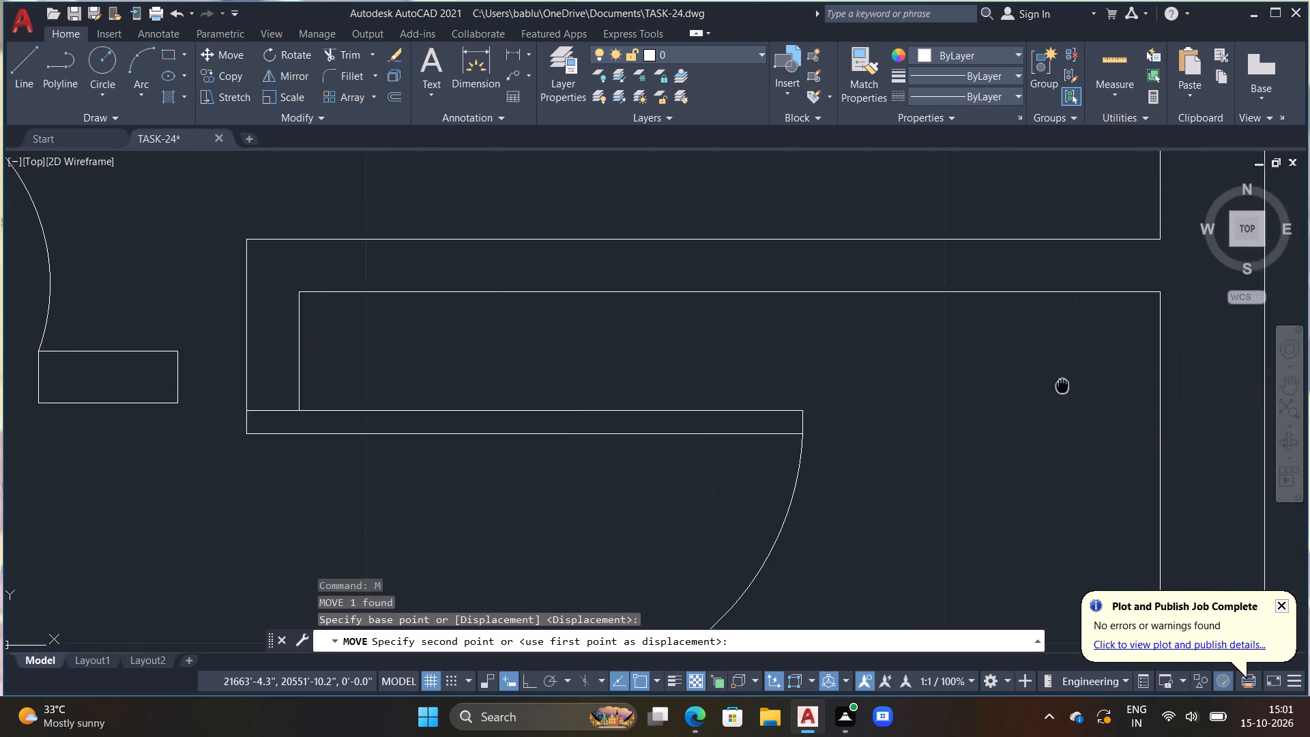
pyautogui.moveTo(1062, 386); pyautogui.dragTo(1055, 381, button='middle')
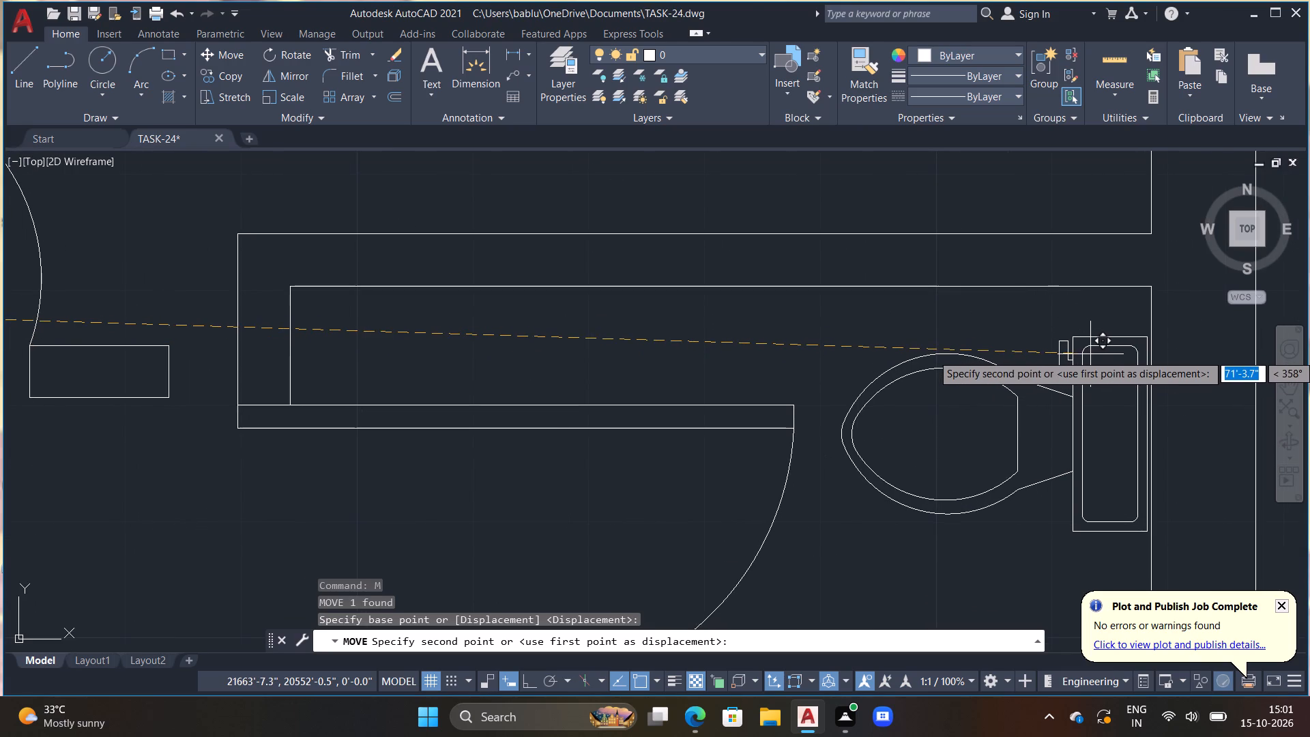
pyautogui.click(1090, 354)
pyautogui.press('Escape')
# Copy the right-hand sink of the upper-middle room to the empty area just outside the plan's right wall.
pyautogui.scroll(-3, 1083, 354)
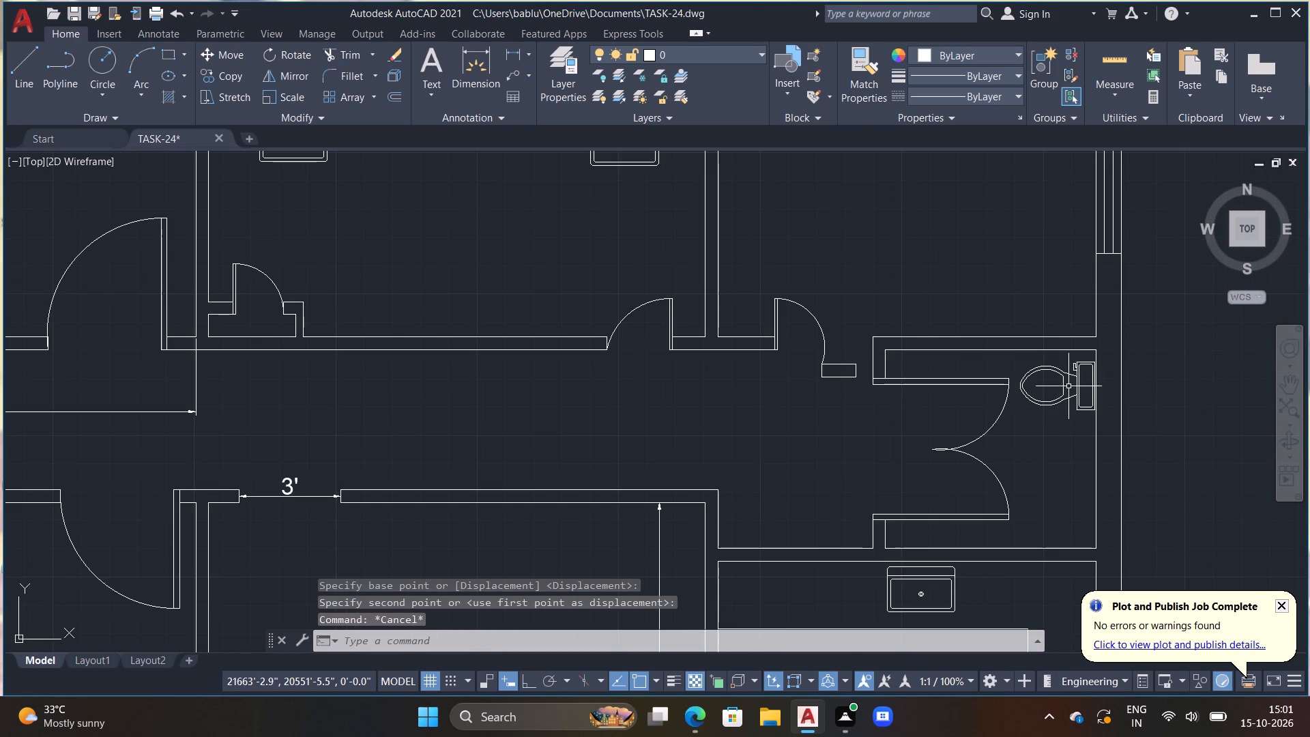
pyautogui.scroll(-4, 1071, 390)
pyautogui.scroll(1, 1060, 379)
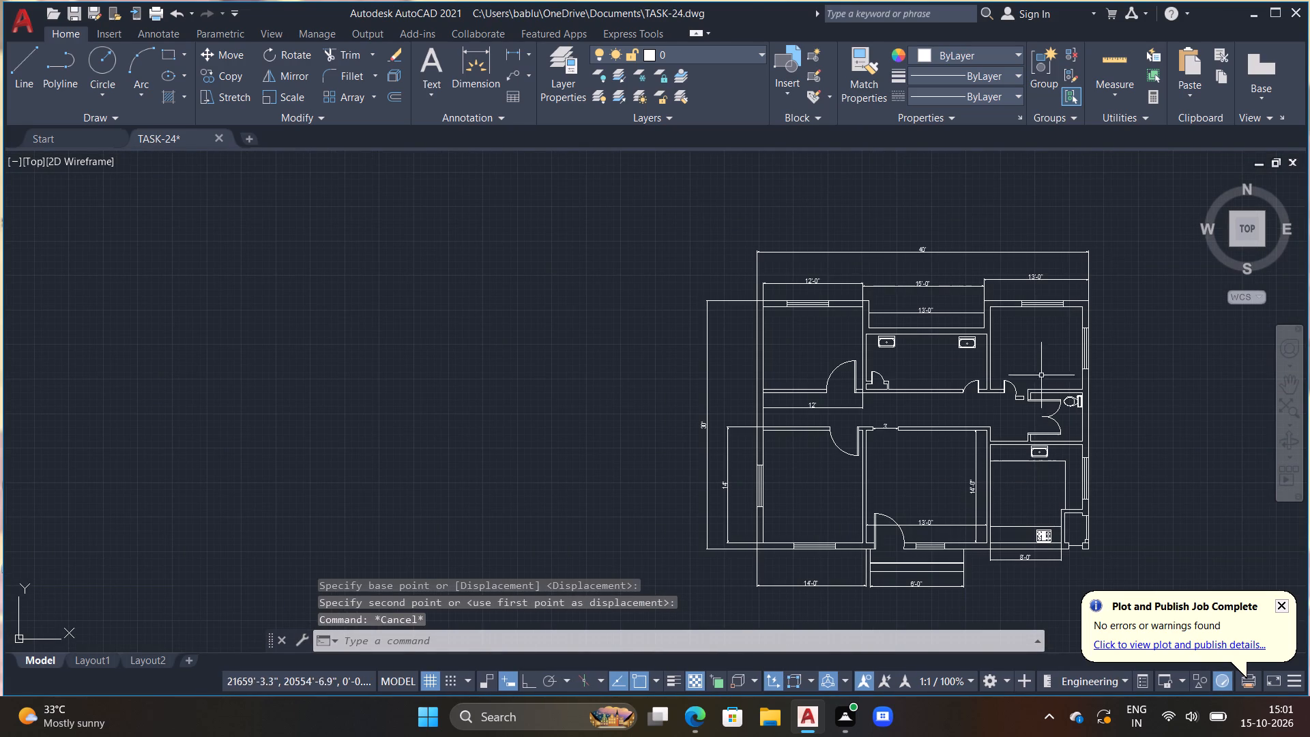
pyautogui.click(966, 347)
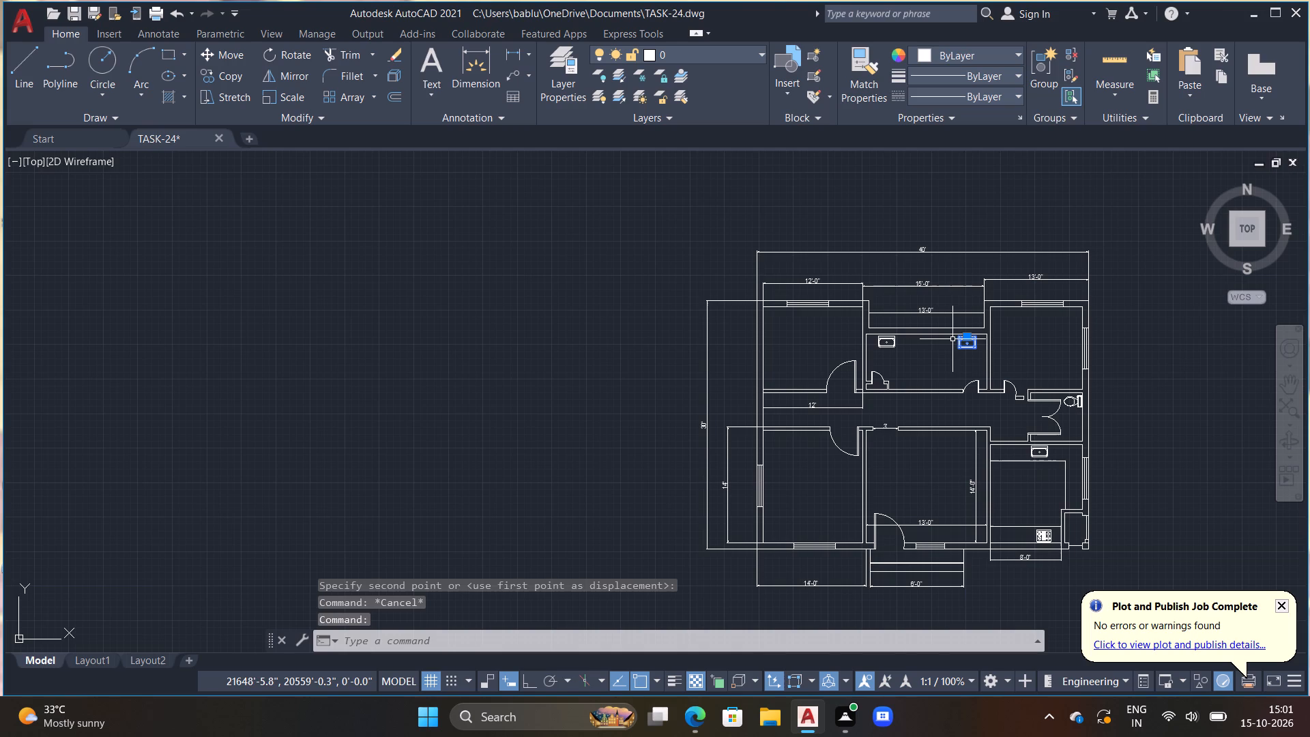
pyautogui.press('c')
pyautogui.write('O')
pyautogui.press('space')
pyautogui.write('M')
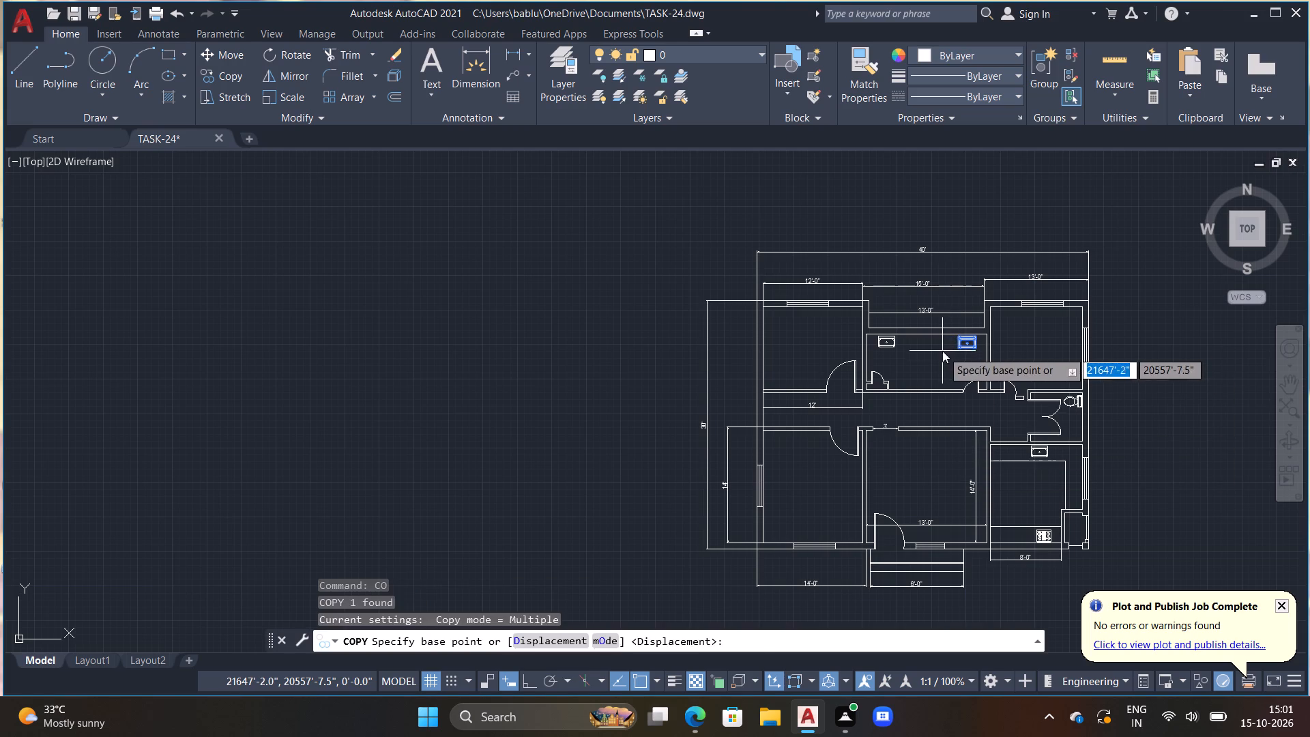
pyautogui.press('space')
pyautogui.moveTo(942, 351); pyautogui.dragTo(953, 362)
pyautogui.moveTo(1057, 445); pyautogui.dragTo(965, 450, button='middle')
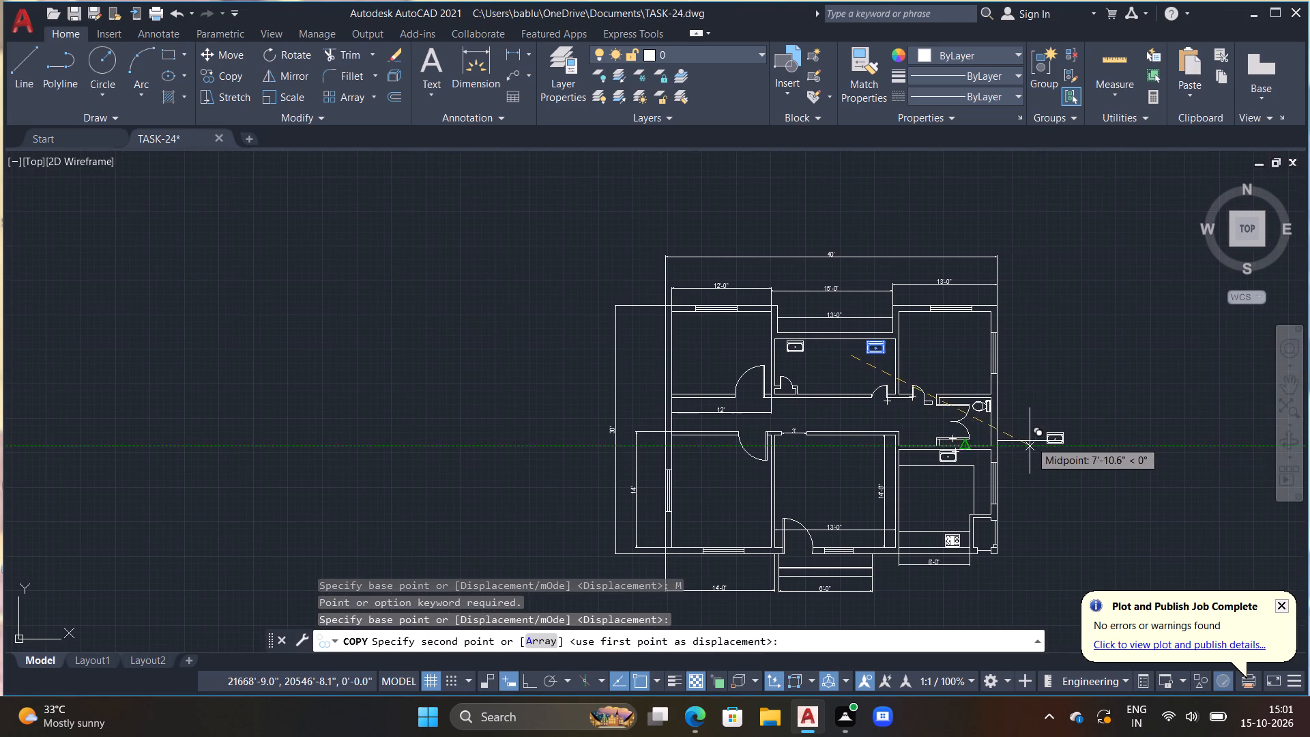
pyautogui.click(1030, 441)
pyautogui.press('Escape')
# Rotate the copied sink to 270° with Ortho on, so its ledge is on the right.
pyautogui.click(1046, 433)
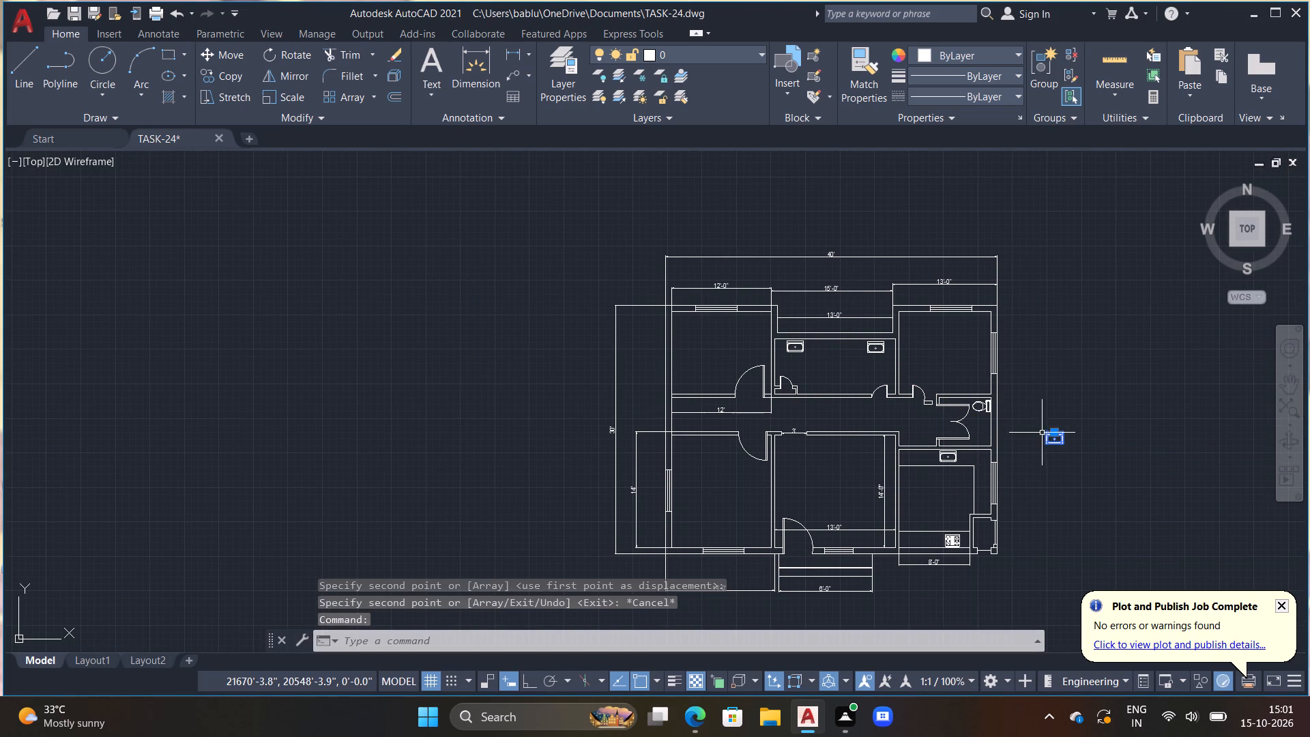
pyautogui.press('r')
pyautogui.write('O')
pyautogui.press('space')
pyautogui.click(1034, 427)
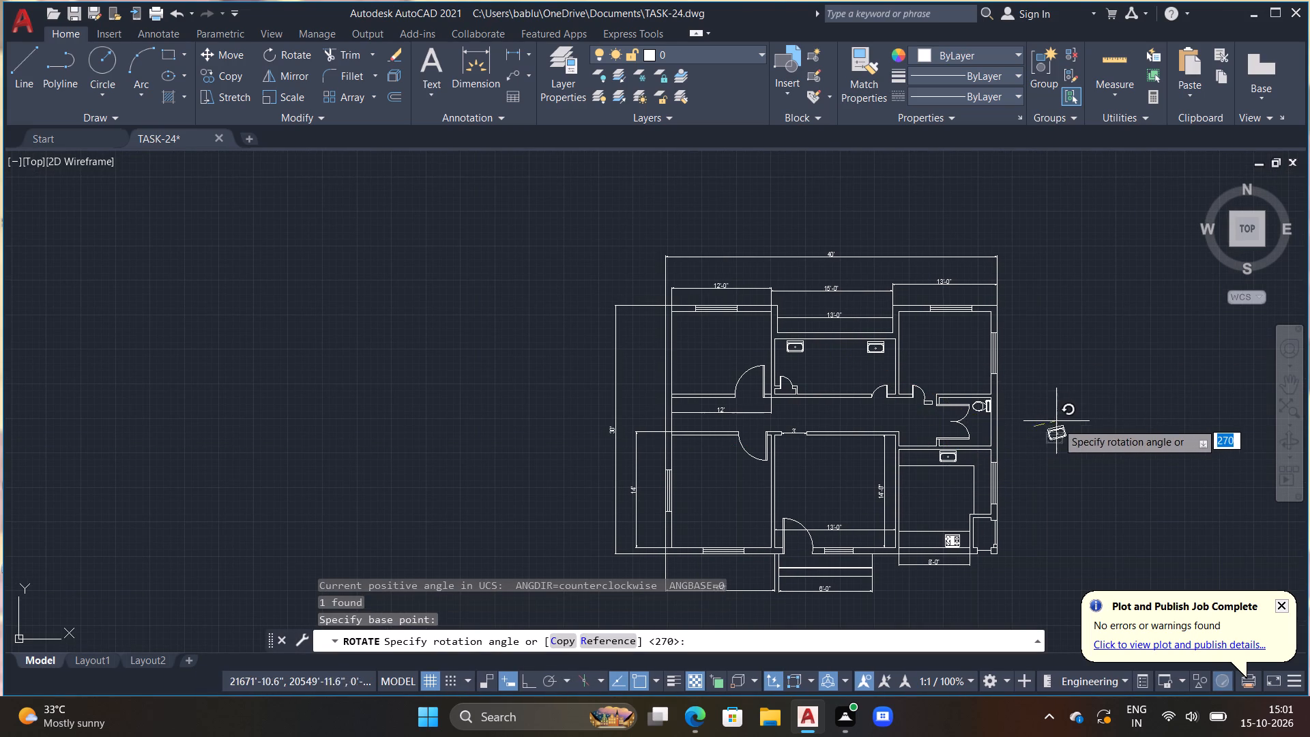
pyautogui.press('F8')
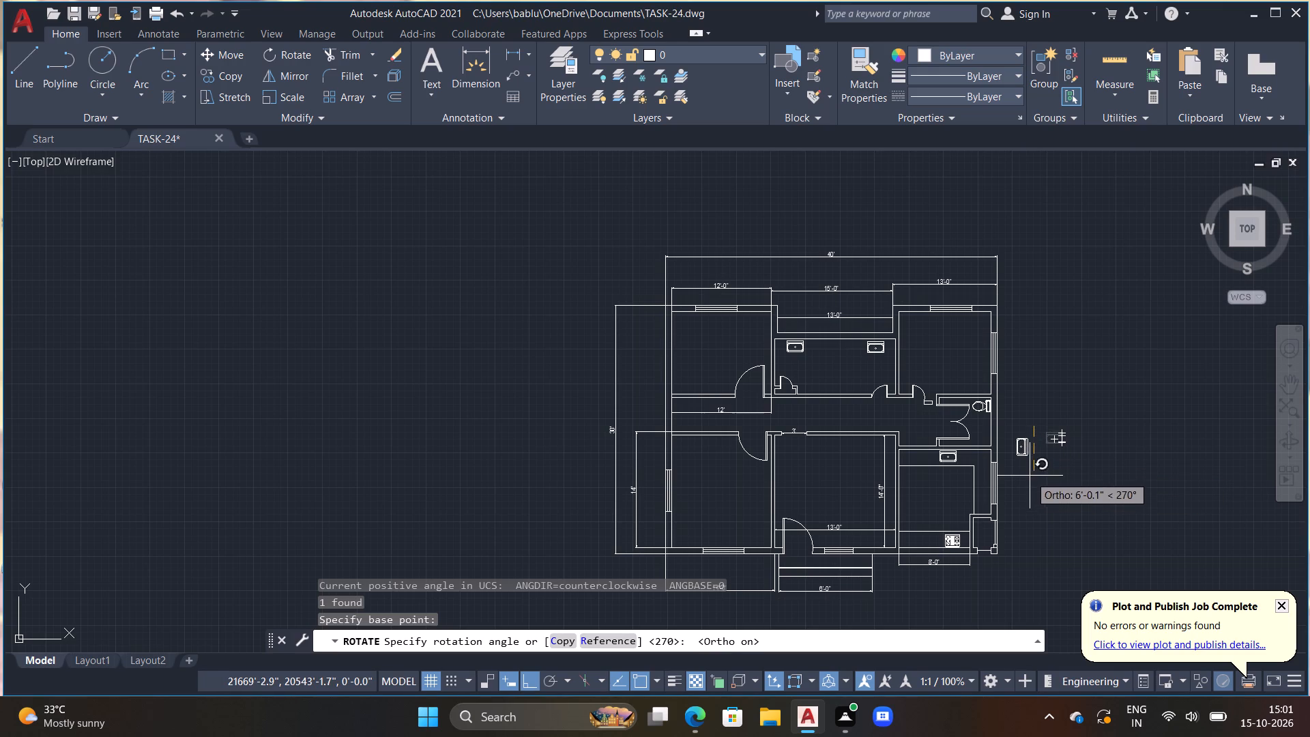
pyautogui.click(1030, 476)
# Move the rotated sink with Ortho off into the double-door room, below the toilet and beside the right wall.
pyautogui.click(1023, 457)
pyautogui.write('M')
pyautogui.press('space')
pyautogui.moveTo(1023, 457); pyautogui.dragTo(1017, 449)
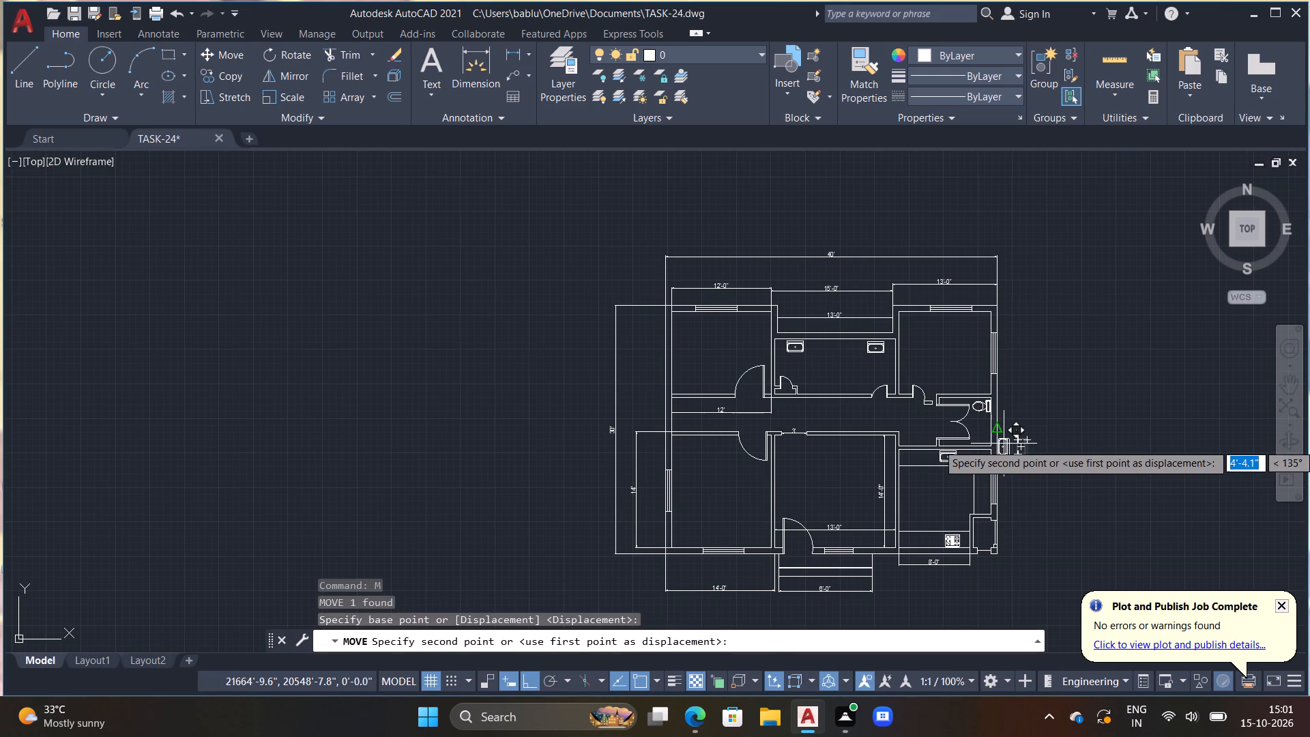
pyautogui.press('F8')
pyautogui.scroll(3, 1000, 444)
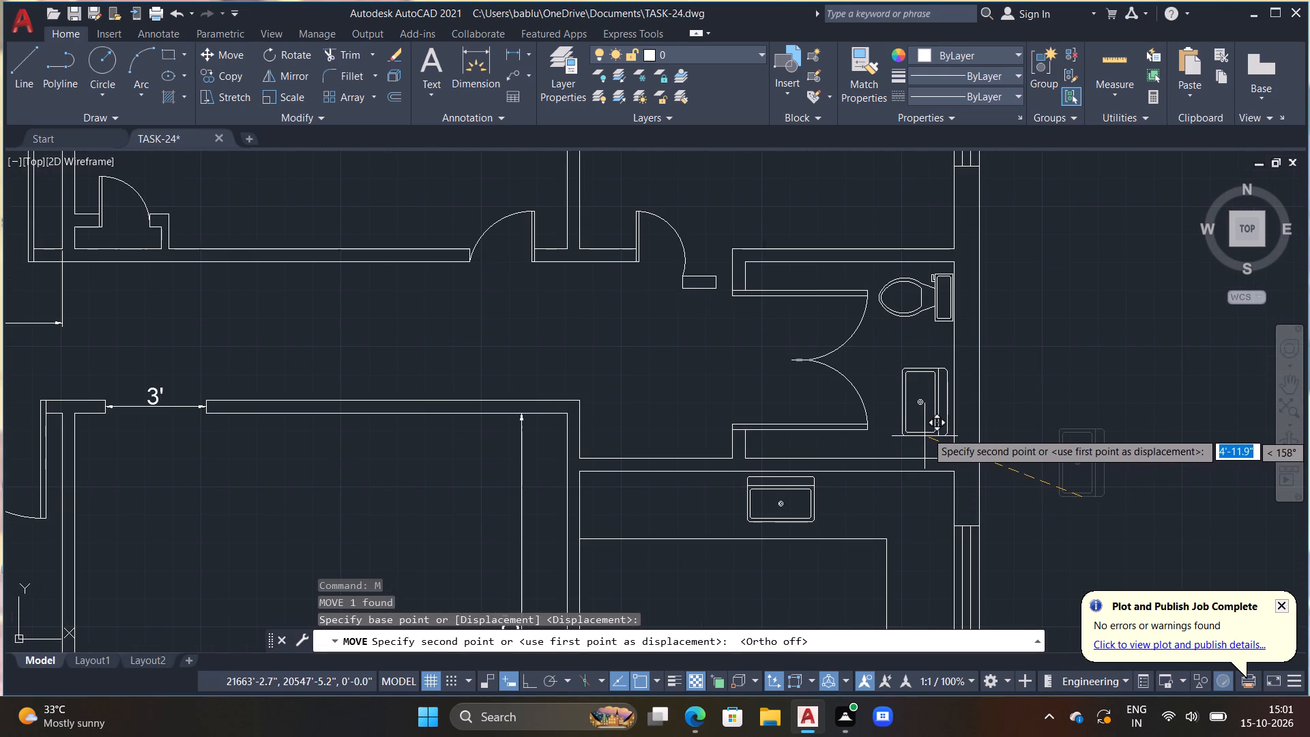
pyautogui.click(929, 429)
pyautogui.press('Escape')
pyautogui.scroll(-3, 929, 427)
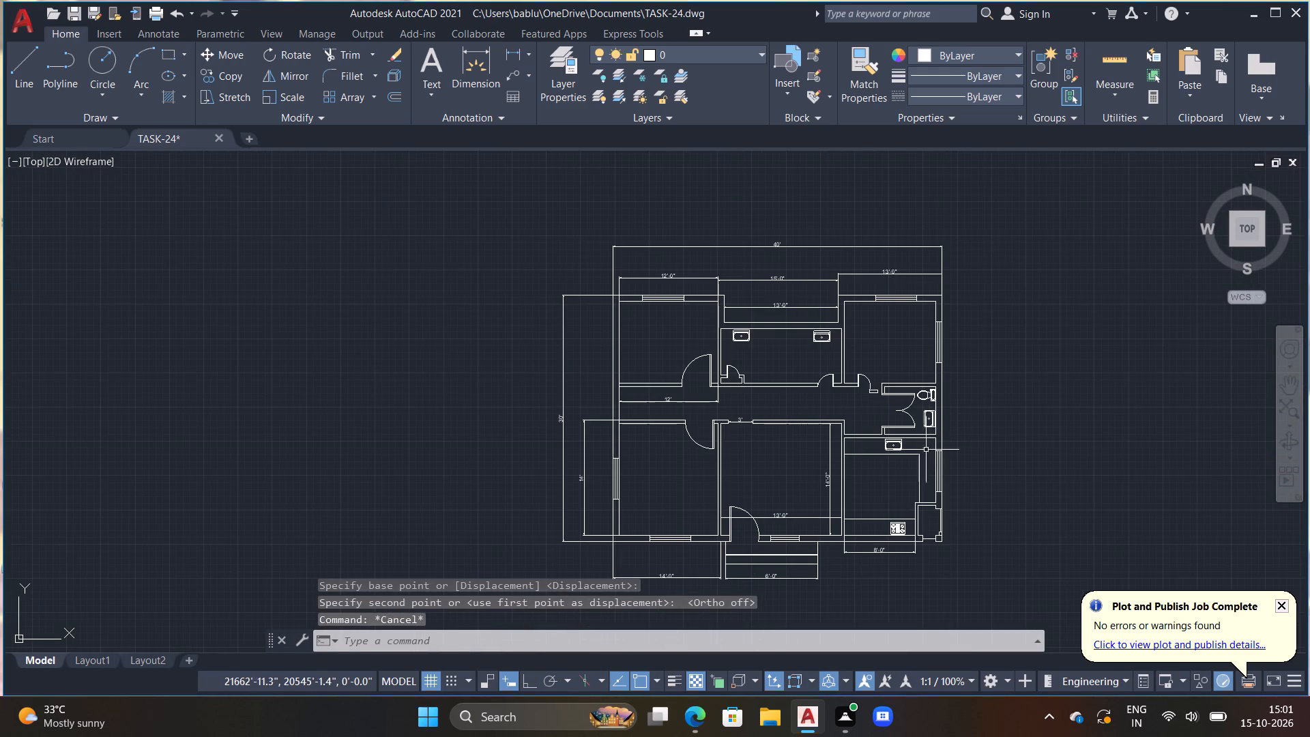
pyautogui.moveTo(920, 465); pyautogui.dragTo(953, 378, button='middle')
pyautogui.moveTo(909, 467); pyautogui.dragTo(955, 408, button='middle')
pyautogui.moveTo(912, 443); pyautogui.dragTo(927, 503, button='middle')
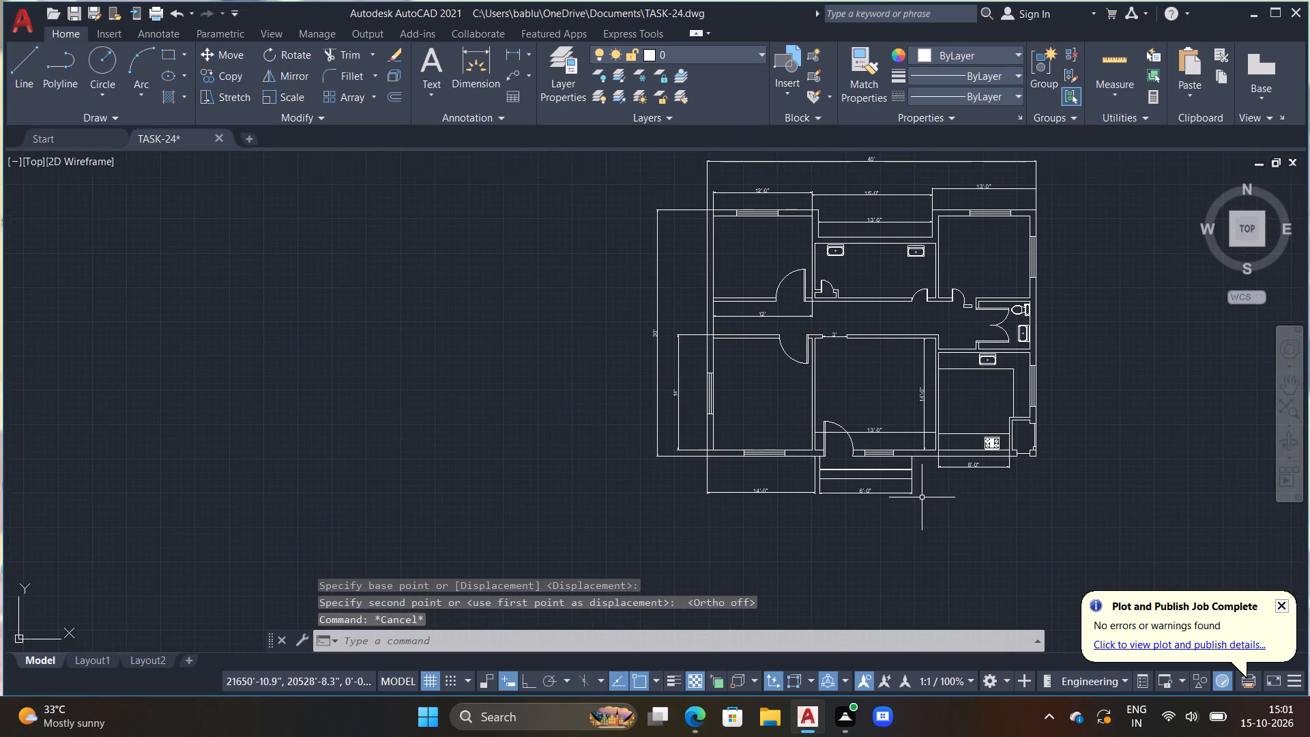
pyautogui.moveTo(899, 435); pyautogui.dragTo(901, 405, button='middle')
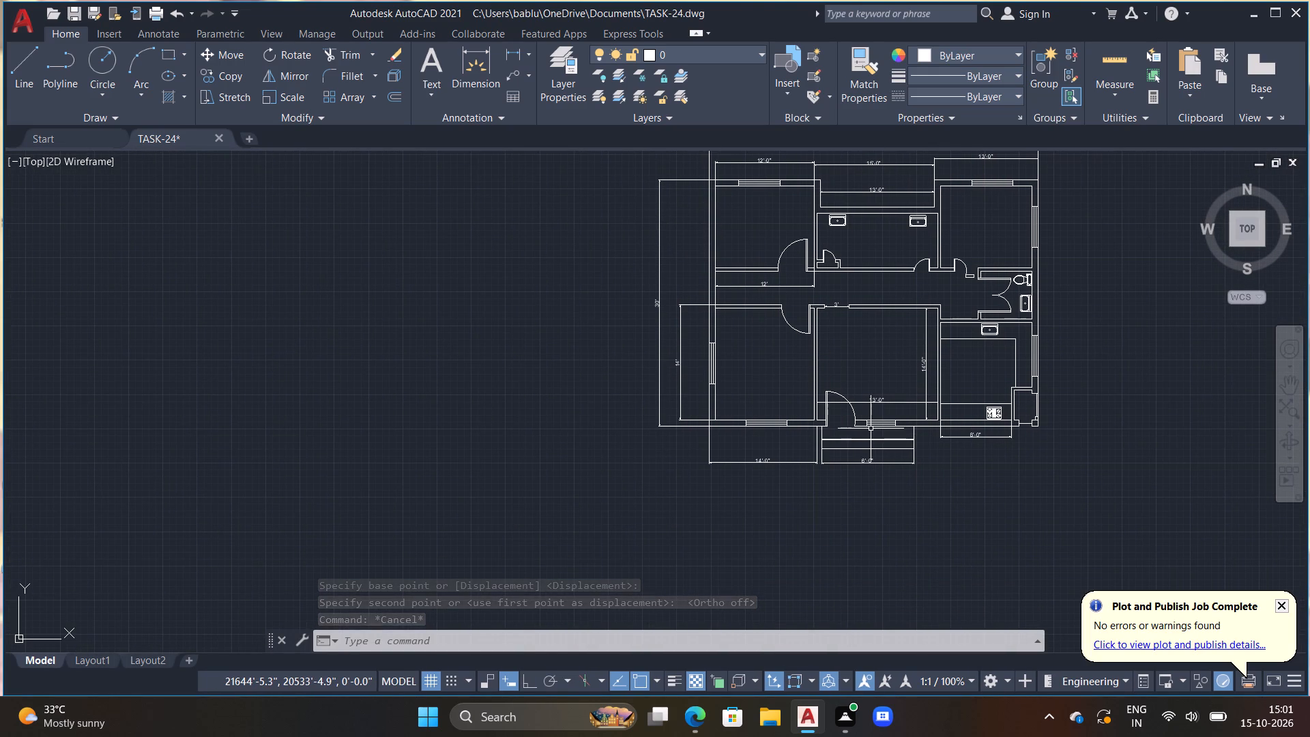
# Start a multiline text in the upper-left room with the first line BEDROOM-1, indented by three spaces.
pyautogui.scroll(-1, 867, 425)
pyautogui.scroll(2, 776, 260)
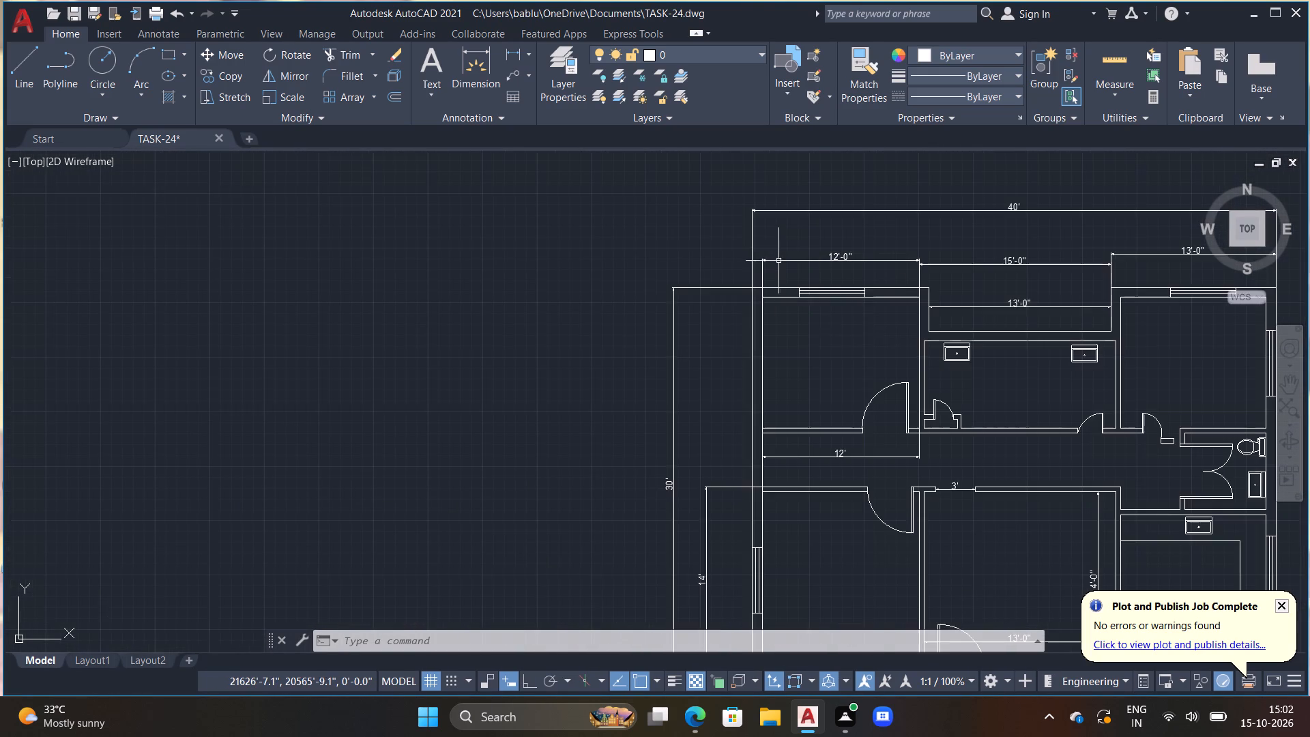
pyautogui.moveTo(834, 307); pyautogui.dragTo(728, 293, button='middle')
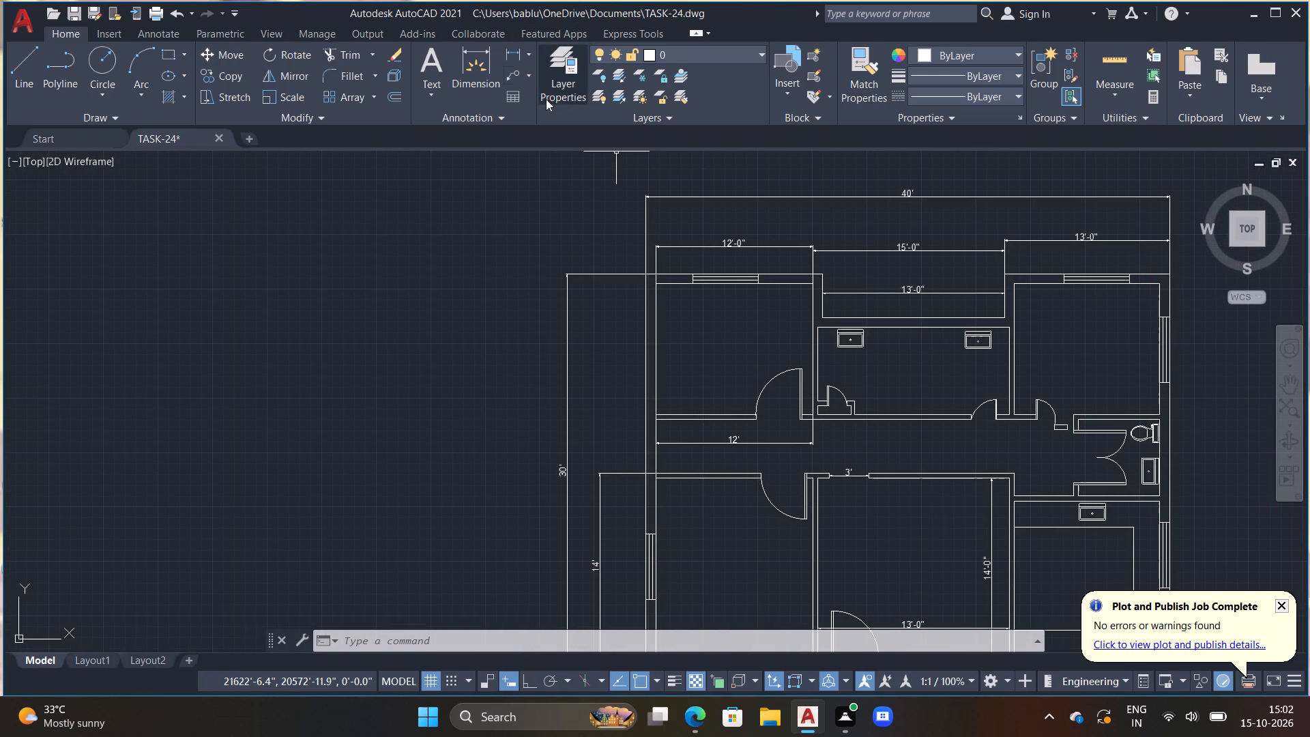
pyautogui.doubleClick(431, 56)
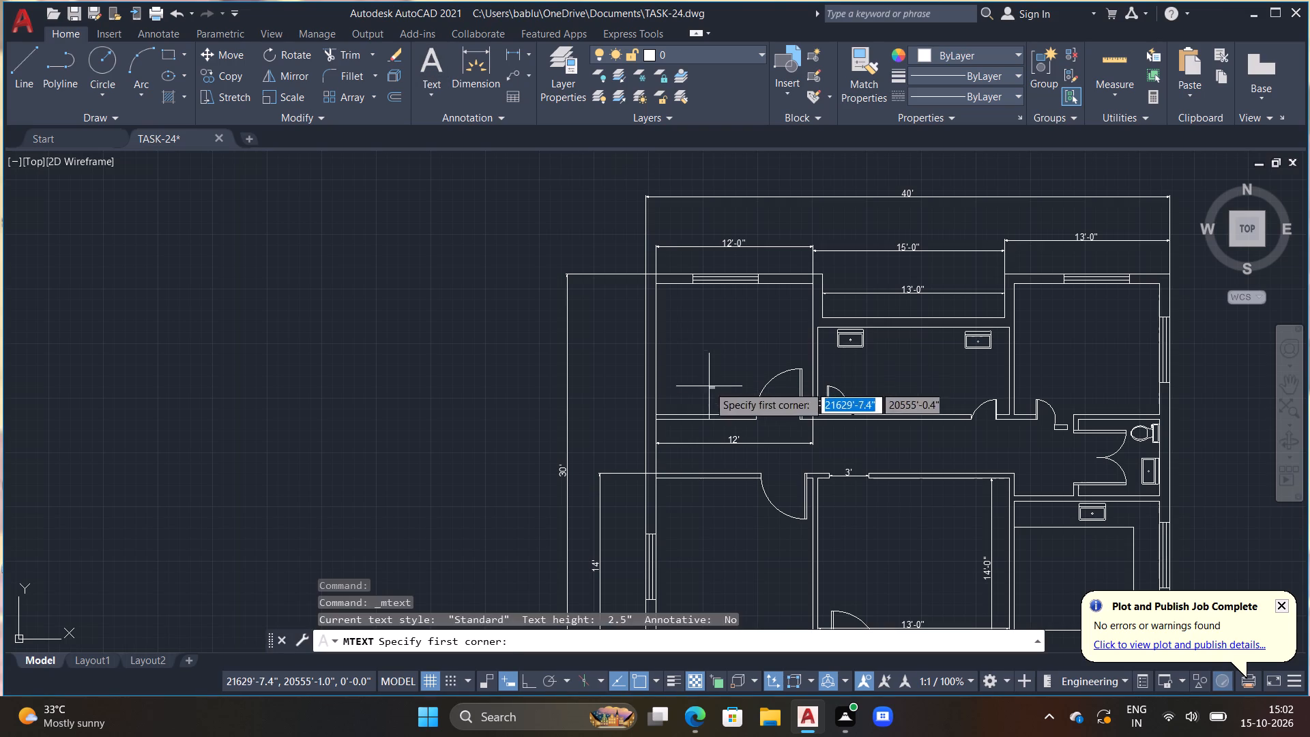
pyautogui.moveTo(684, 314); pyautogui.dragTo(710, 328)
pyautogui.moveTo(772, 371); pyautogui.dragTo(779, 385)
pyautogui.scroll(1, 718, 301)
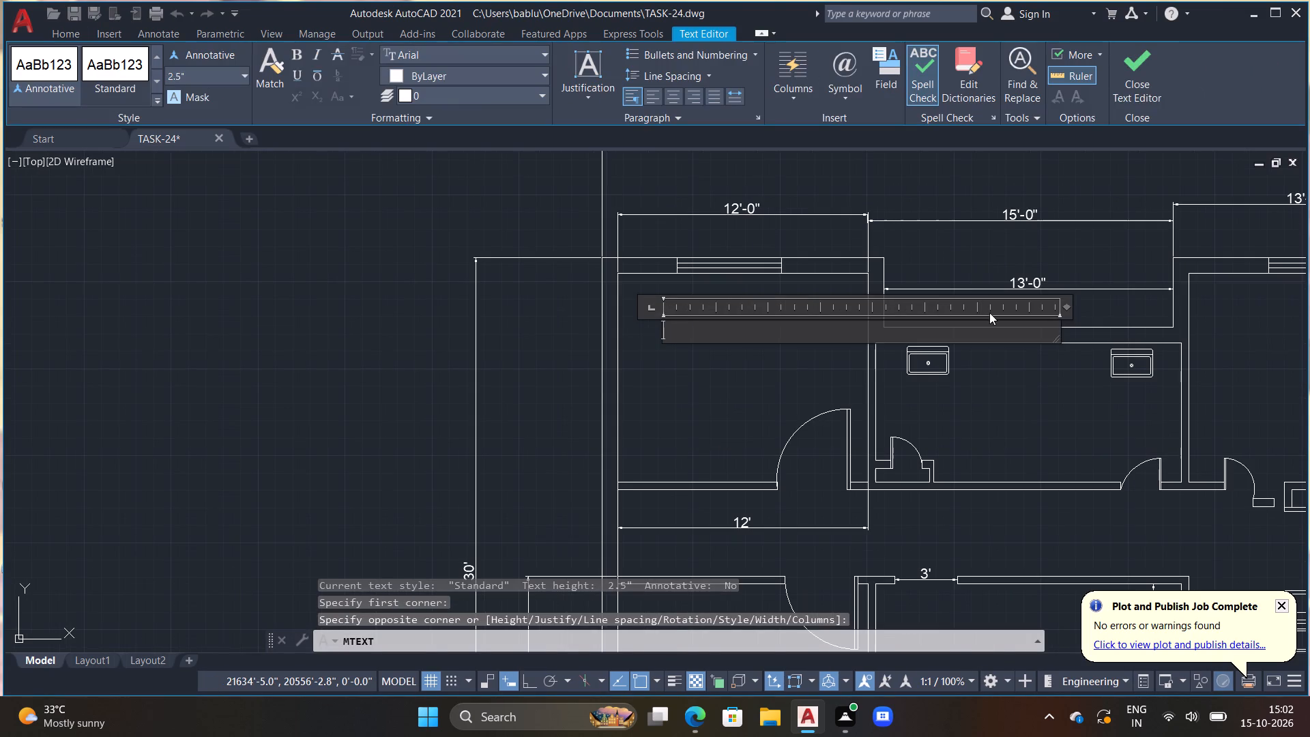
pyautogui.moveTo(1060, 343); pyautogui.dragTo(980, 424)
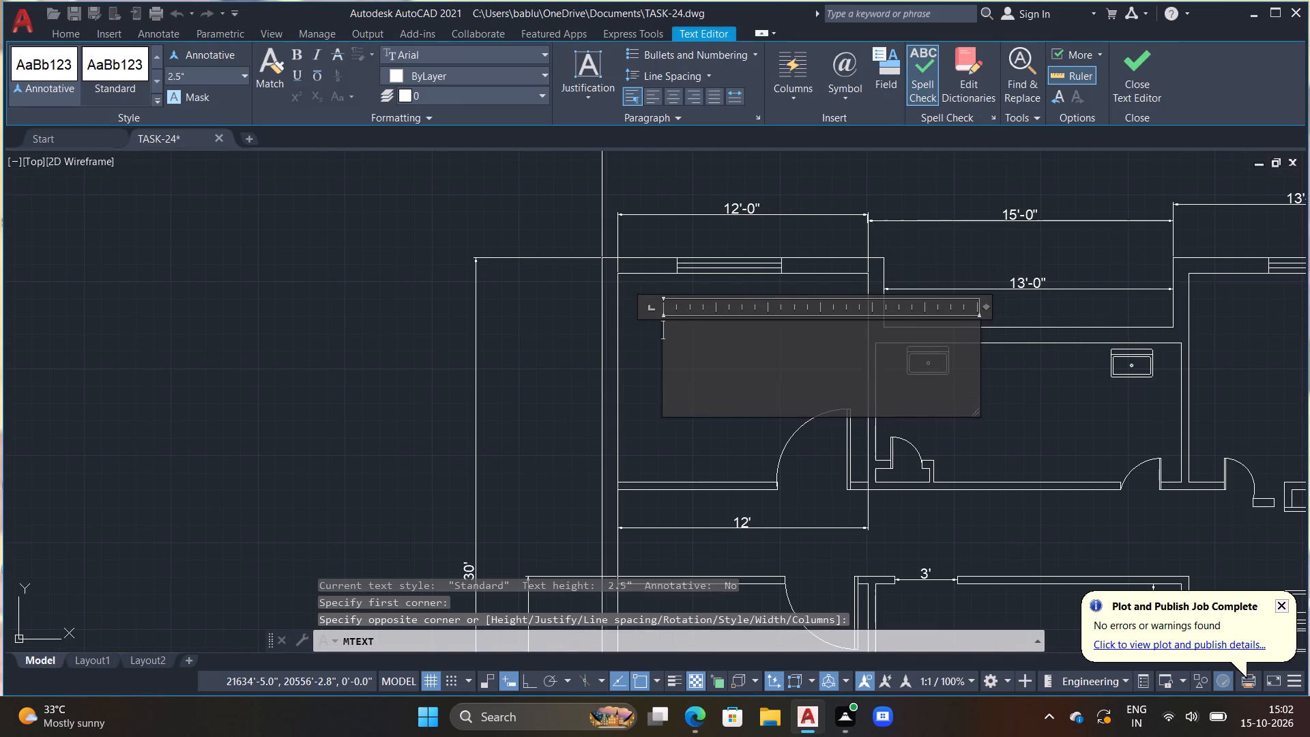
pyautogui.press('space')
pyautogui.press('space')
pyautogui.press('space')
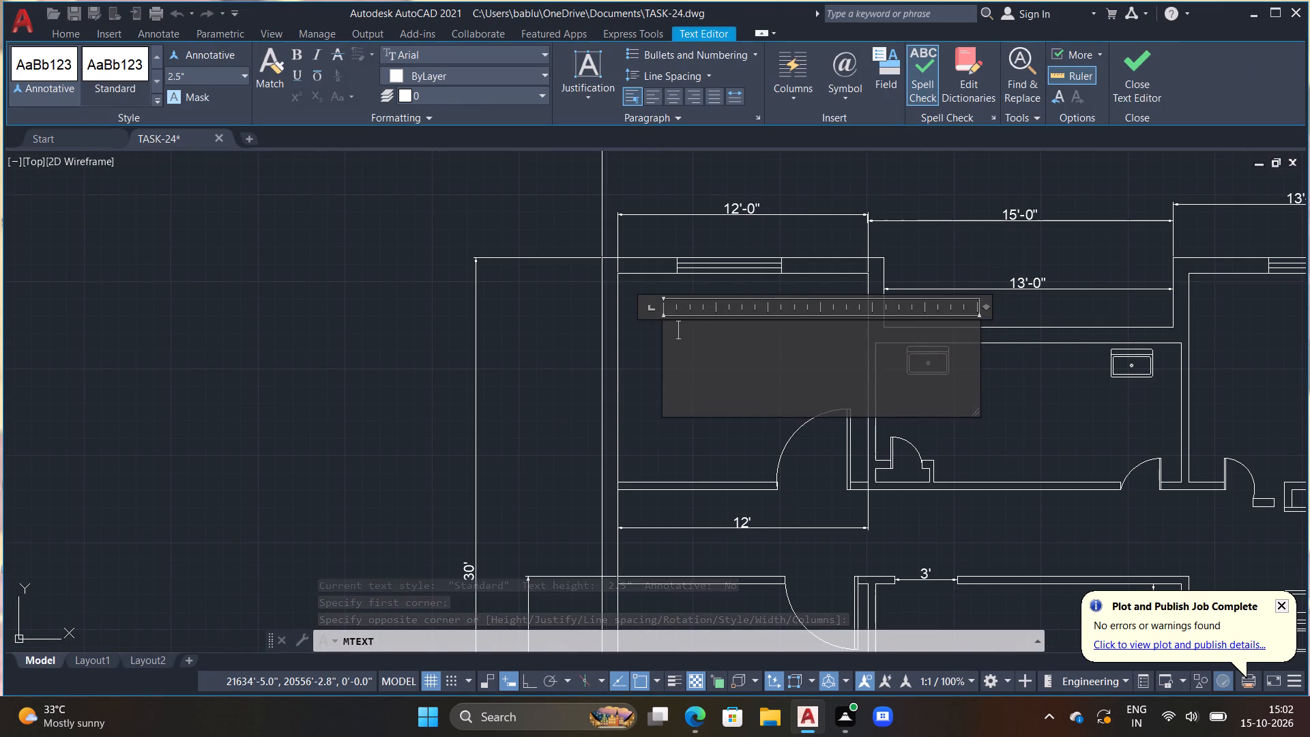
pyautogui.write('BEDROOM')
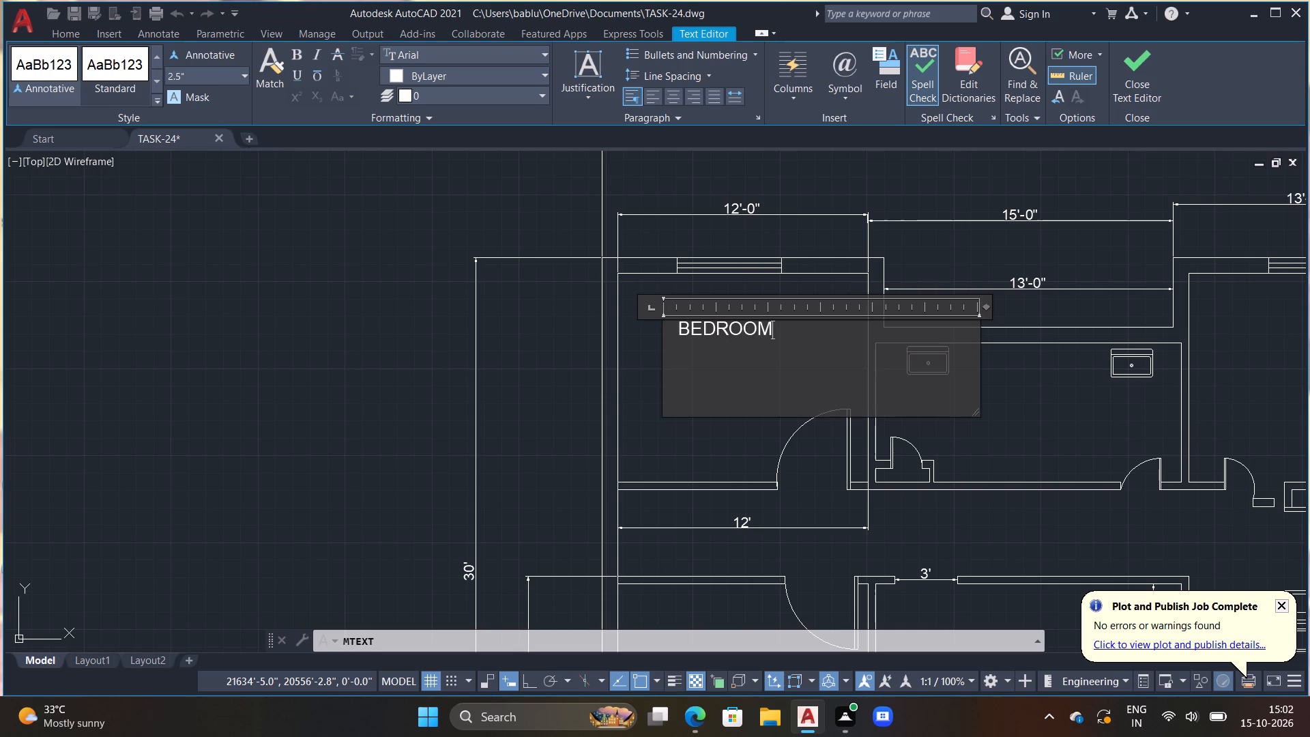
pyautogui.write('-1')
# Add the second line 12'0"X10'0" beneath BEDROOM-1, trim its leading spaces to centre it, and finish the text.
pyautogui.press('Return')
pyautogui.press('space')
pyautogui.press('space')
pyautogui.press('space')
pyautogui.press('space')
pyautogui.press('space')
pyautogui.write("12'")
pyautogui.press('0')
pyautogui.hotkey('shift', '"')
pyautogui.press('x')
pyautogui.write('10\'0"')
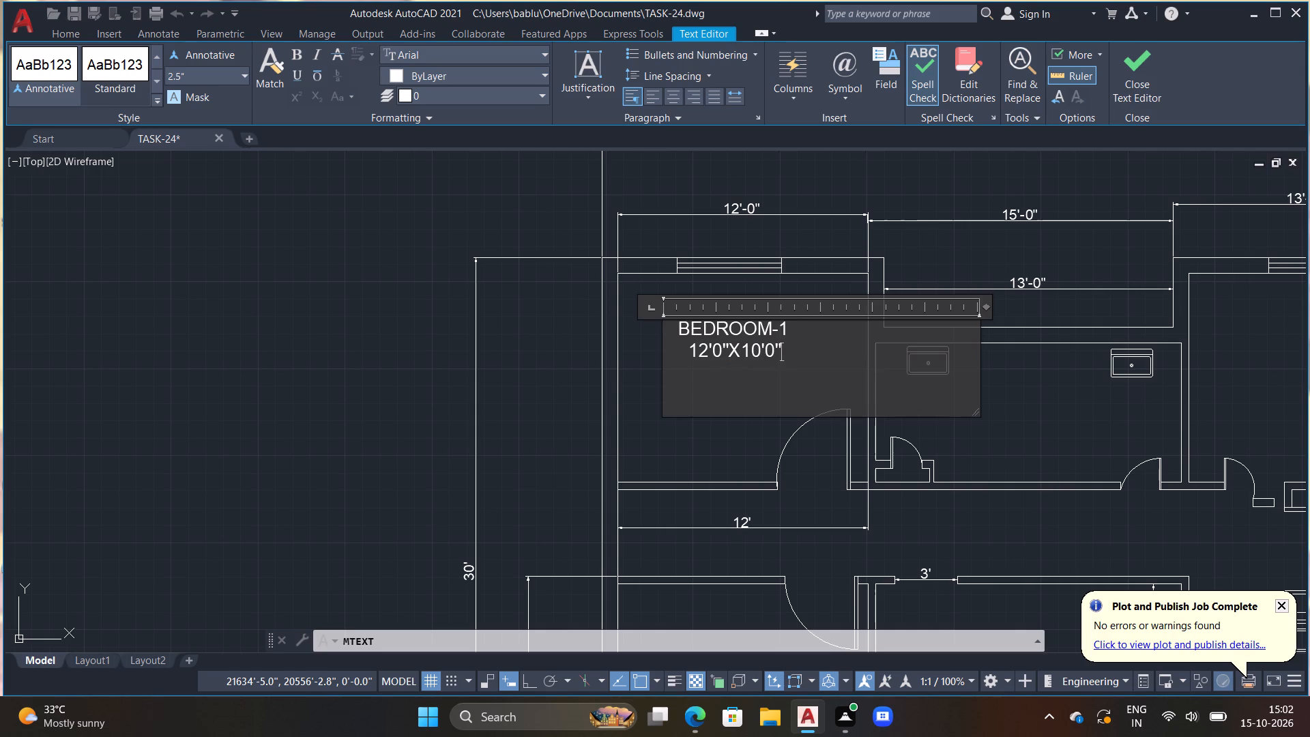
pyautogui.click(695, 358)
pyautogui.click(686, 360)
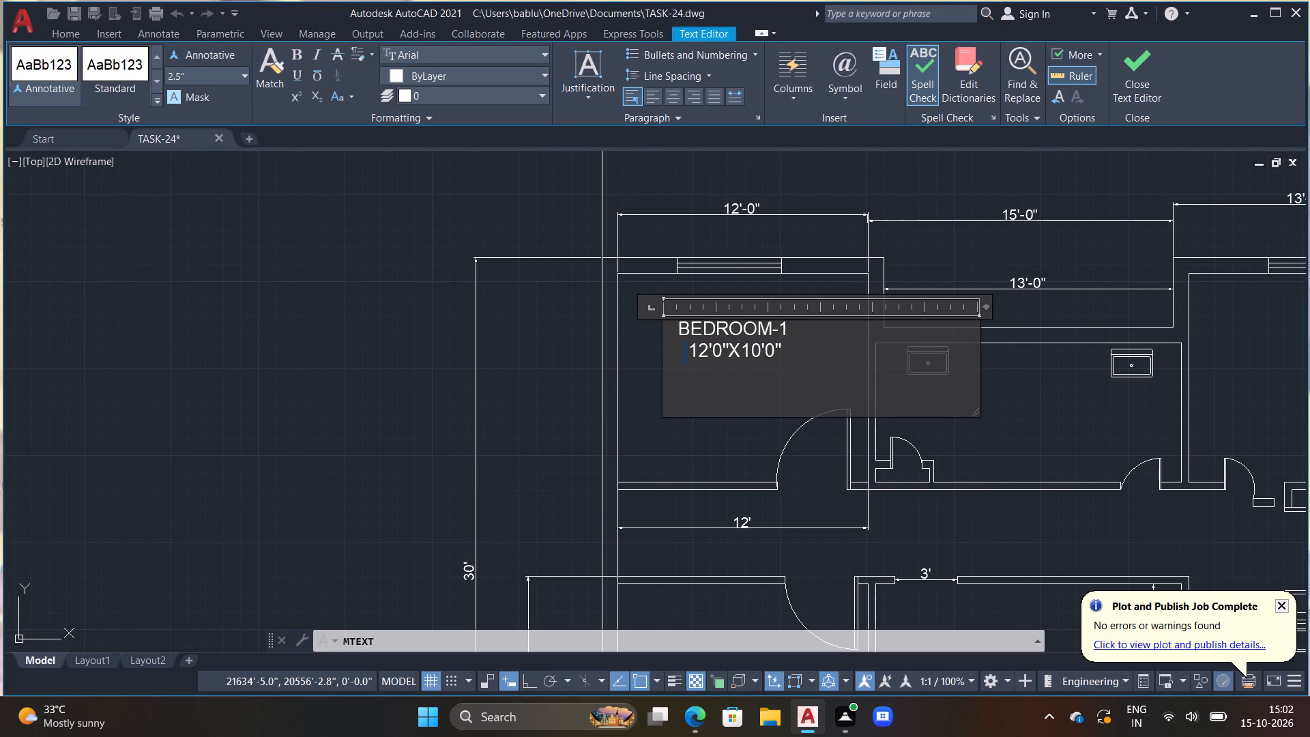
pyautogui.click(692, 358)
pyautogui.click(692, 358)
pyautogui.press('BackSpace')
pyautogui.press('BackSpace')
pyautogui.click(650, 416)
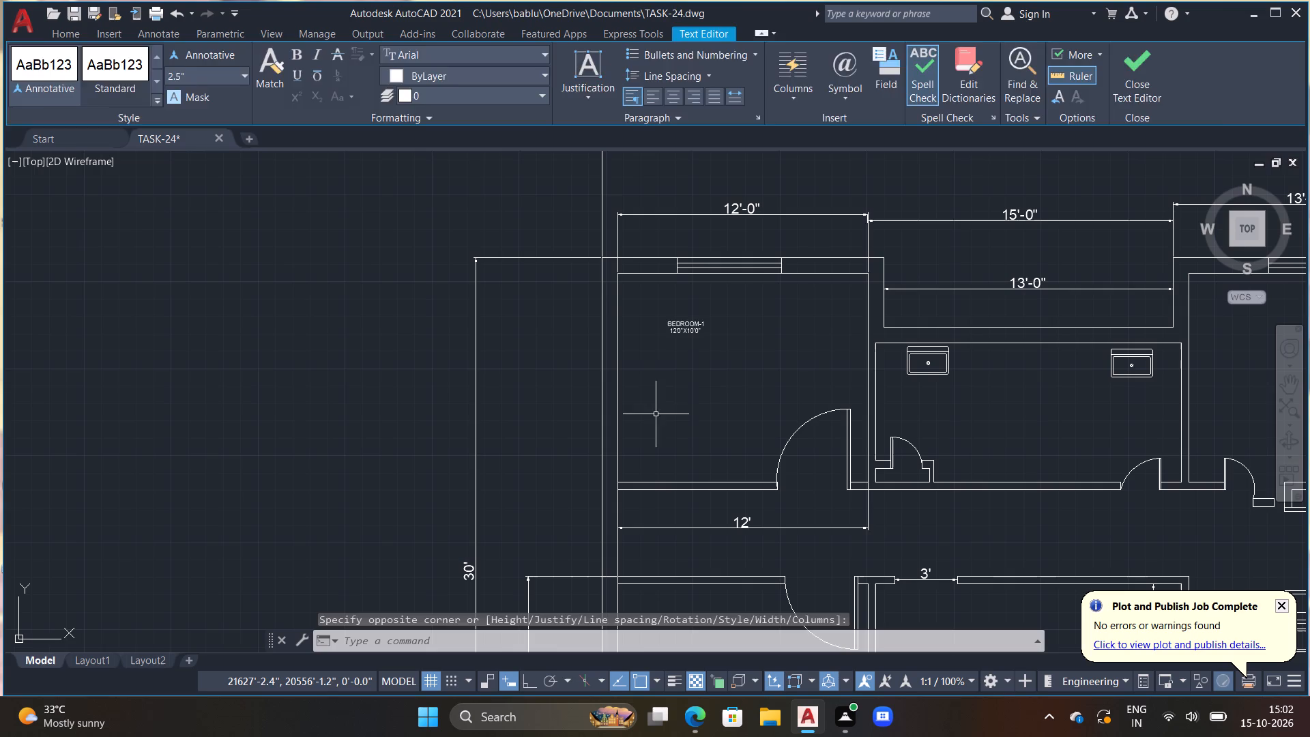
# Set the BEDROOM-1 label's text height to 6".
pyautogui.click(684, 327)
pyautogui.rightClick(684, 327)
pyautogui.click(783, 666)
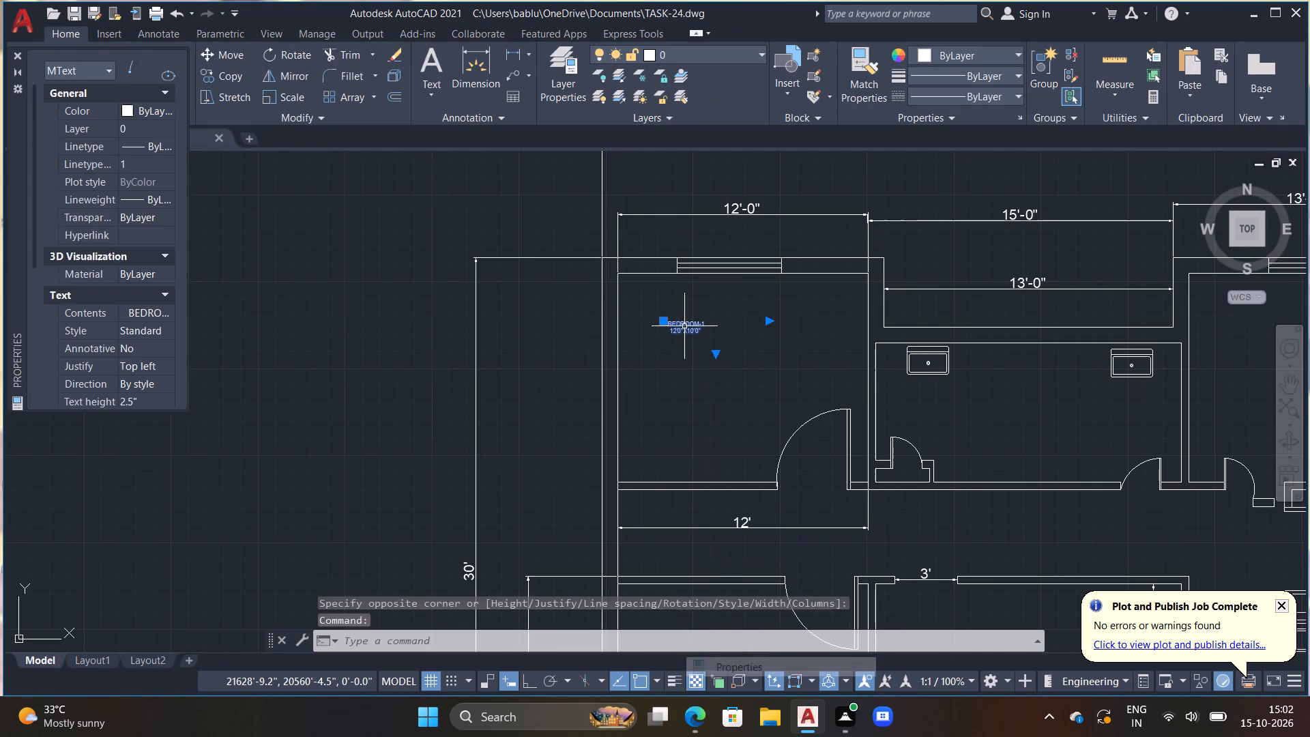
pyautogui.click(151, 392)
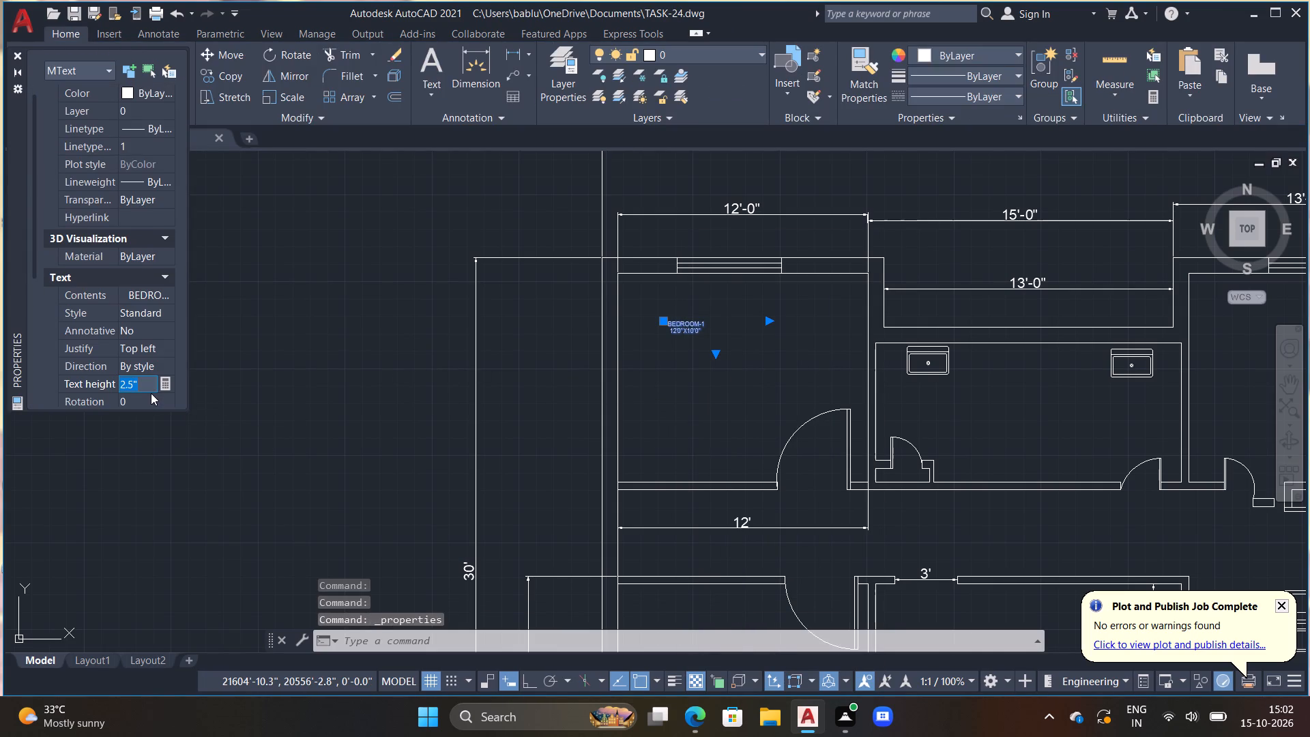
pyautogui.write('6"')
pyautogui.press('Return')
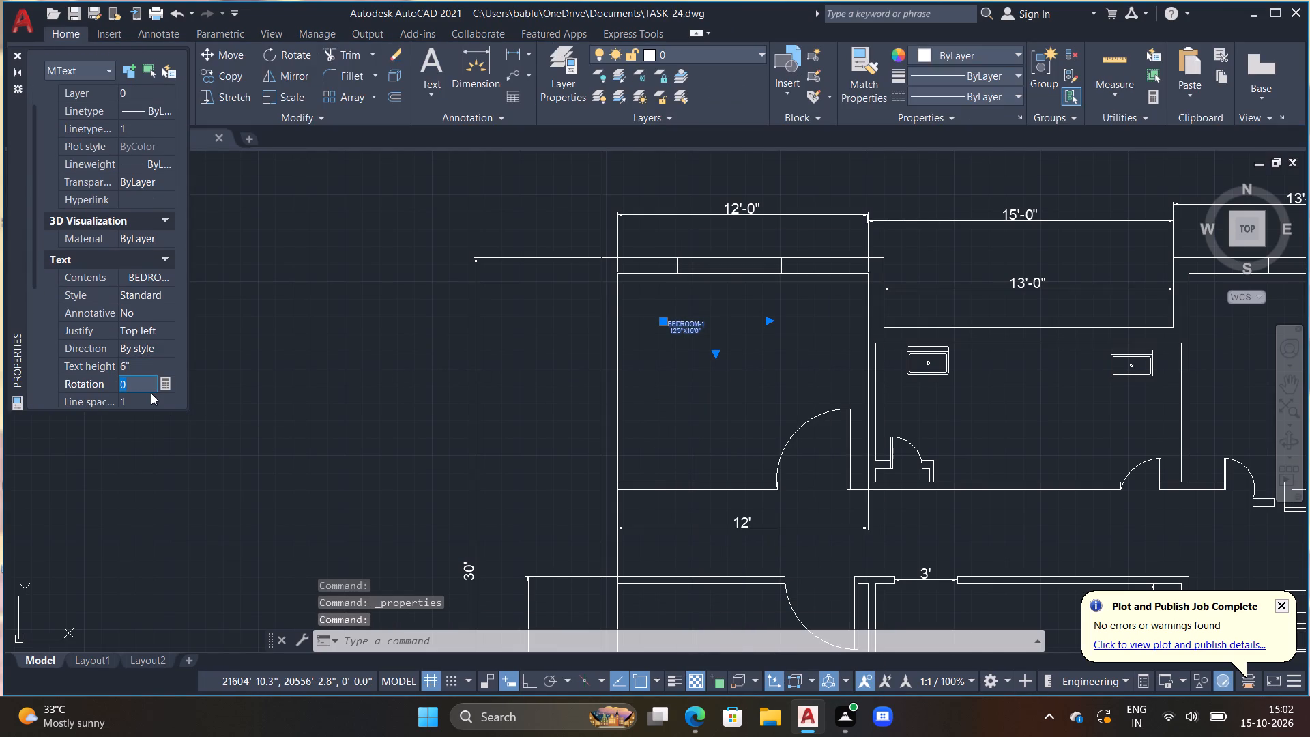
pyautogui.click(10, 55)
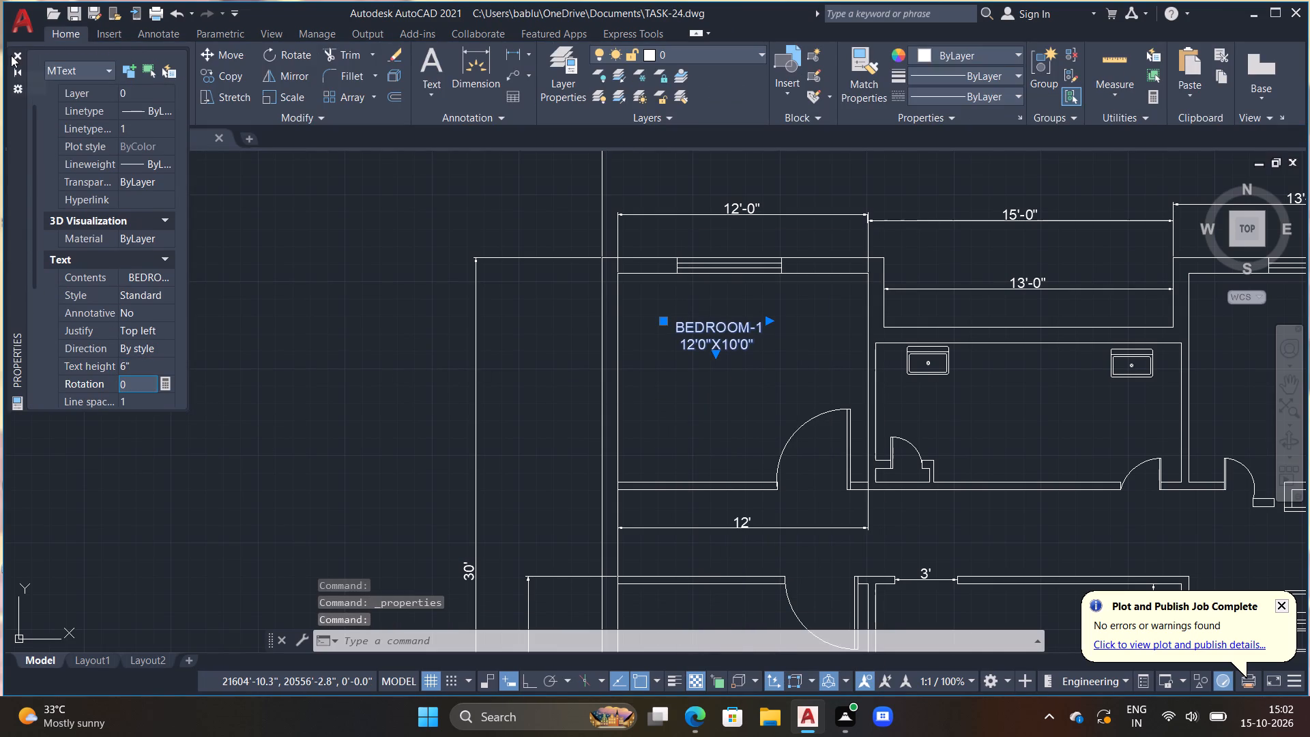
pyautogui.click(18, 55)
pyautogui.press('Escape')
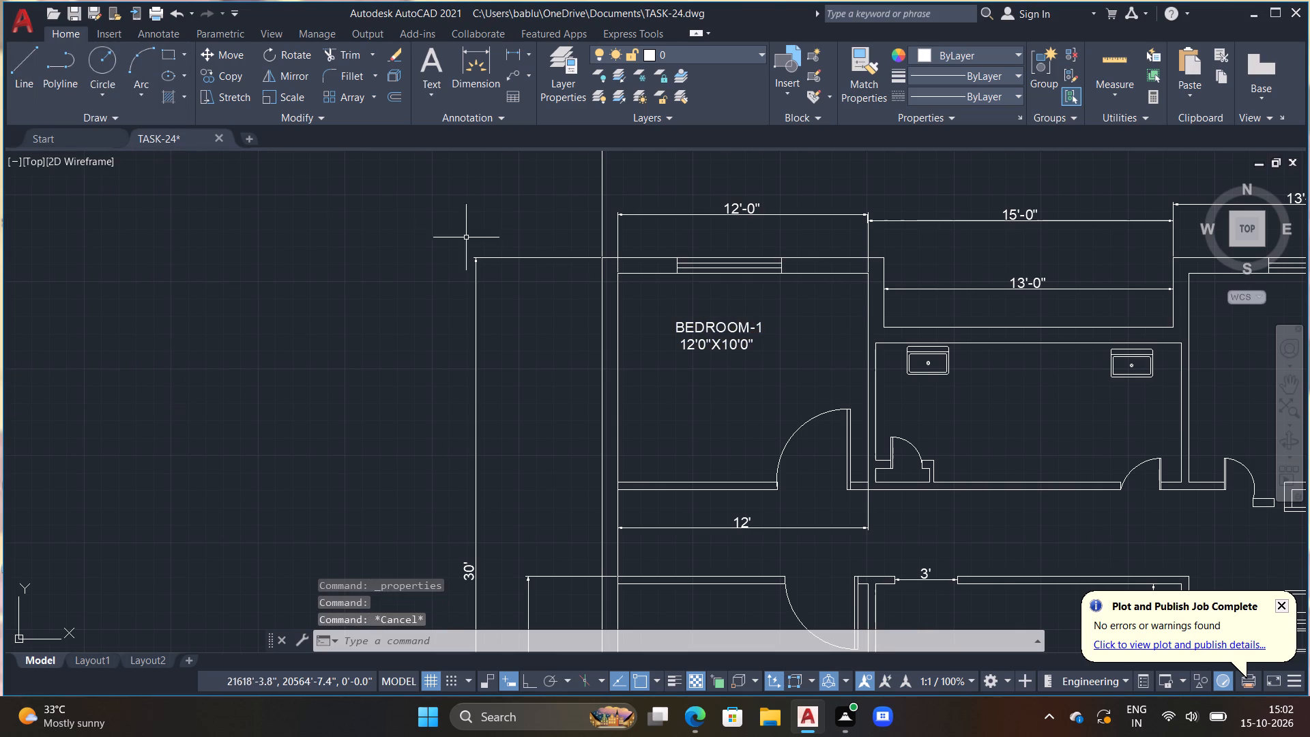
# Copy the BEDROOM-1 label into the upper-middle room, the upper-right room and the space in front of the double doors.
pyautogui.click(738, 330)
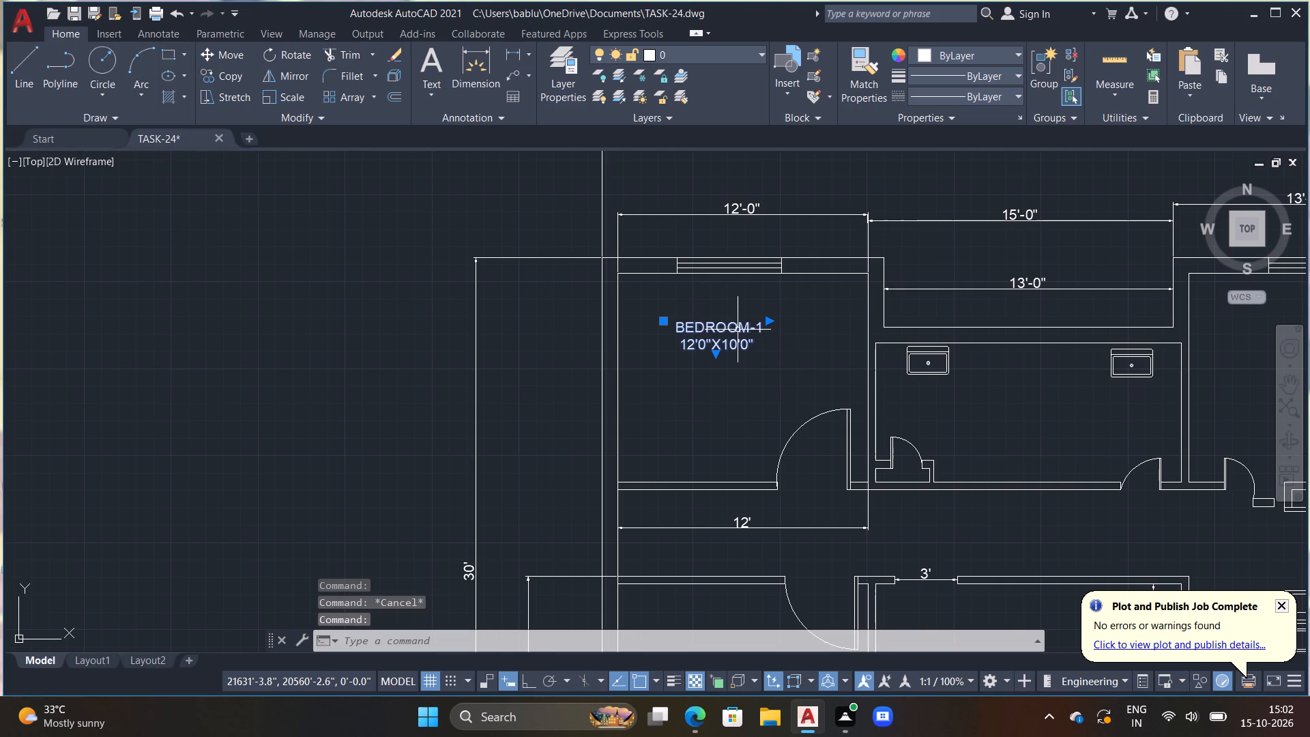
pyautogui.write('CO M M')
pyautogui.moveTo(737, 328); pyautogui.dragTo(742, 334)
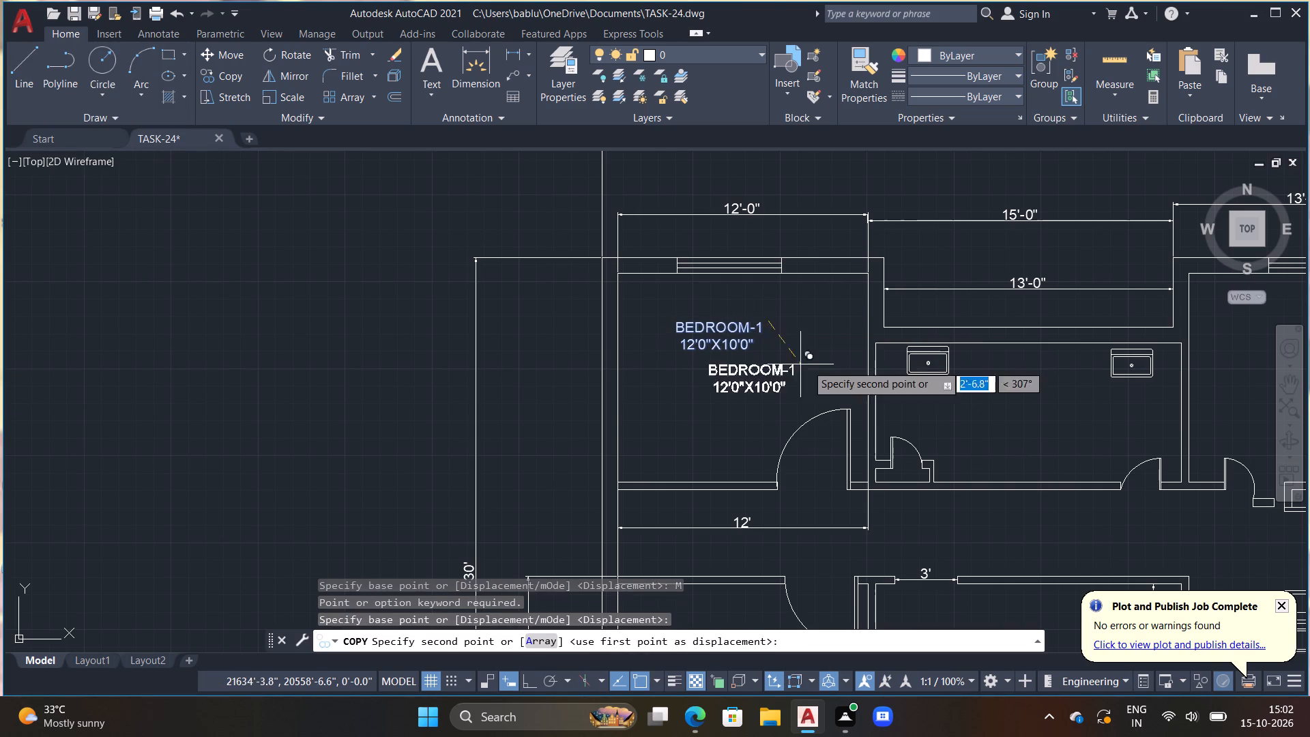
pyautogui.click(1079, 411)
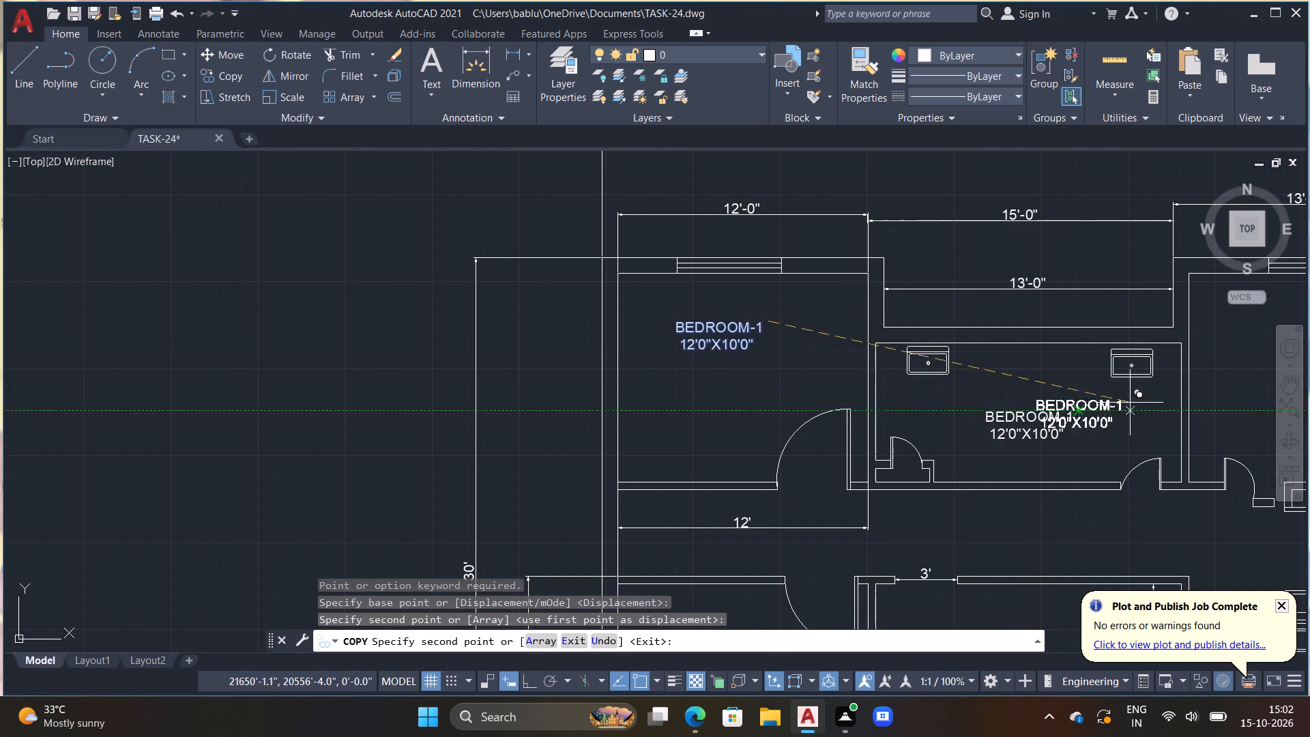
pyautogui.moveTo(1133, 404); pyautogui.dragTo(919, 388, button='middle')
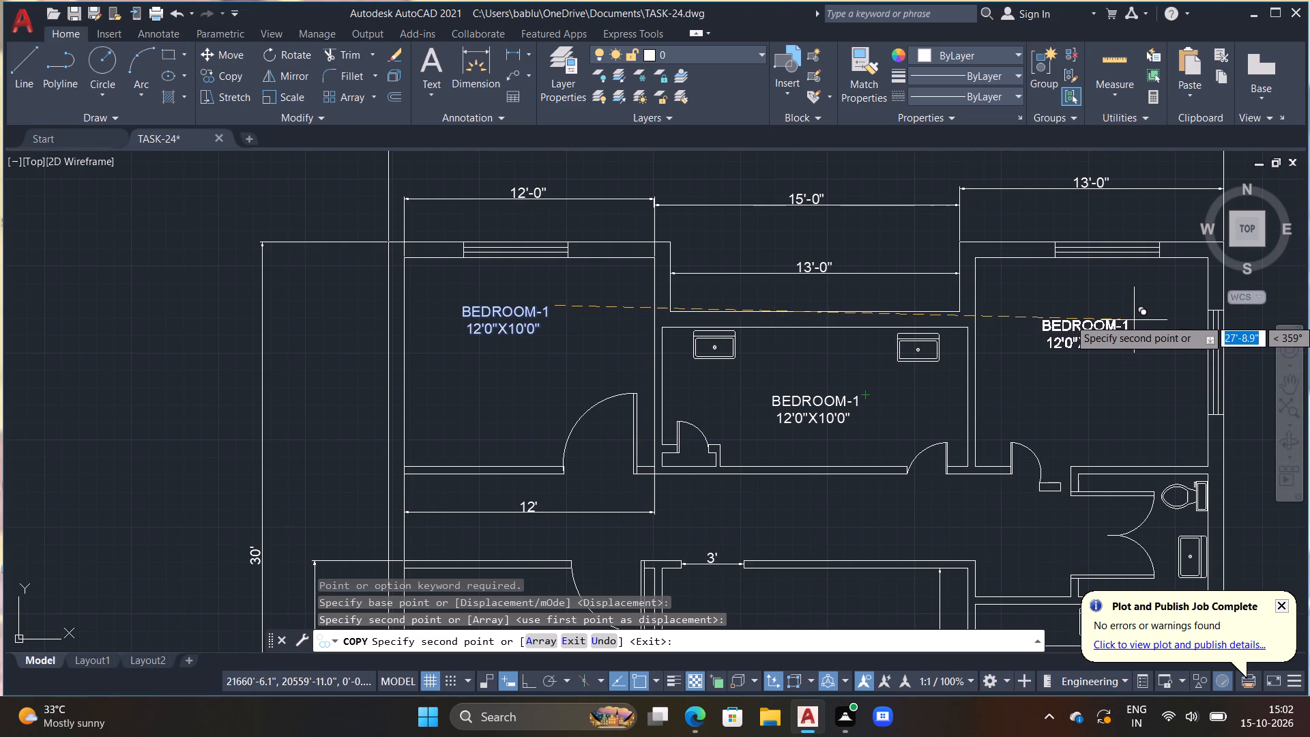
pyautogui.click(1141, 304)
pyautogui.moveTo(968, 523); pyautogui.dragTo(980, 385, button='middle')
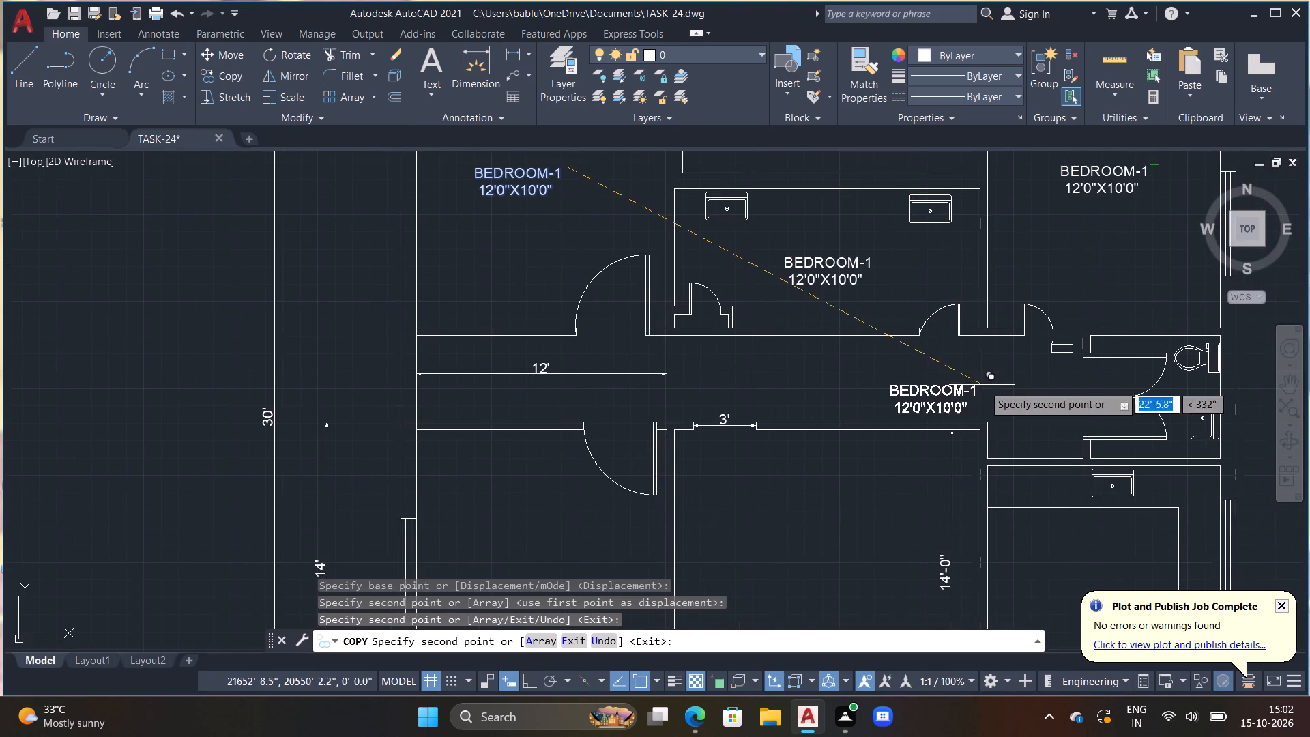
pyautogui.click(1099, 384)
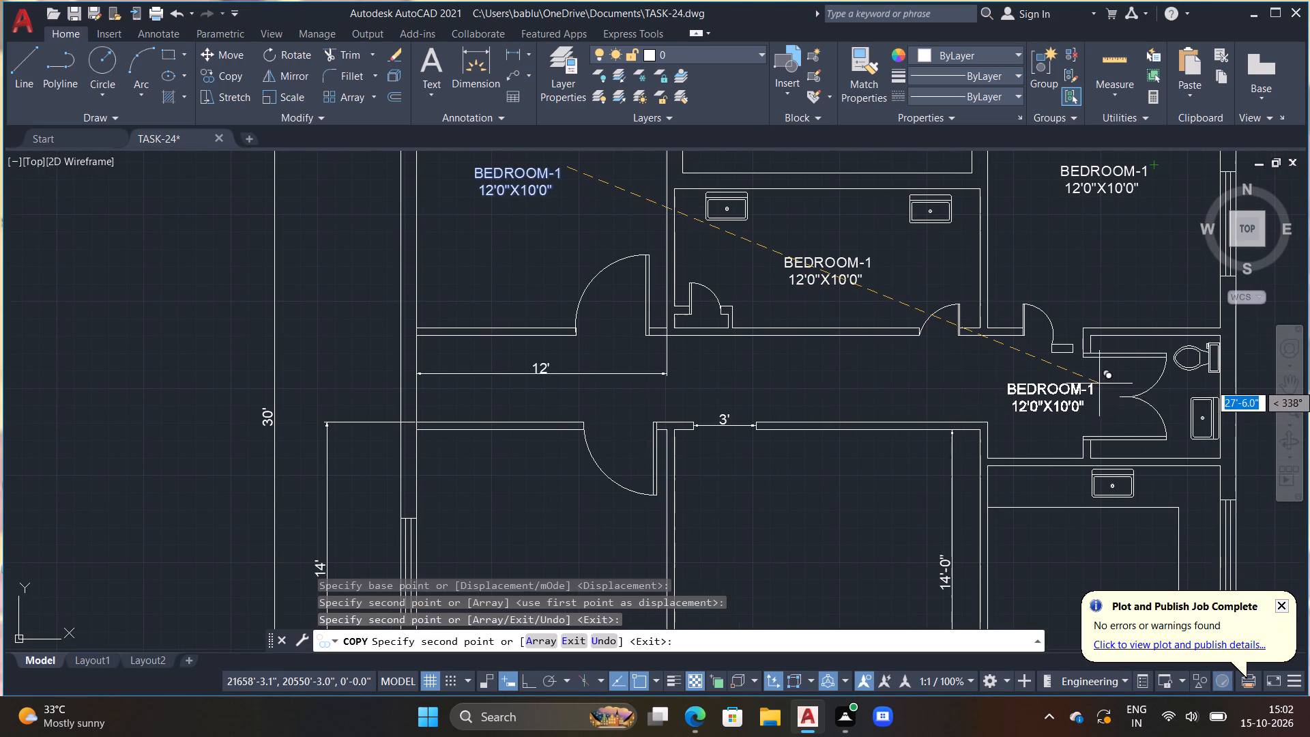
# Place further copies of the label in the kitchen, the lower-middle room, the lower-left room and the central corridor.
pyautogui.moveTo(1111, 558); pyautogui.dragTo(1094, 450, button='middle')
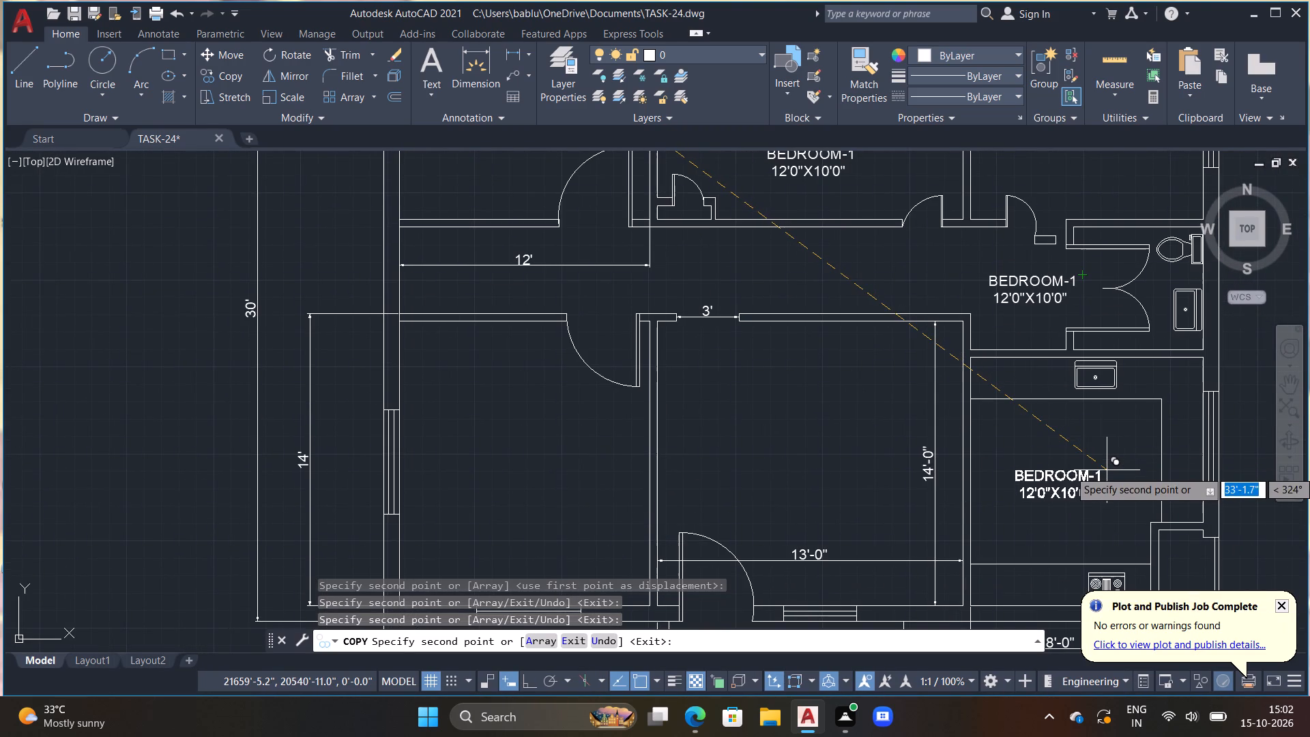
pyautogui.click(1107, 470)
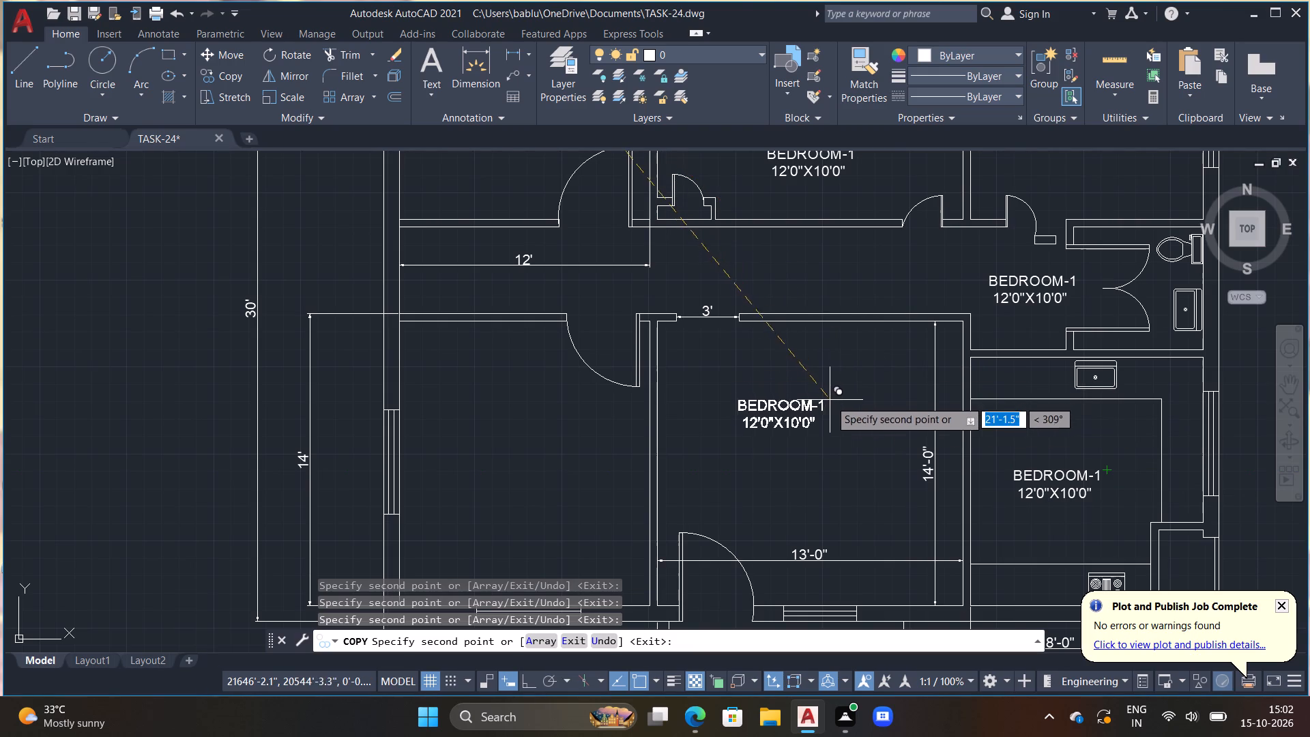
pyautogui.click(845, 434)
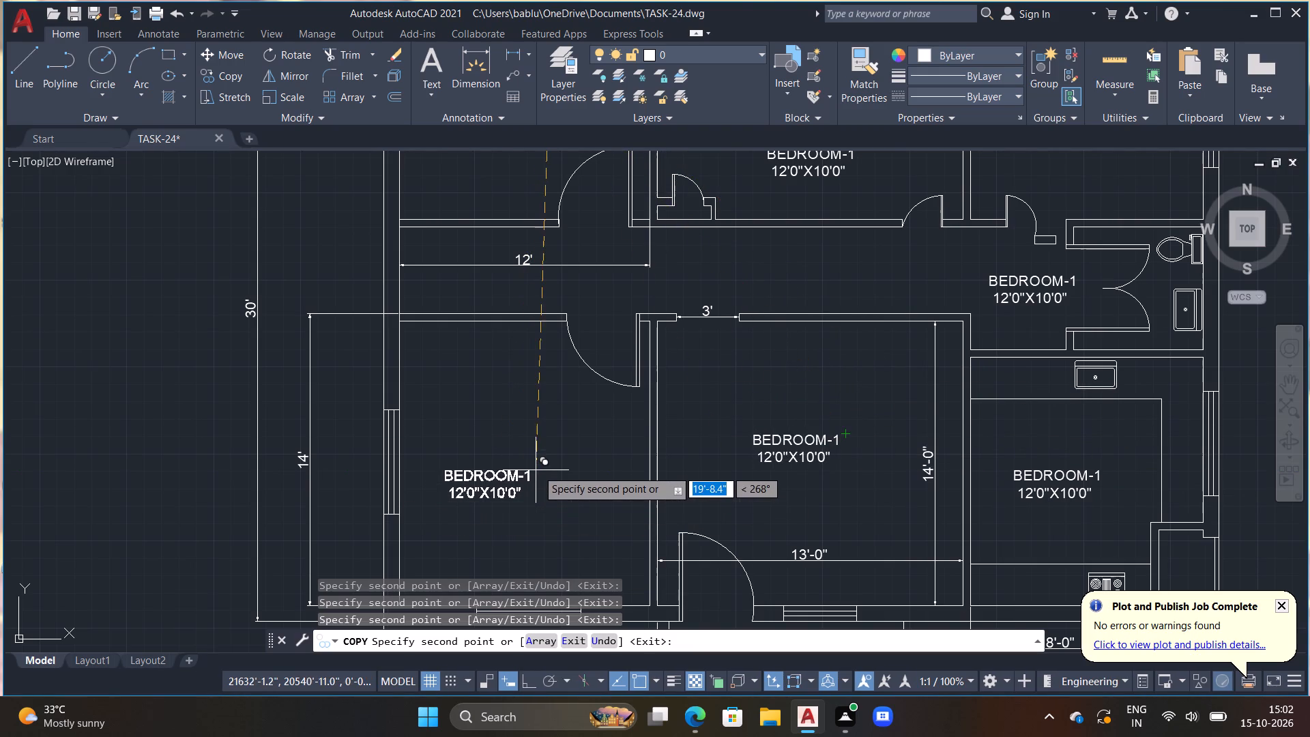
pyautogui.click(549, 472)
pyautogui.moveTo(577, 366); pyautogui.dragTo(596, 444, button='middle')
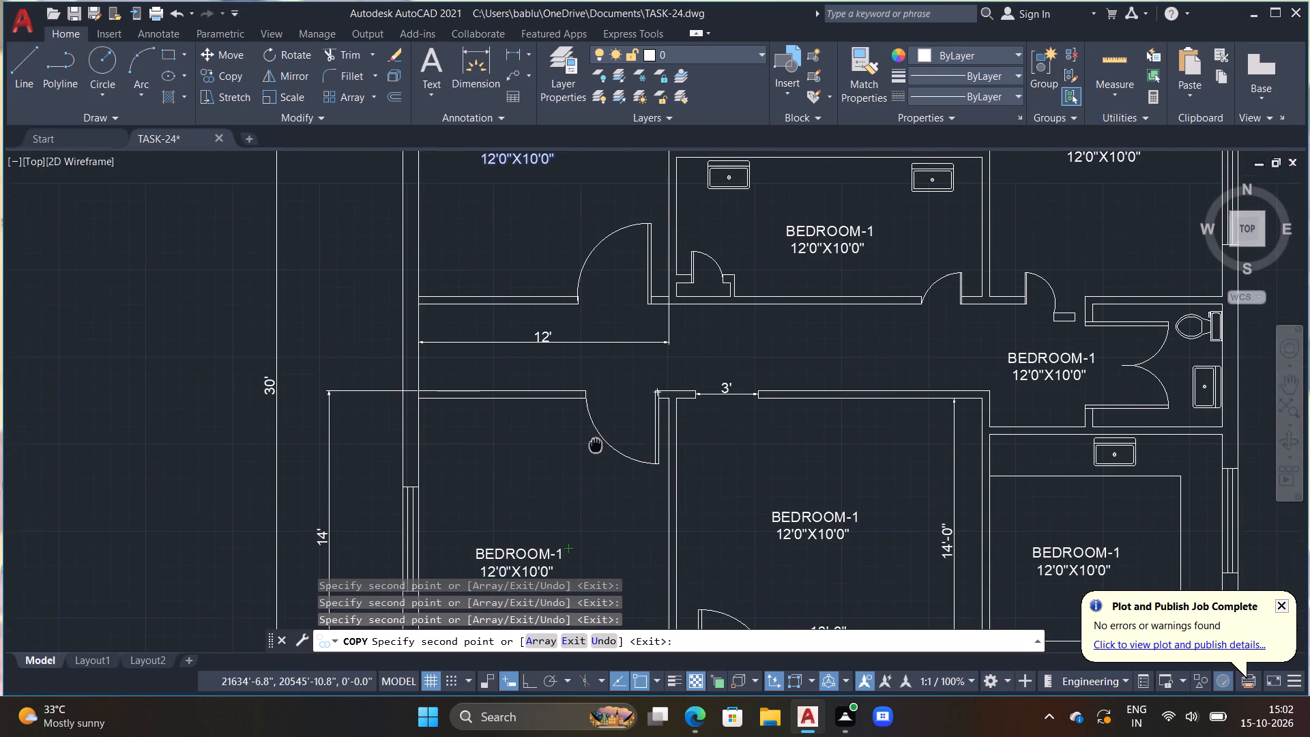
pyautogui.moveTo(596, 444); pyautogui.dragTo(596, 444, button='middle')
pyautogui.click(871, 338)
# Place another copy of the label over the entrance steps, just below the front wall window.
pyautogui.scroll(-1, 849, 316)
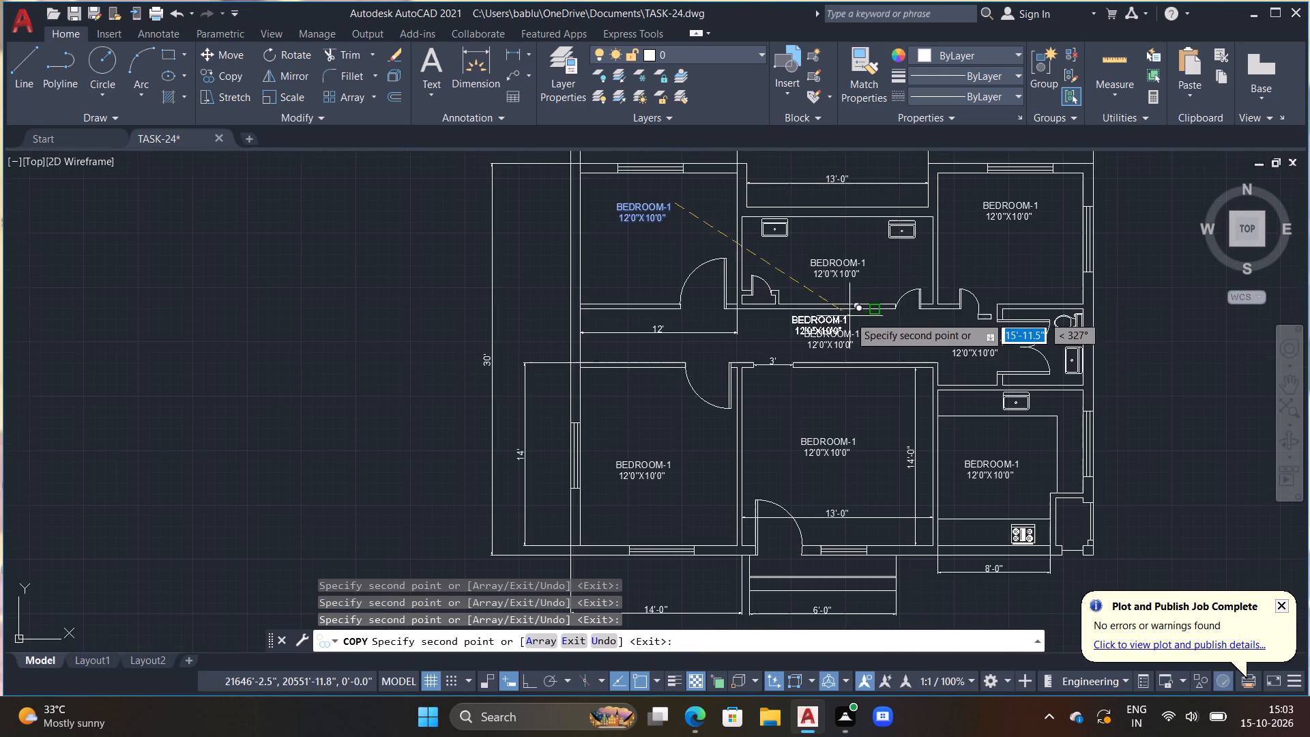
pyautogui.scroll(-1, 596, 146)
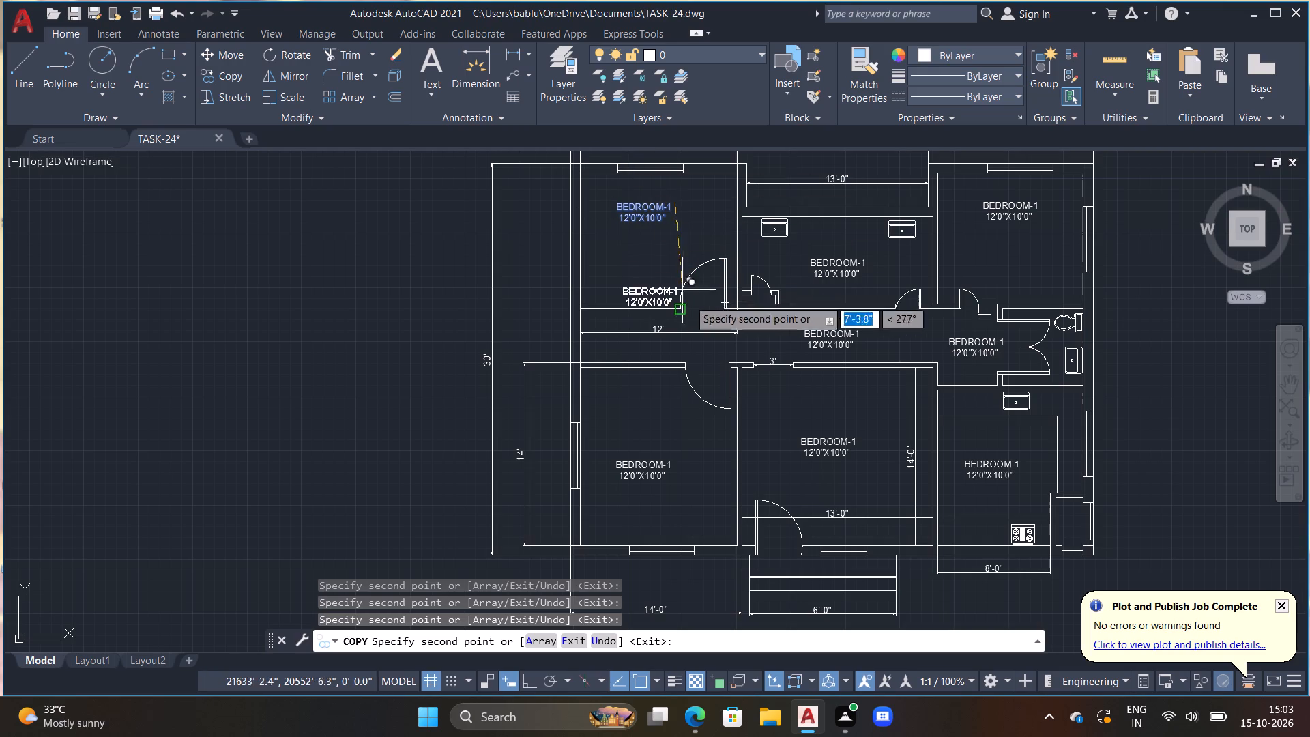
pyautogui.moveTo(765, 388); pyautogui.dragTo(698, 138, button='middle')
pyautogui.scroll(1, 786, 371)
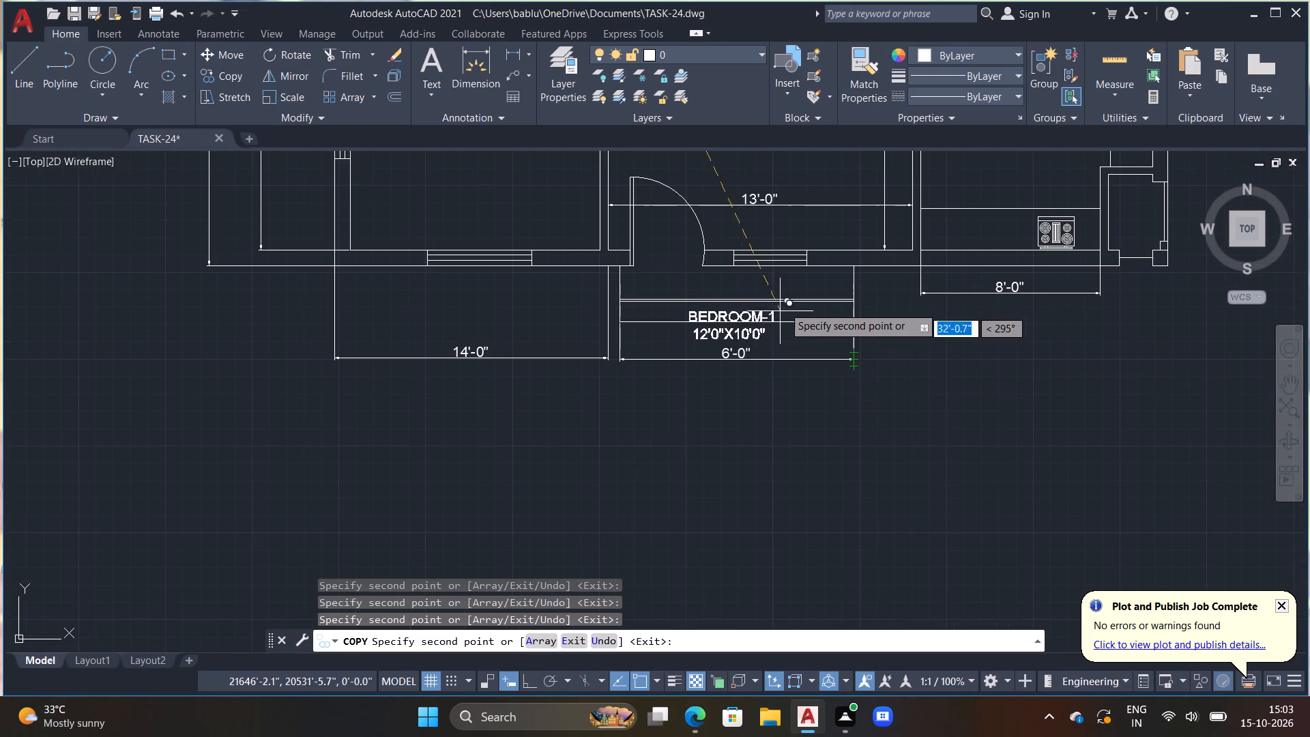
pyautogui.scroll(2, 778, 285)
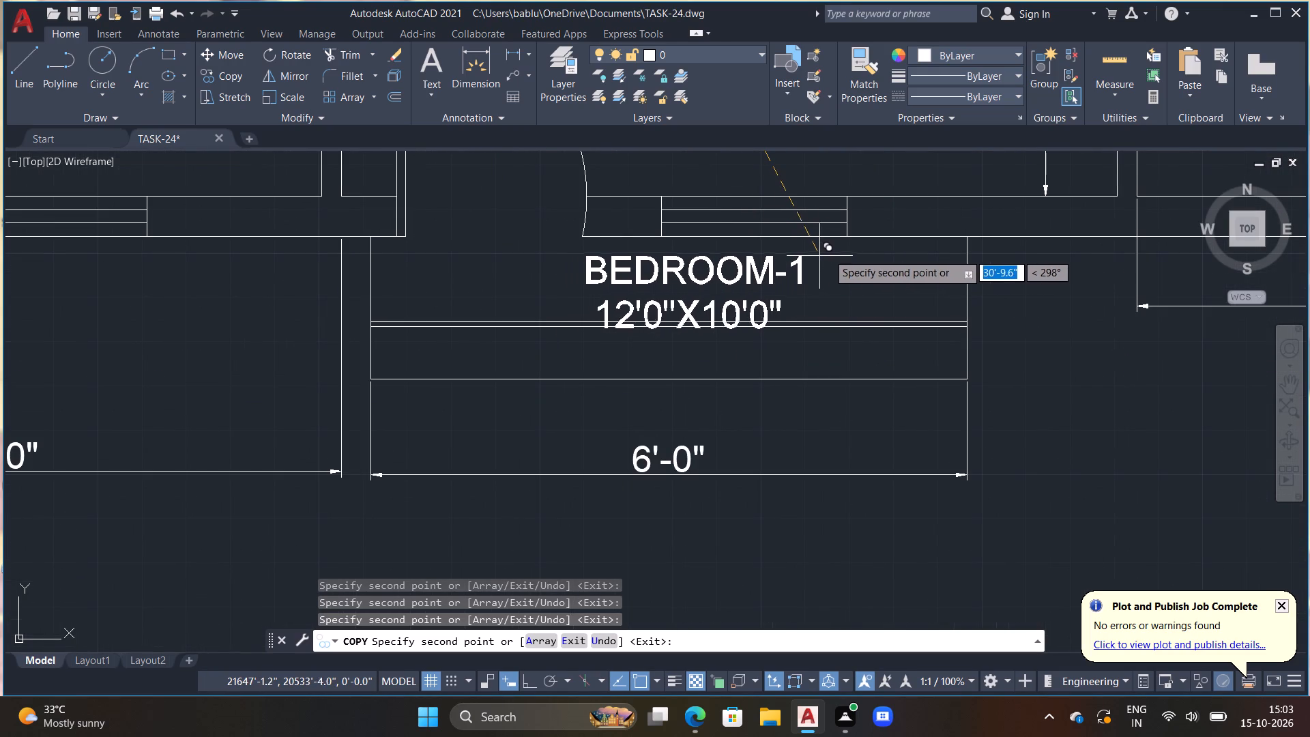
pyautogui.click(842, 257)
# Place one more copy of the label in the empty area below the plan, beyond the kitchen.
pyautogui.scroll(-1, 842, 280)
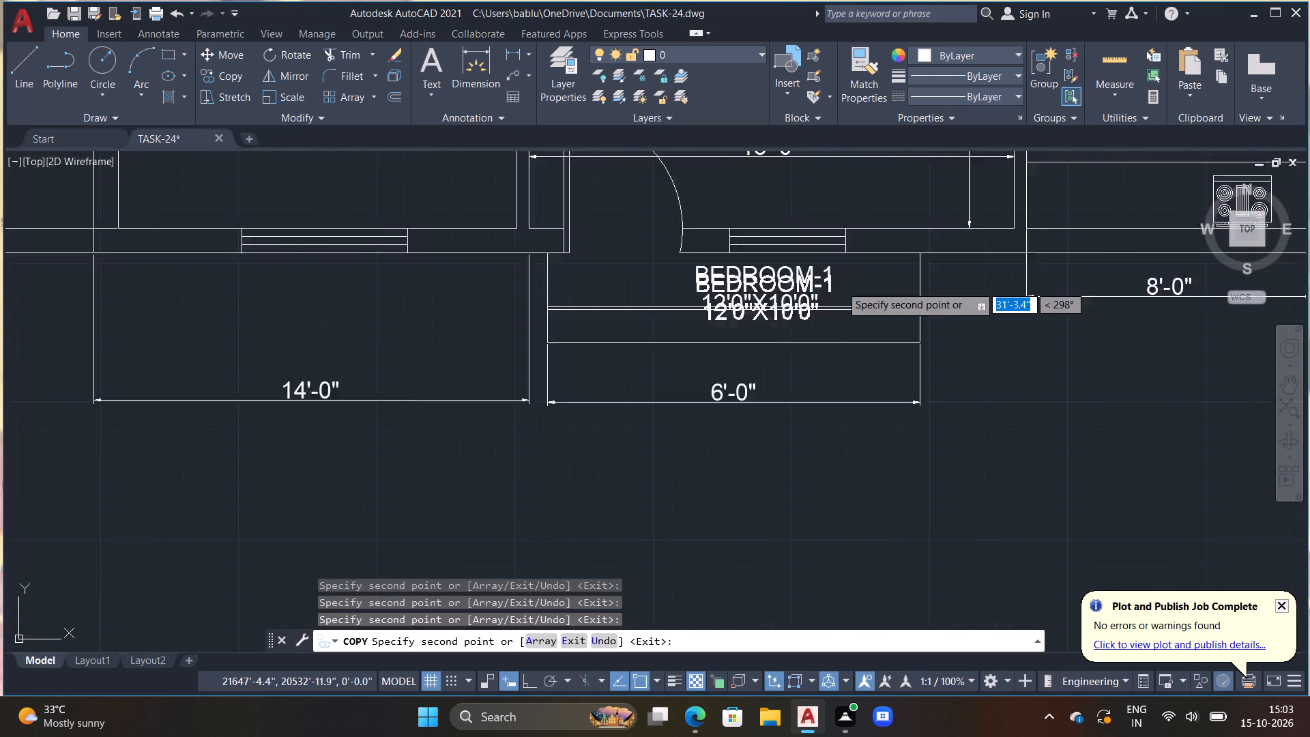
pyautogui.scroll(-1, 838, 293)
pyautogui.scroll(-1, 856, 396)
pyautogui.moveTo(856, 399); pyautogui.dragTo(768, 265, button='middle')
pyautogui.click(924, 306)
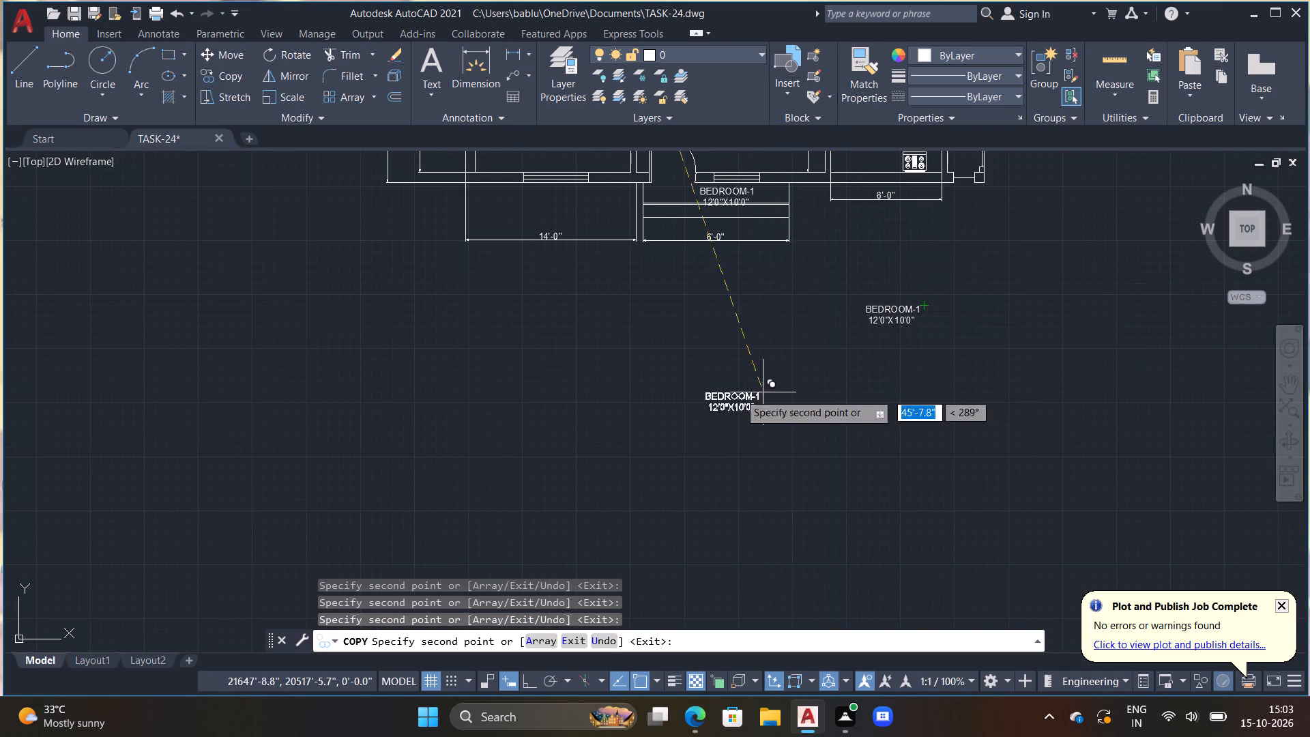
# Replace the label copy below the kitchen with "PROJECT:30X40 3BHK FLOOR PLAN" and widen its text frame to fit one line.
pyautogui.press('Escape')
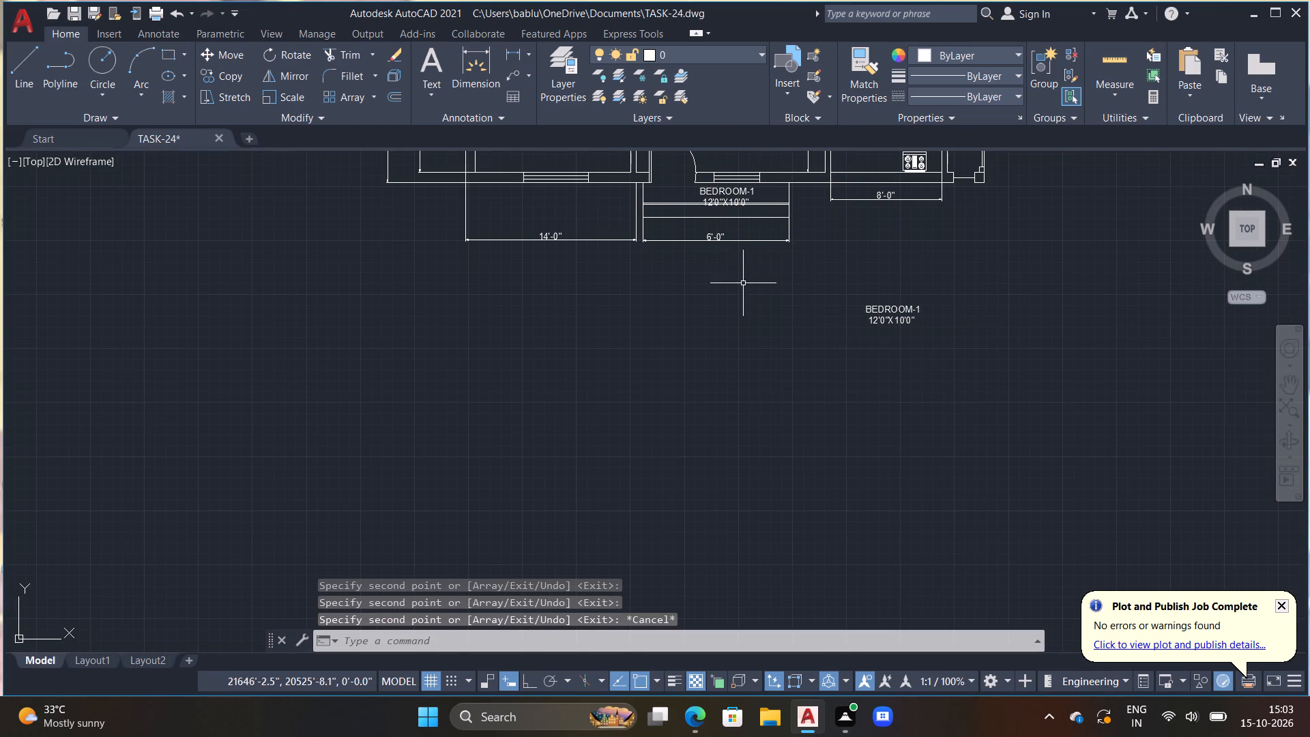
pyautogui.scroll(2, 900, 308)
pyautogui.doubleClick(881, 313)
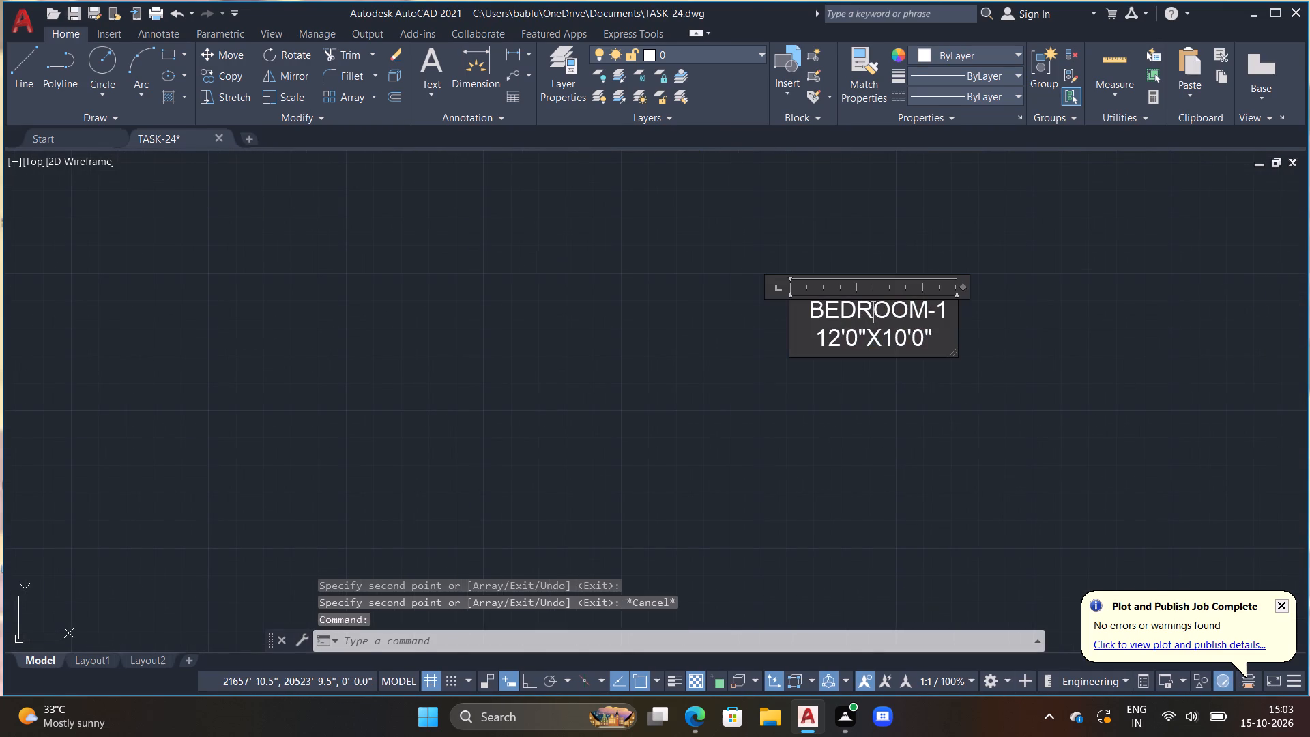
pyautogui.moveTo(948, 350); pyautogui.dragTo(1070, 558)
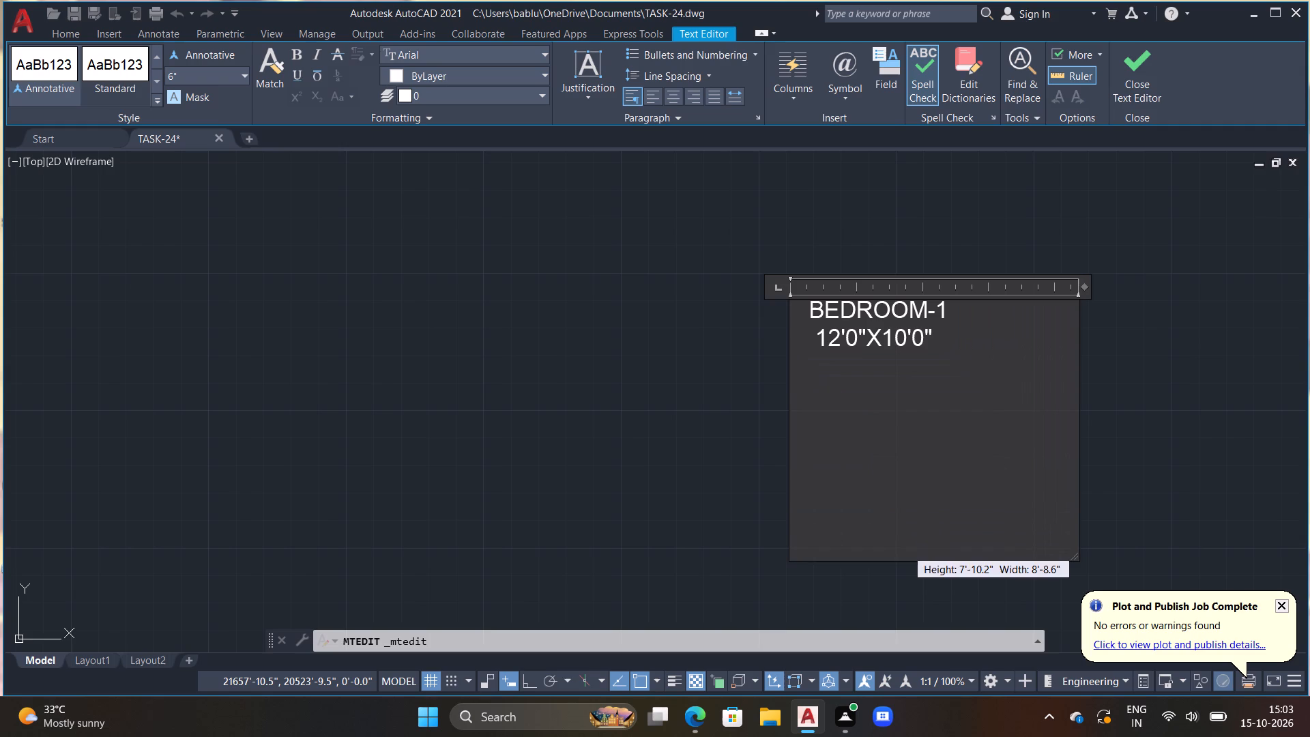
pyautogui.moveTo(940, 353); pyautogui.dragTo(792, 284)
pyautogui.press('Delete')
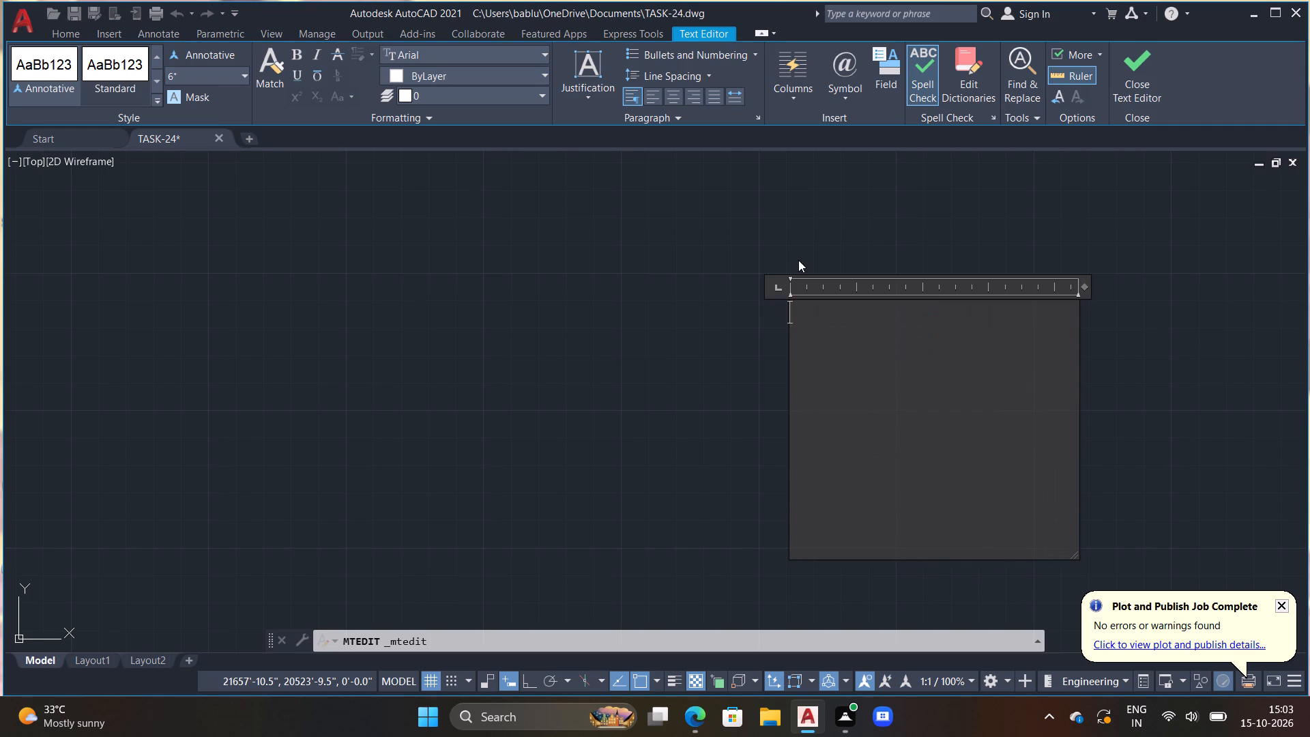
pyautogui.press('space')
pyautogui.press('space')
pyautogui.write('PROJECT')
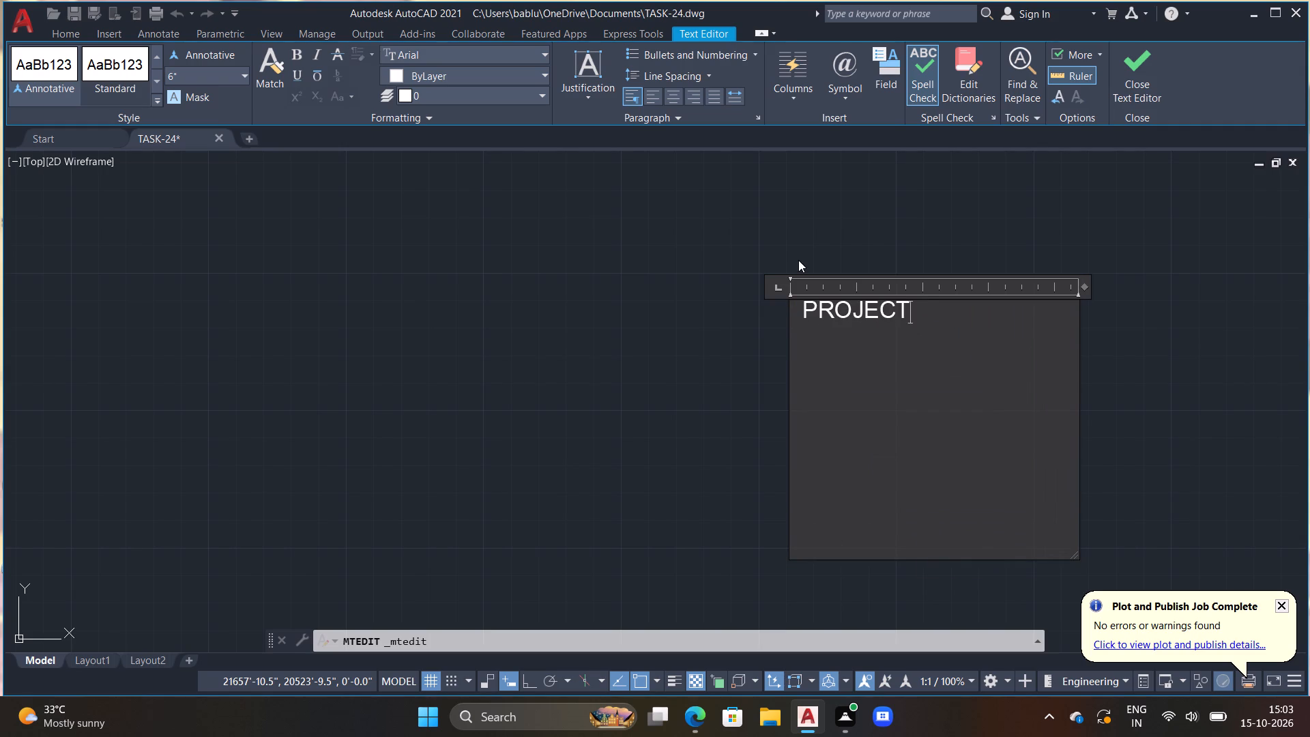
pyautogui.hotkey('shift', ':')
pyautogui.write('30X')
pyautogui.write('40')
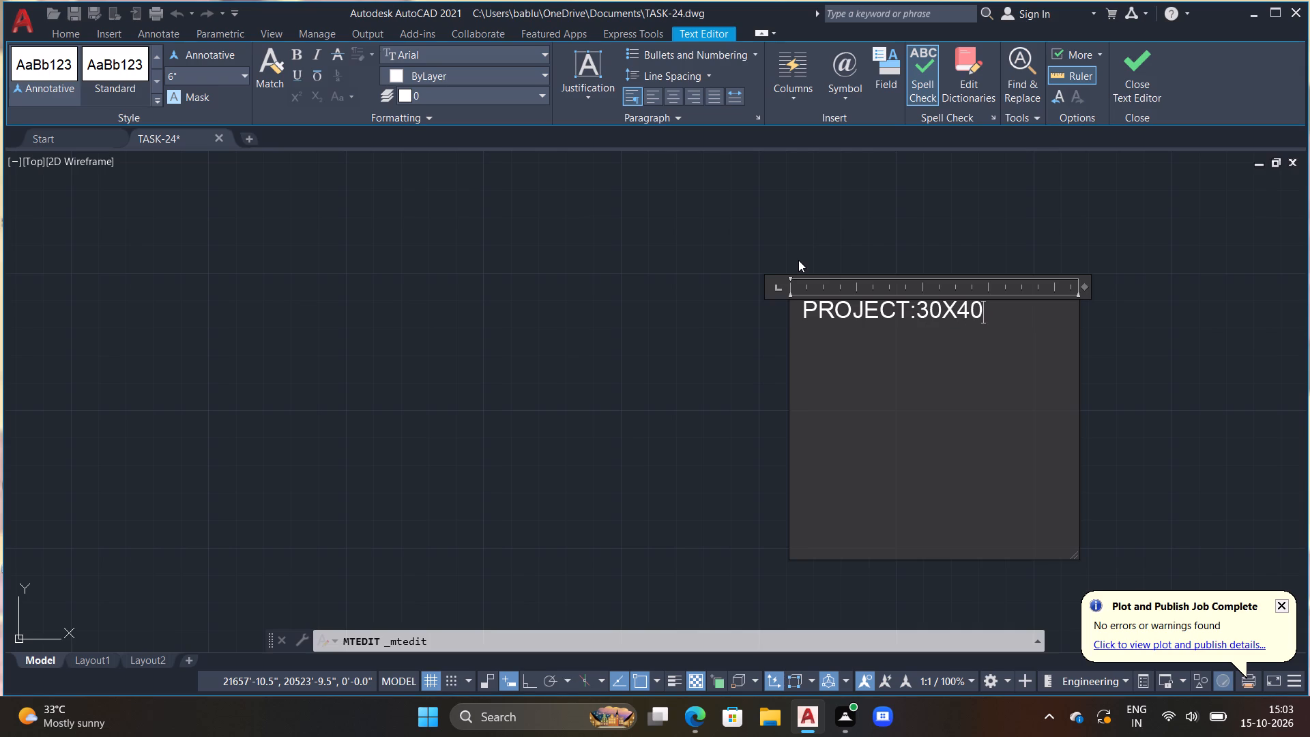
pyautogui.press('space')
pyautogui.write('3B')
pyautogui.write('HK FLOOR')
pyautogui.press('space')
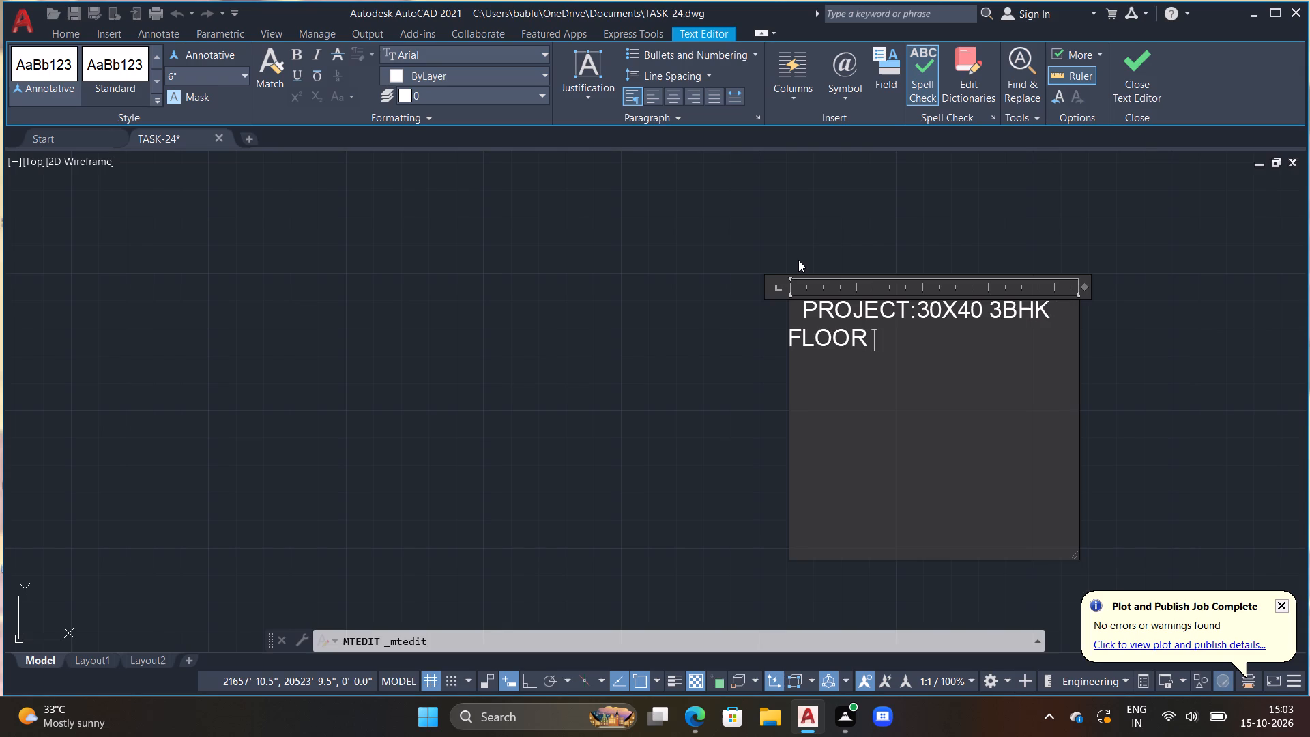
pyautogui.write('PLAN')
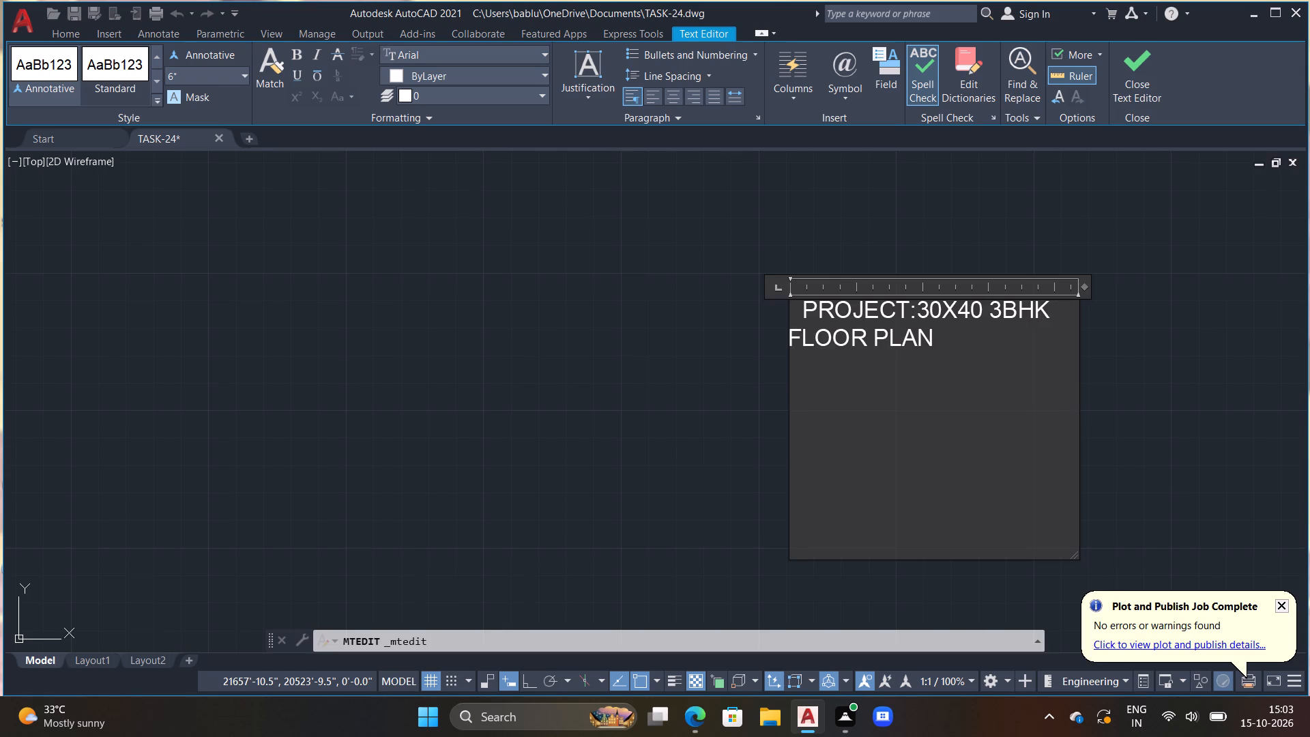
pyautogui.moveTo(1073, 554); pyautogui.dragTo(1266, 530)
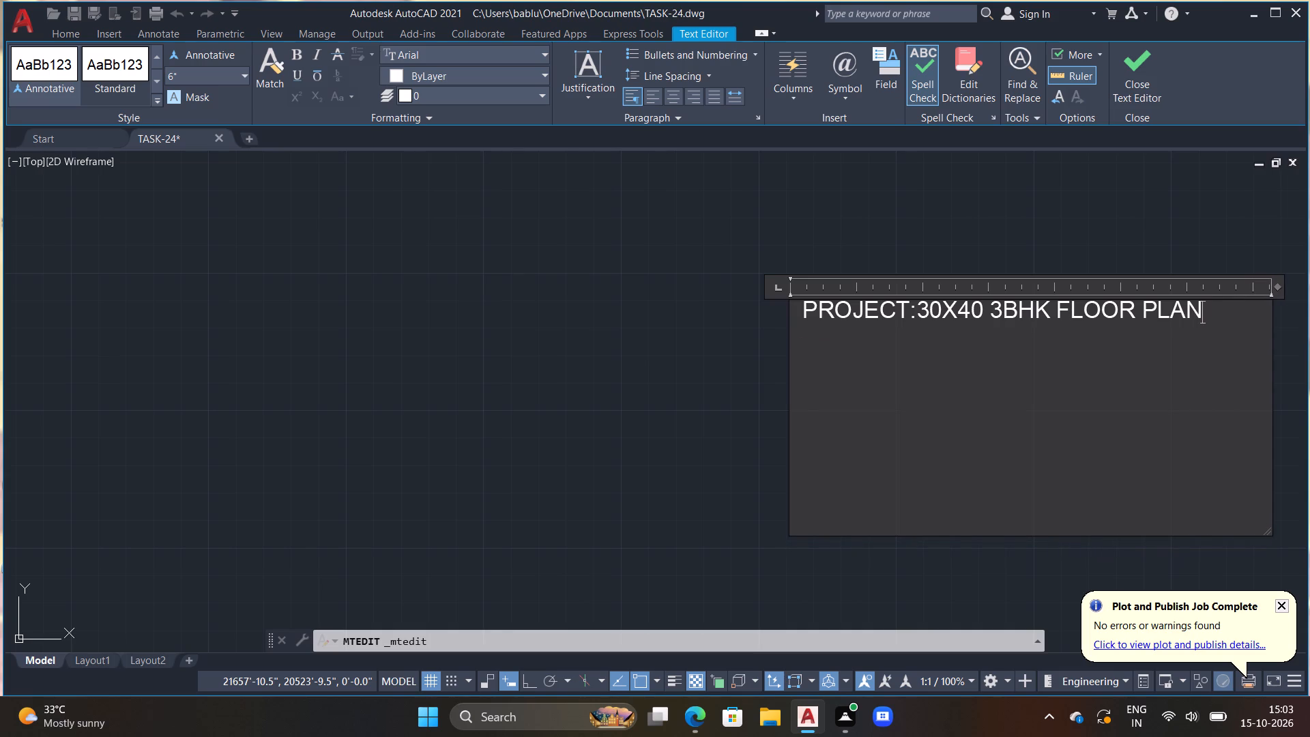
# Add a second line to the text reading "TYPE: 3BHK REIDENTIAL".
pyautogui.press('Return')
pyautogui.press('space')
pyautogui.press('space')
pyautogui.press('space')
pyautogui.write('TY')
pyautogui.press('BackSpace')
pyautogui.press('BackSpace')
pyautogui.press('BackSpace')
pyautogui.write('TYPE:')
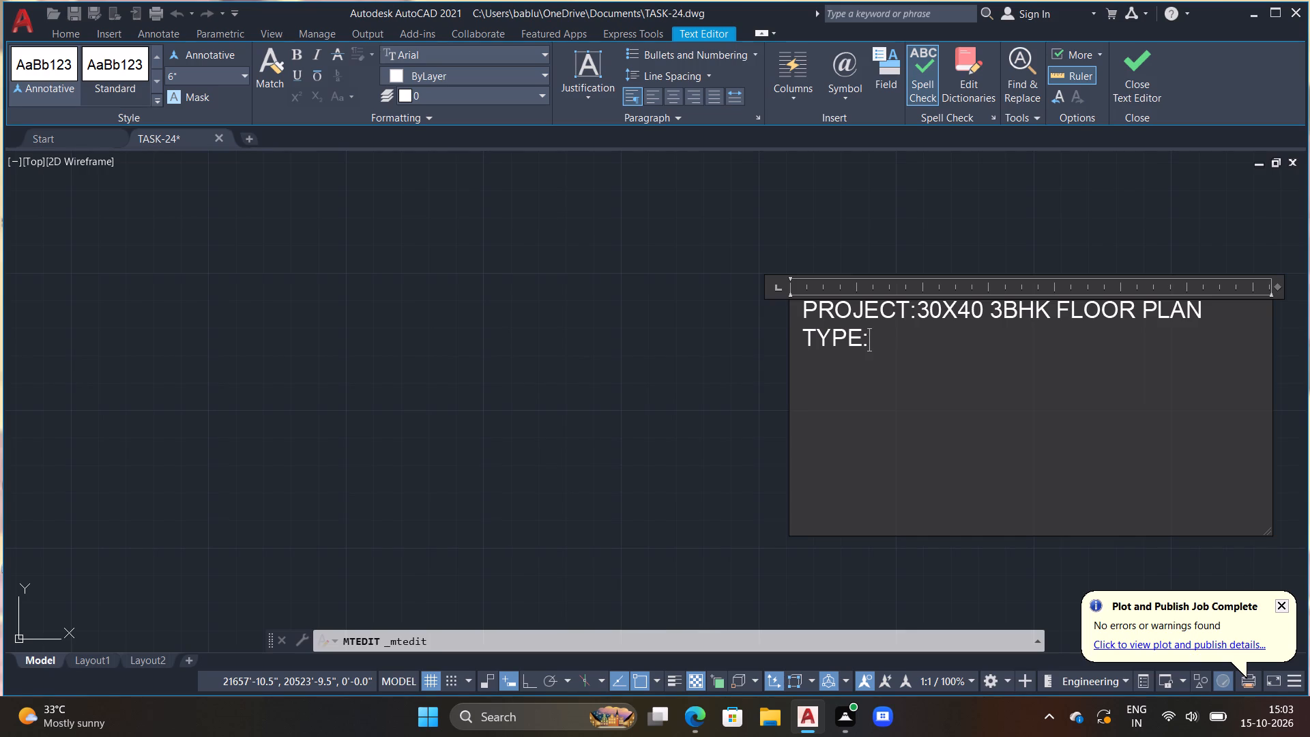
pyautogui.press('space')
pyautogui.write('3BHK REIDENTIAL')
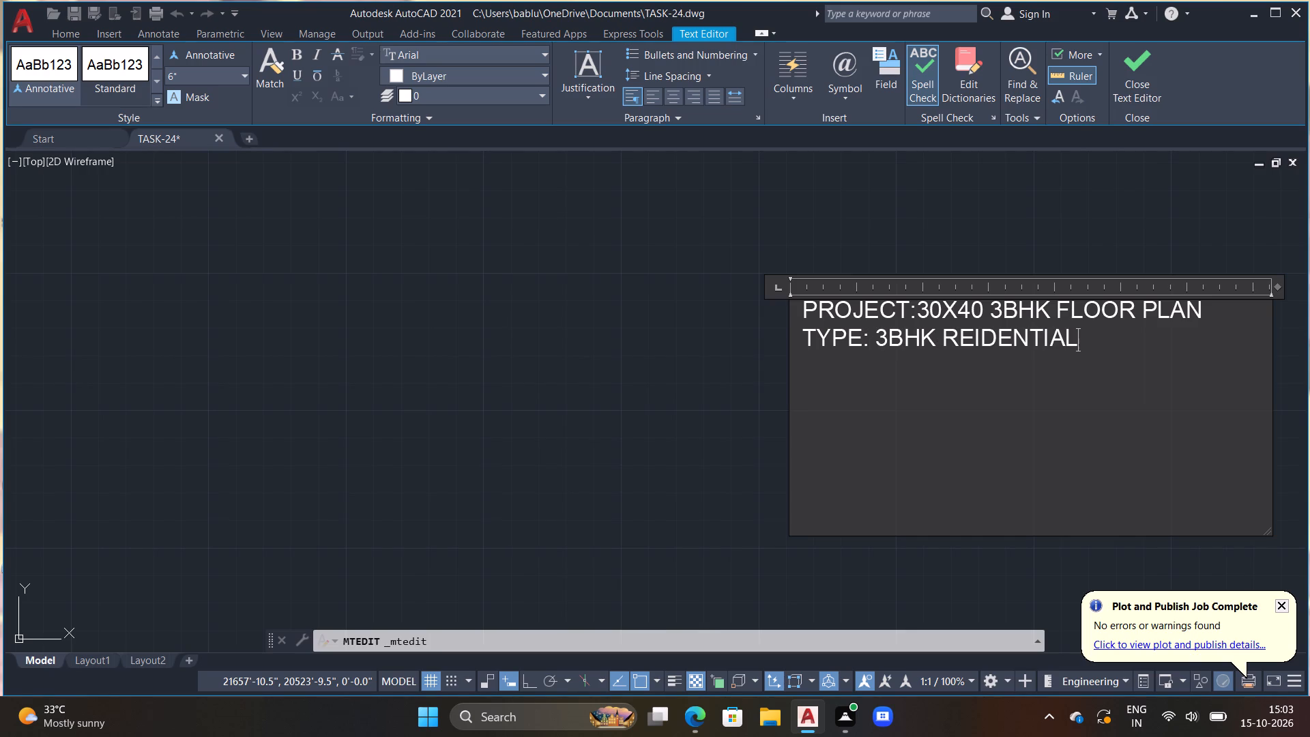
pyautogui.press('space')
pyautogui.press('BackSpace')
pyautogui.write('/')
pyautogui.press('space')
pyautogui.press('BackSpace')
pyautogui.press('BackSpace')
# Correct the misspelled word in the TYPE line to RESIDENTIAL and append "/DUPLEX" to the line.
pyautogui.press('Left')
pyautogui.press('Left')
pyautogui.press('Left')
pyautogui.press('Left')
pyautogui.press('Left')
pyautogui.press('Left')
pyautogui.press('Left')
pyautogui.press('Left')
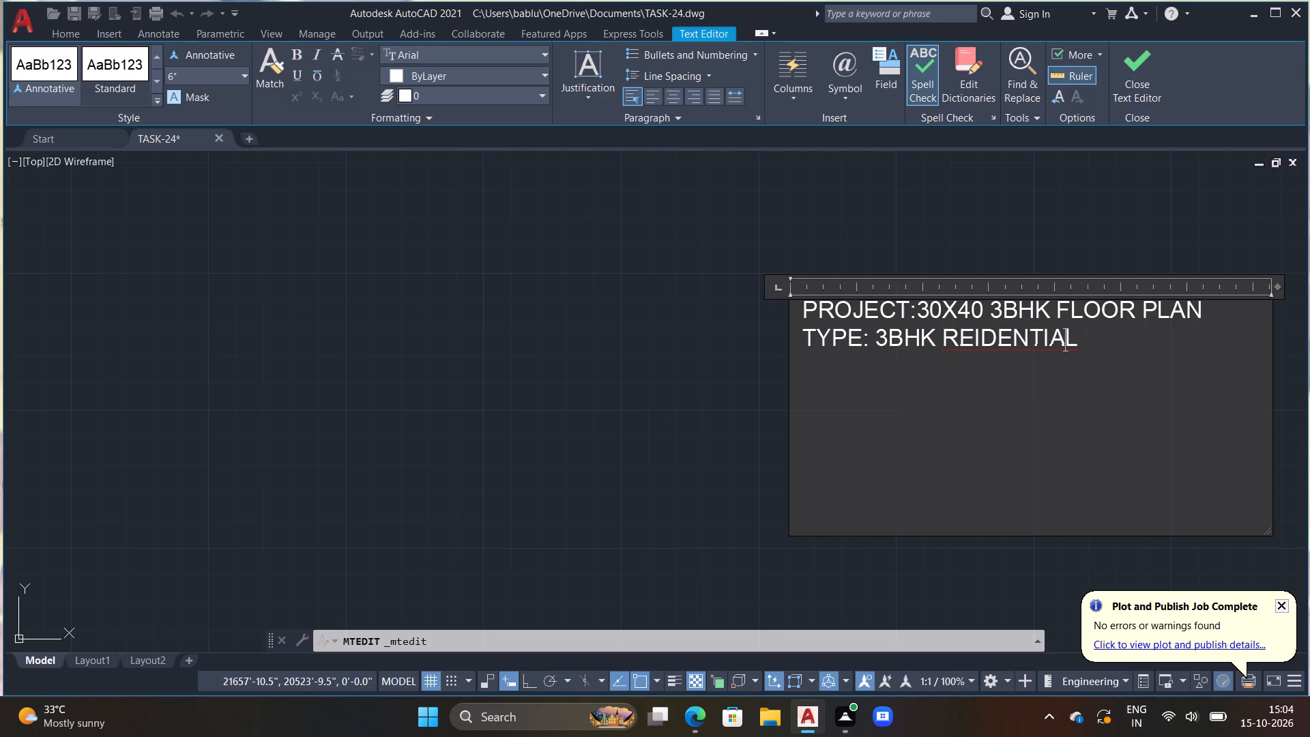
pyautogui.press('Left')
pyautogui.press('Right')
pyautogui.press('s')
pyautogui.press('Right')
pyautogui.press('Right')
pyautogui.press('Right')
pyautogui.press('Right')
pyautogui.press('Right')
pyautogui.press('Right')
pyautogui.press('Right')
pyautogui.press('Right')
pyautogui.press('Right')
pyautogui.press('Right')
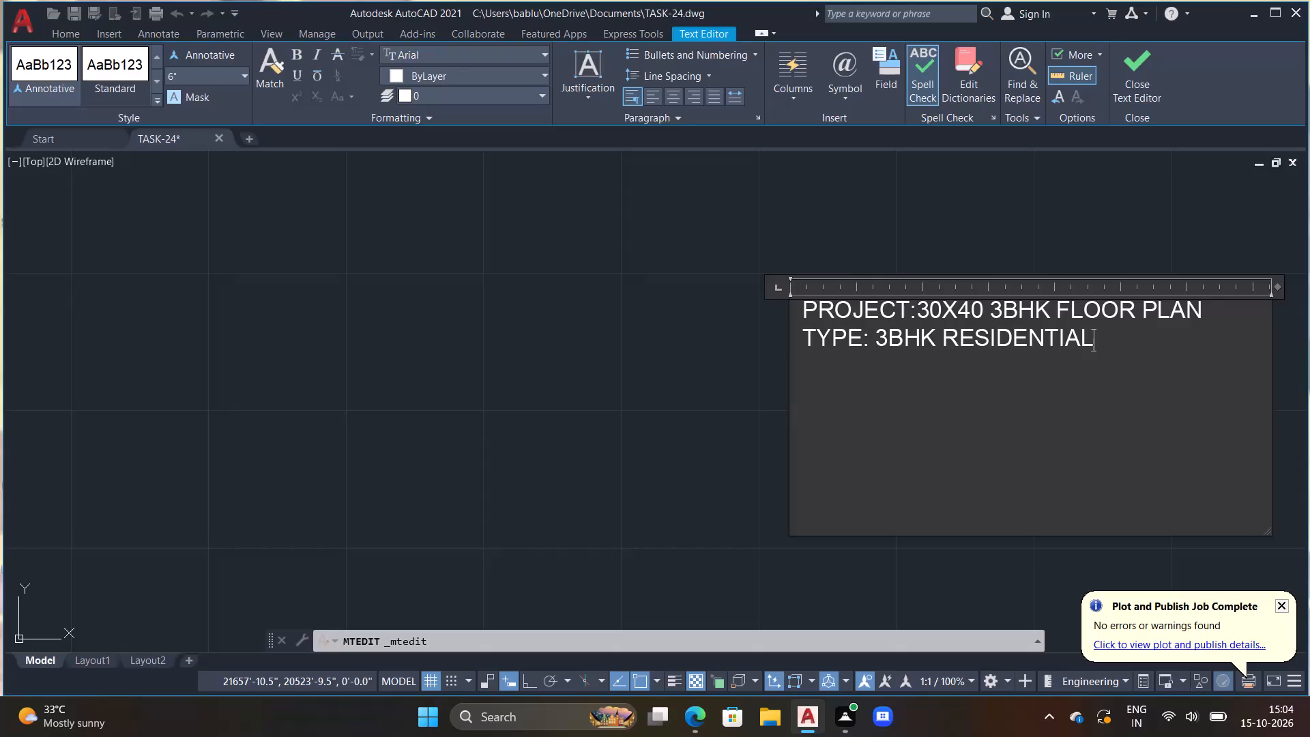
pyautogui.write('/DUPLE')
pyautogui.press('x')
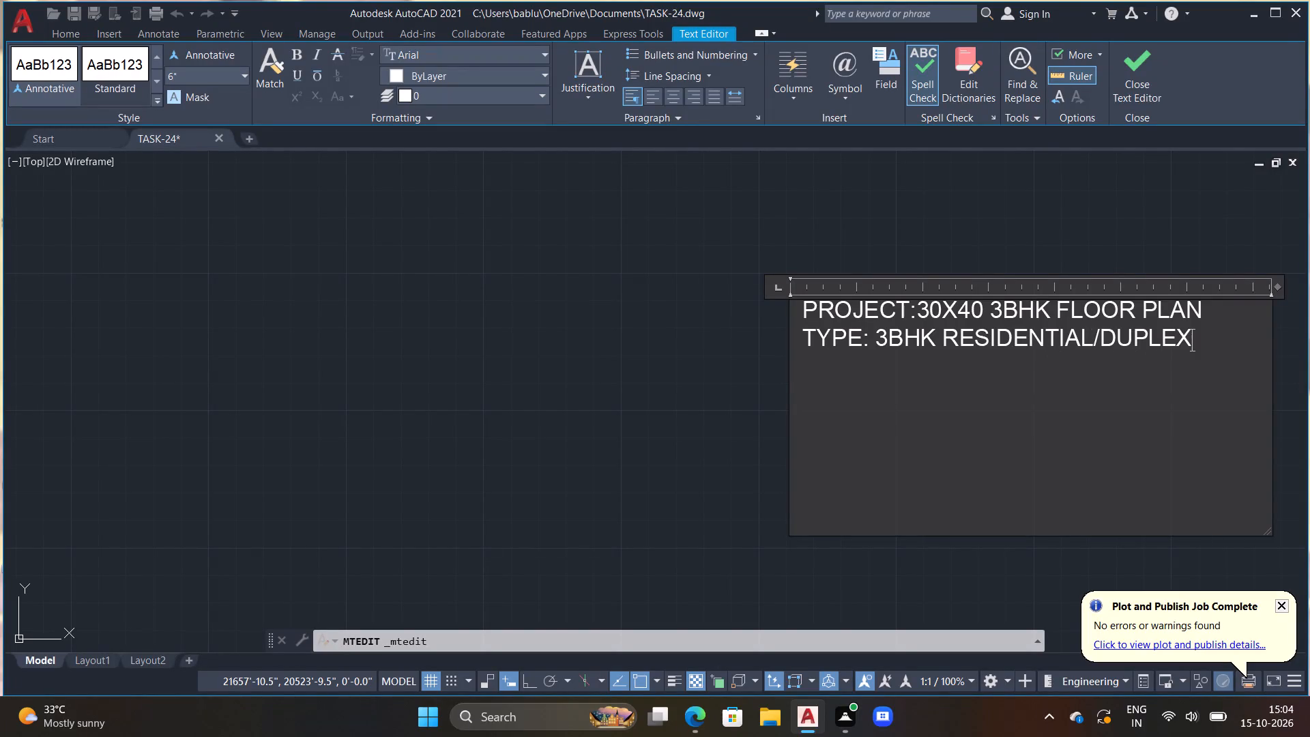
# Add a third line reading "DRAWING NO:30-40 3BHK-01" and finish editing the text.
pyautogui.press('Return')
pyautogui.press('space')
pyautogui.press('space')
pyautogui.write('DE')
pyautogui.press('BackSpace')
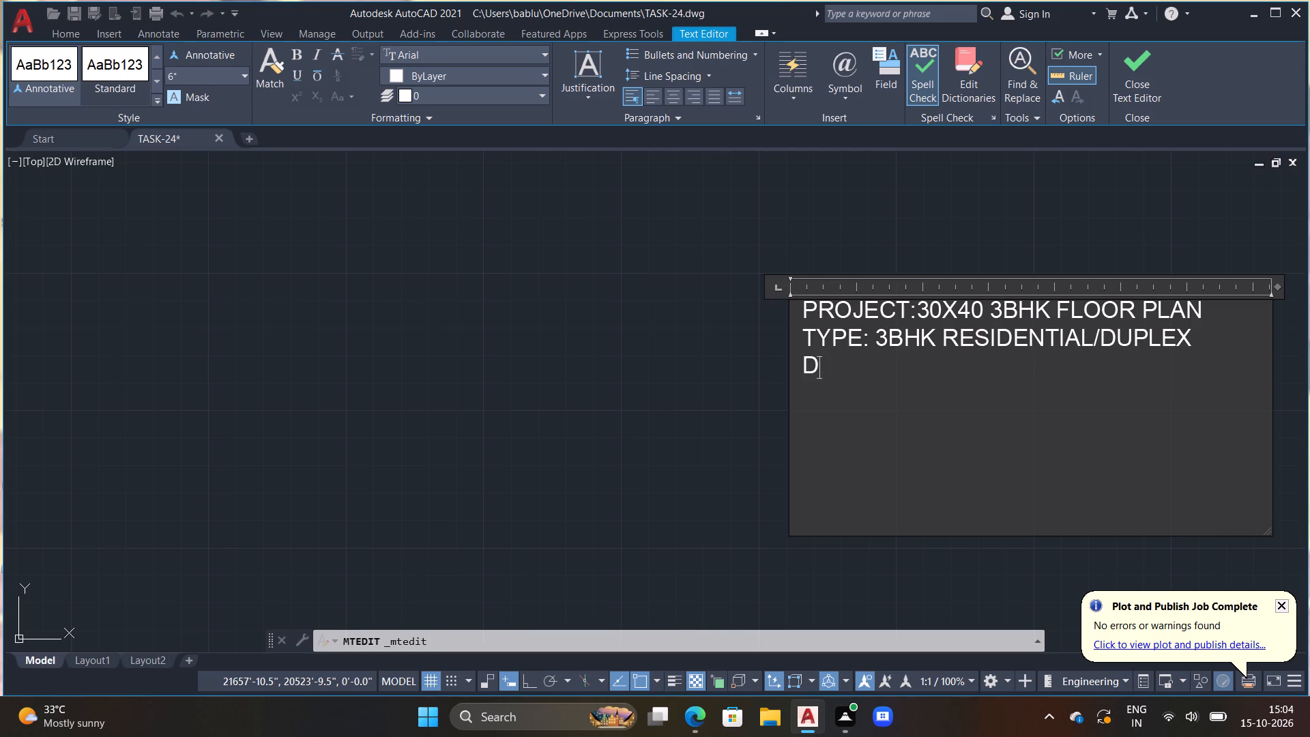
pyautogui.write('RAWIN')
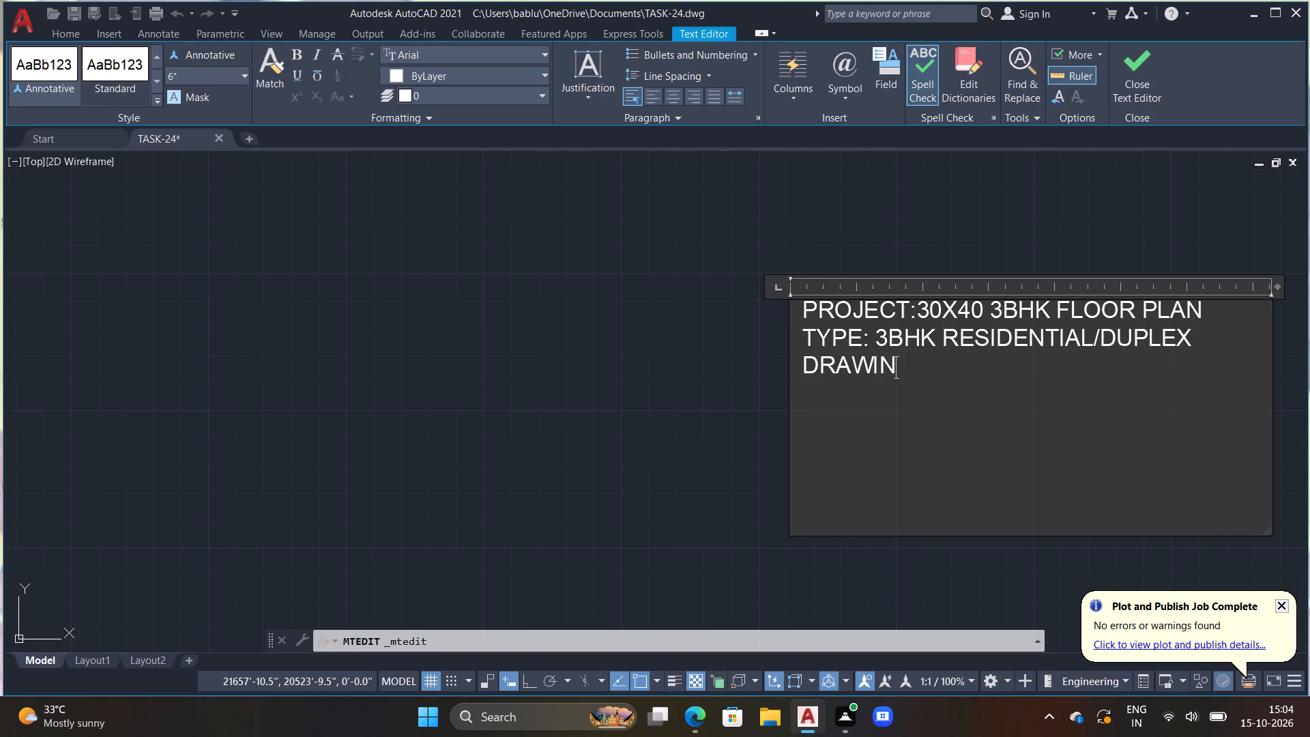
pyautogui.write('G NO')
pyautogui.hotkey('shift', ':')
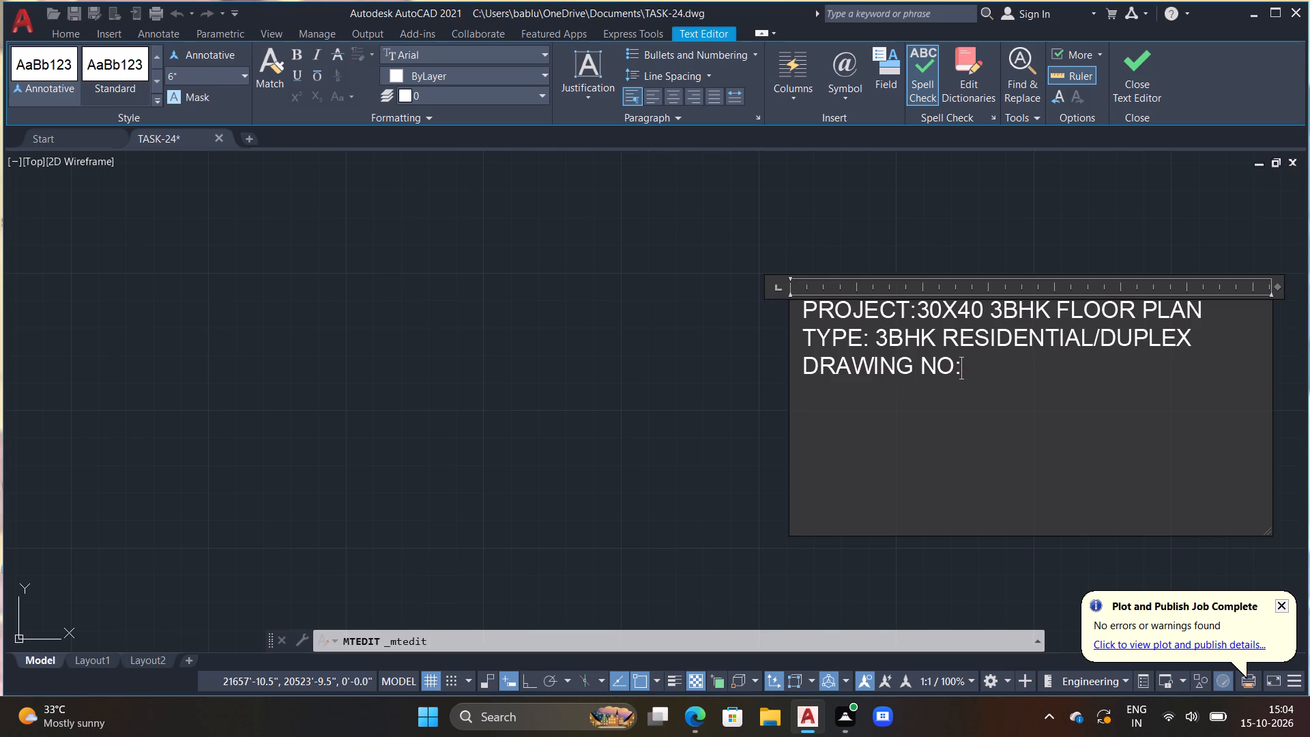
pyautogui.write('30-40')
pyautogui.press('space')
pyautogui.press('3')
pyautogui.write('BHK')
pyautogui.press('-')
pyautogui.write('01')
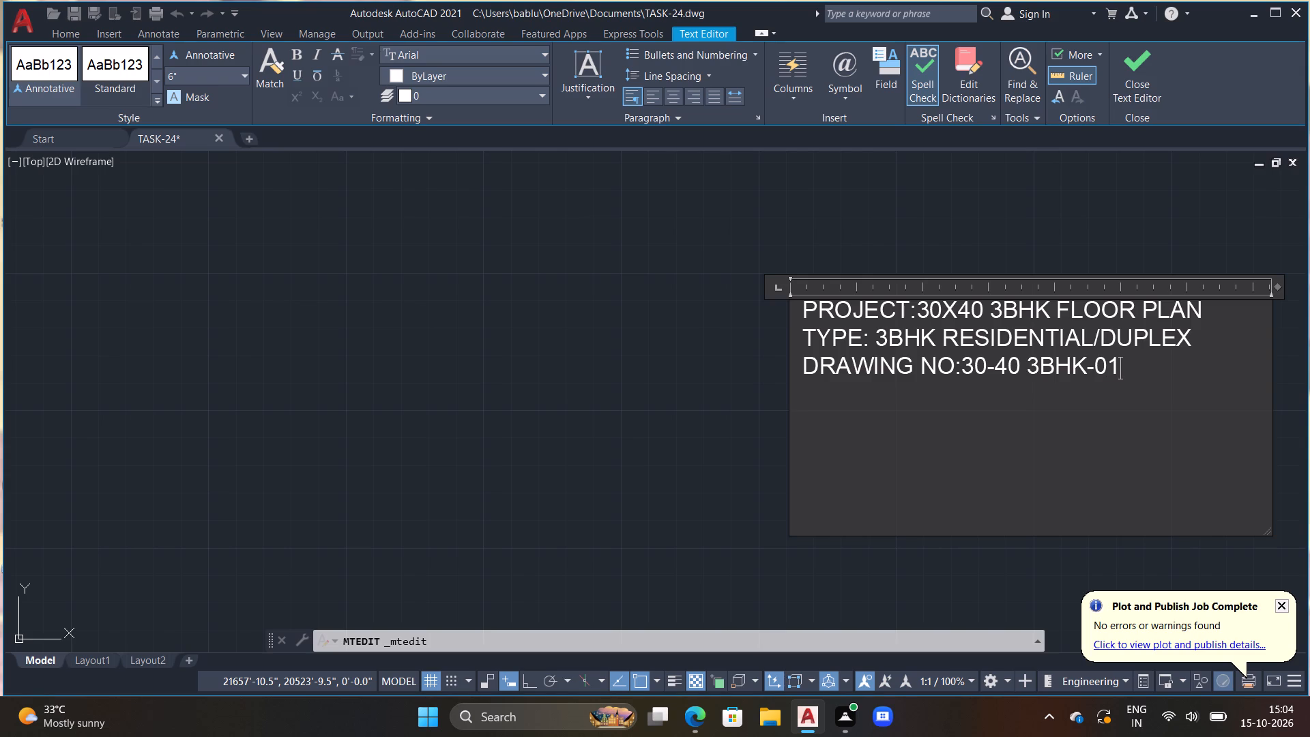
pyautogui.click(688, 433)
# Move the three-line project text slightly up and to the left, closer to the plan below the kitchen.
pyautogui.scroll(-2, 959, 369)
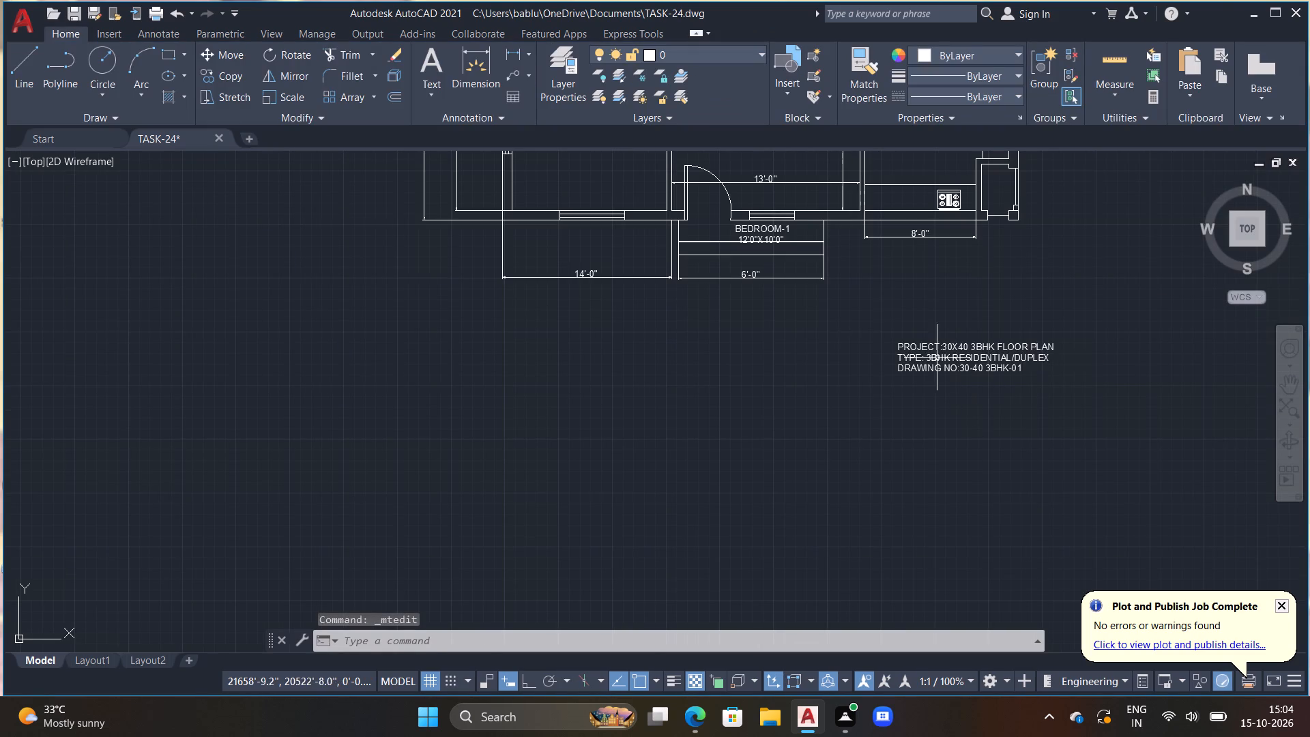
pyautogui.click(926, 341)
pyautogui.press('Escape')
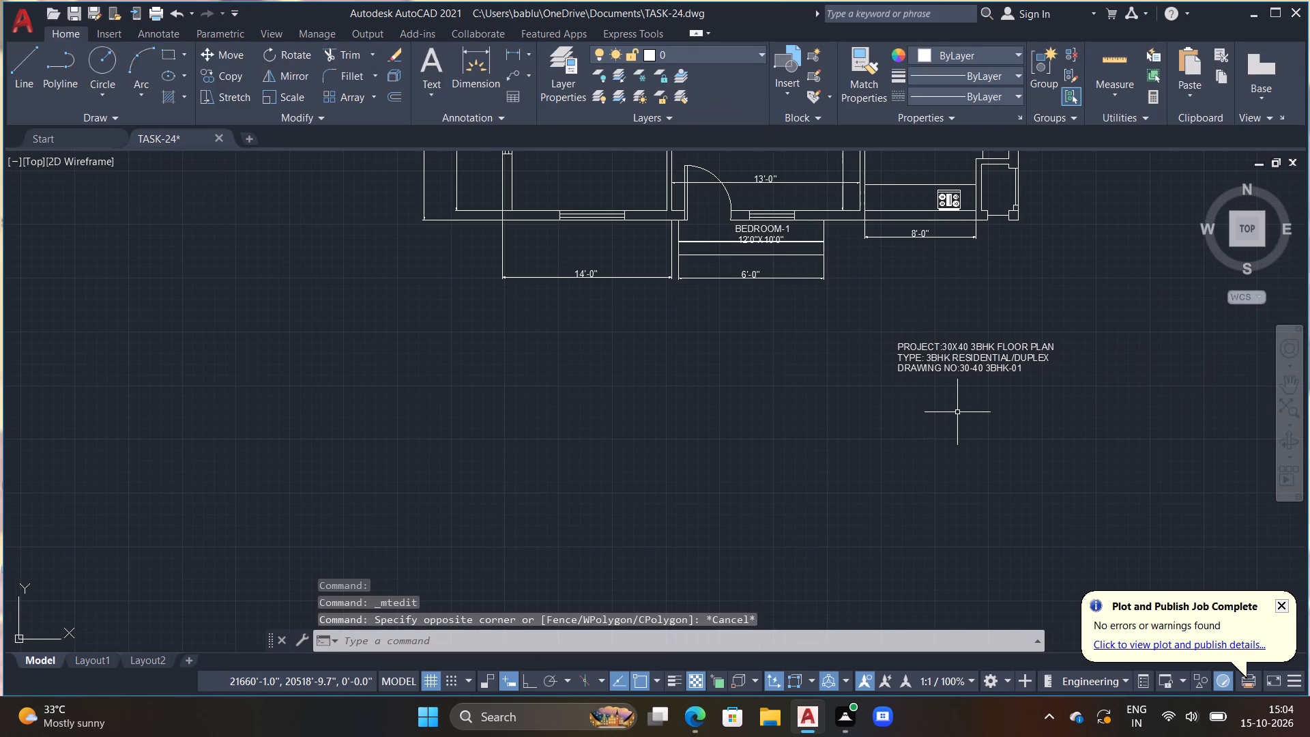
pyautogui.click(930, 366)
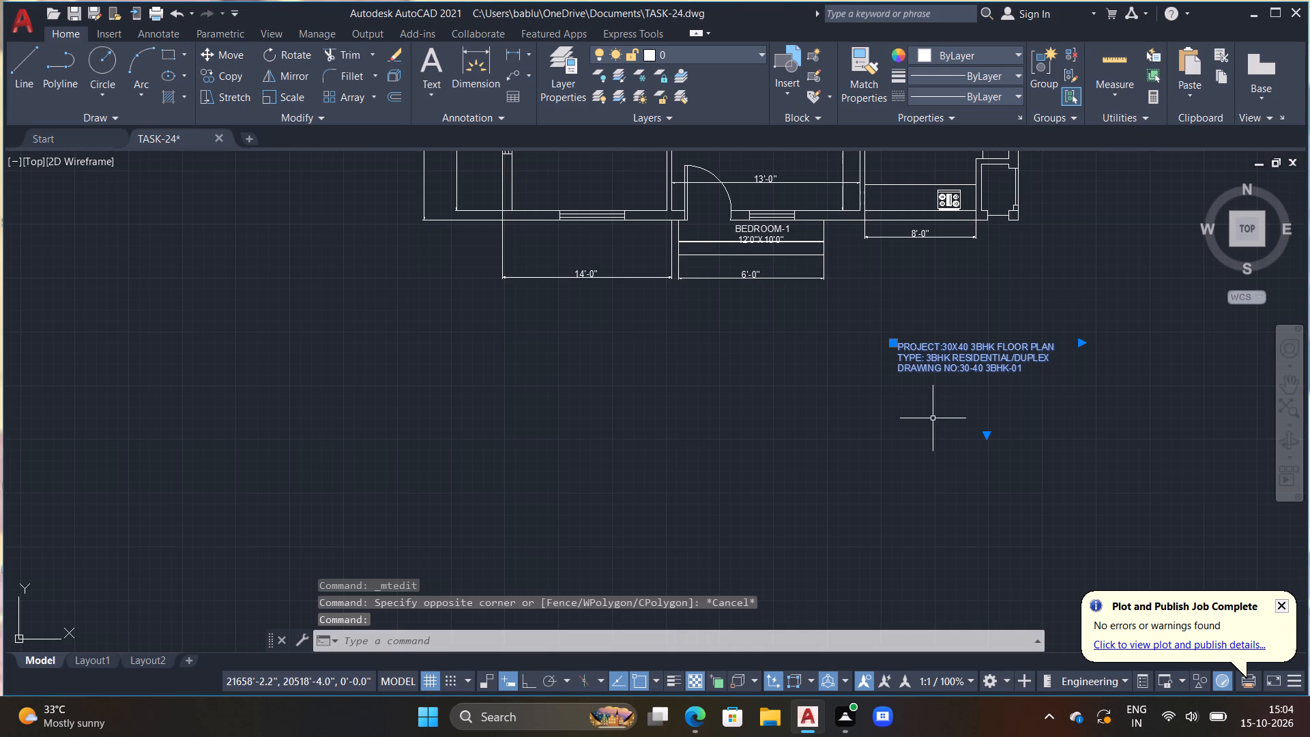
pyautogui.write('M')
pyautogui.press('space')
pyautogui.moveTo(931, 419); pyautogui.dragTo(890, 428)
pyautogui.click(880, 395)
pyautogui.press('Escape')
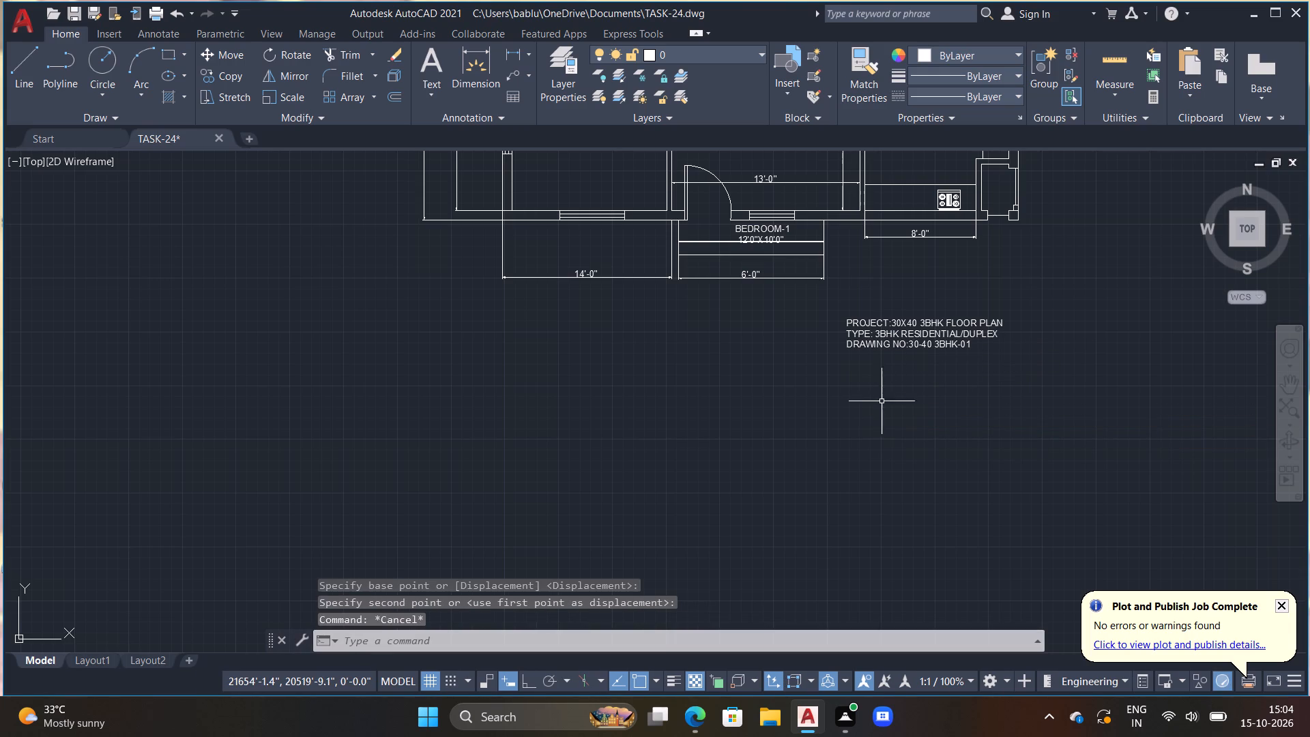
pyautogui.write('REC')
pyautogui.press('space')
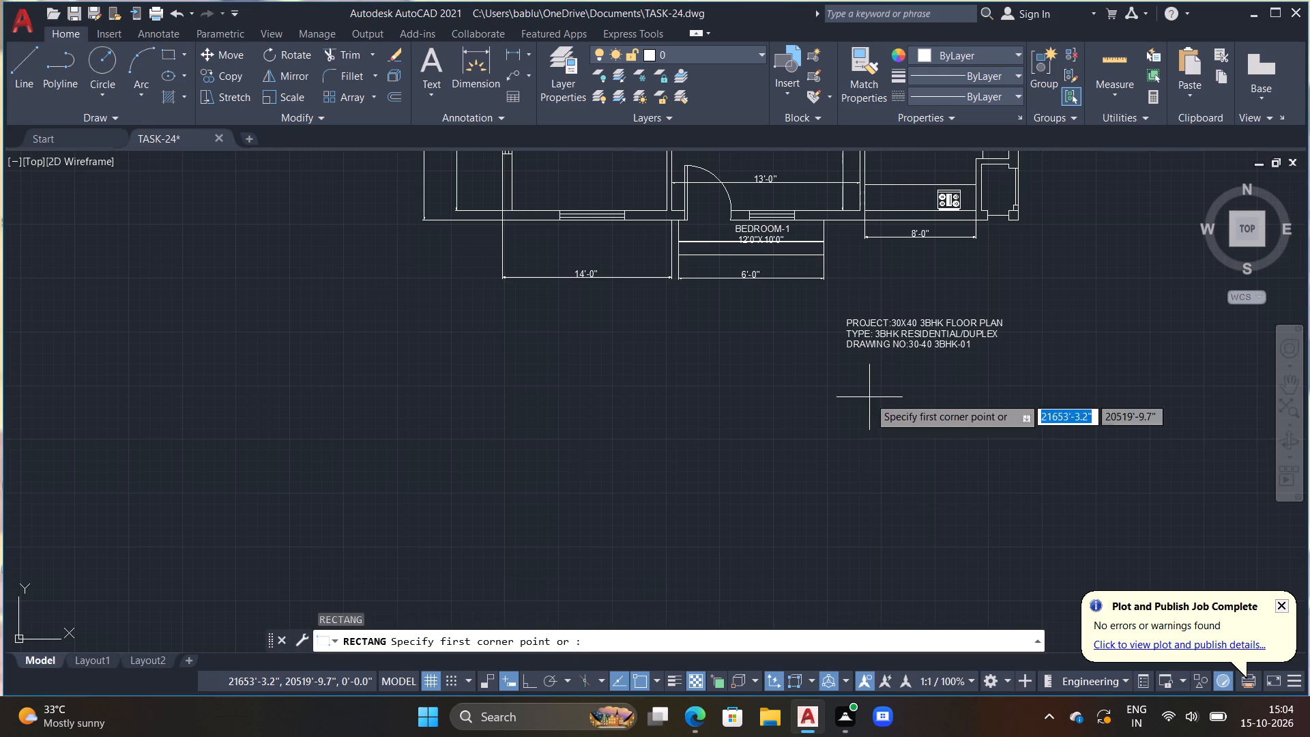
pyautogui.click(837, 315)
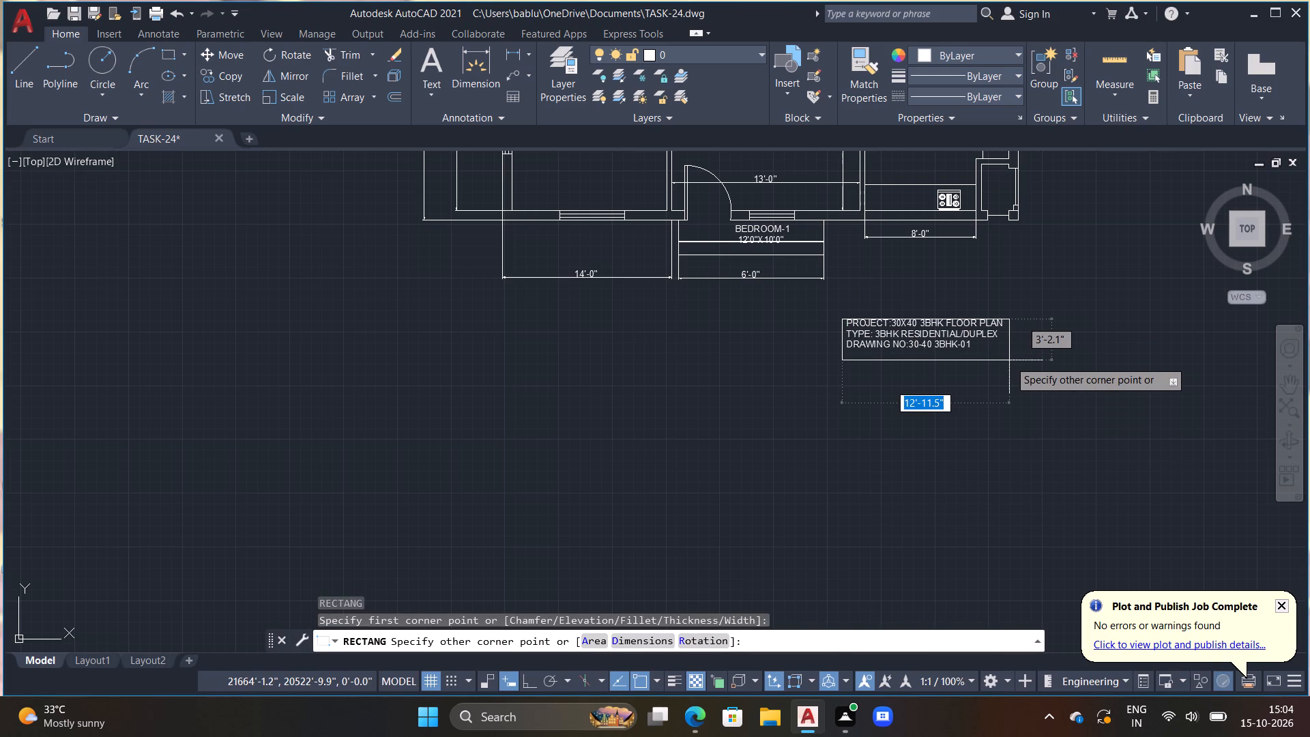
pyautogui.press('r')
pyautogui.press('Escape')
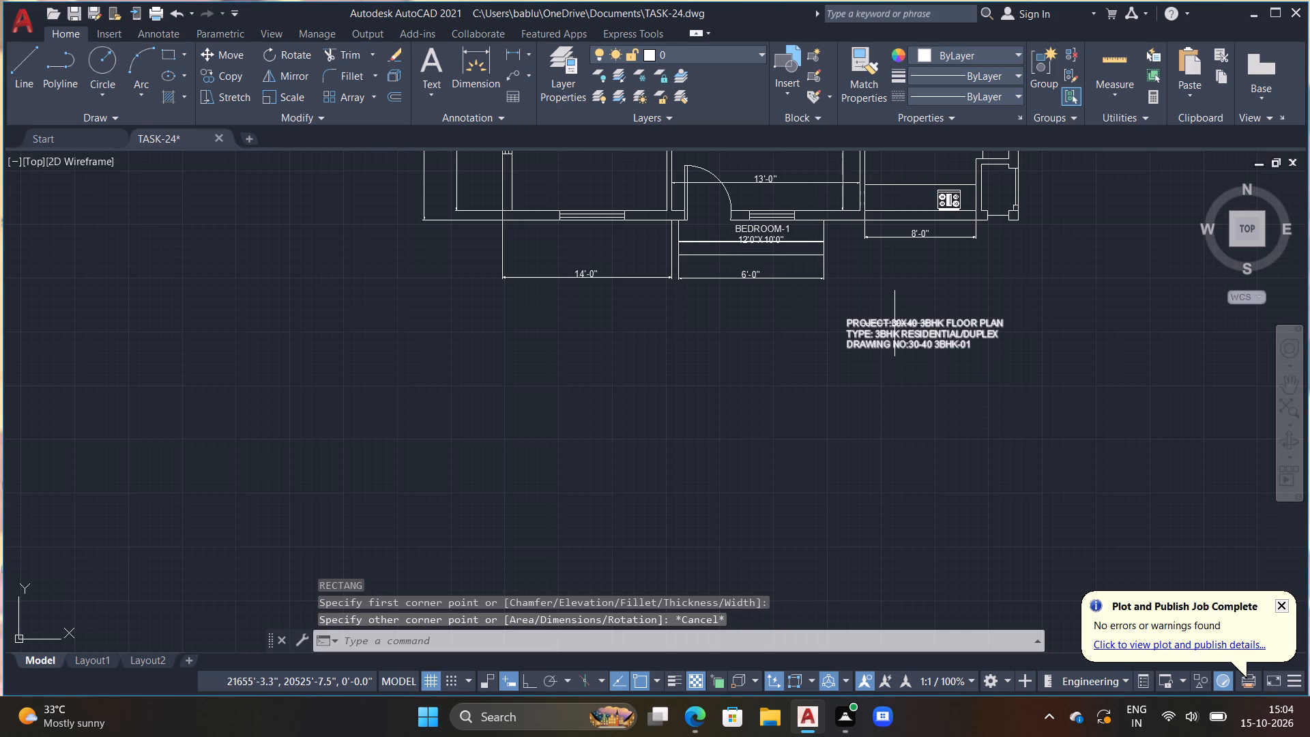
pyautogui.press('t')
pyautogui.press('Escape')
# Draw a rectangular frame about 13' by 4'-4" around the three-line project title text.
pyautogui.write('RE')
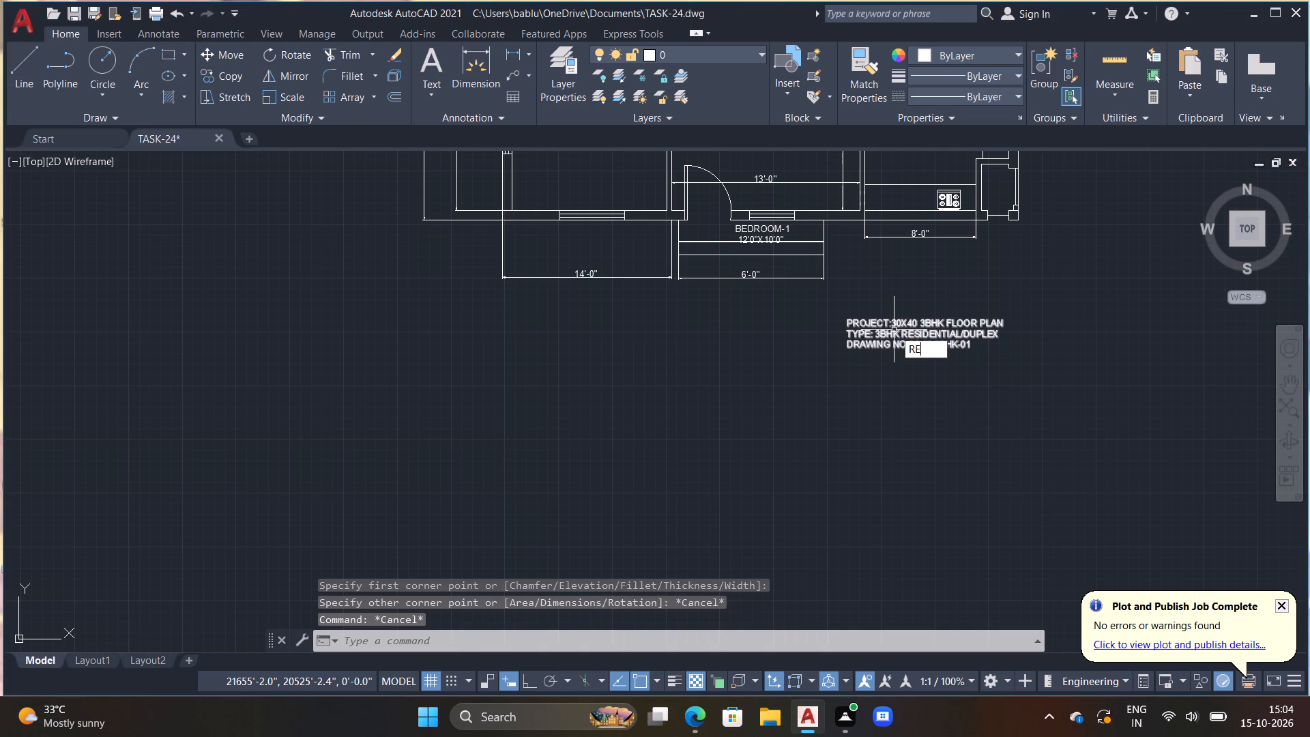
pyautogui.press('c')
pyautogui.press('space')
pyautogui.click(836, 303)
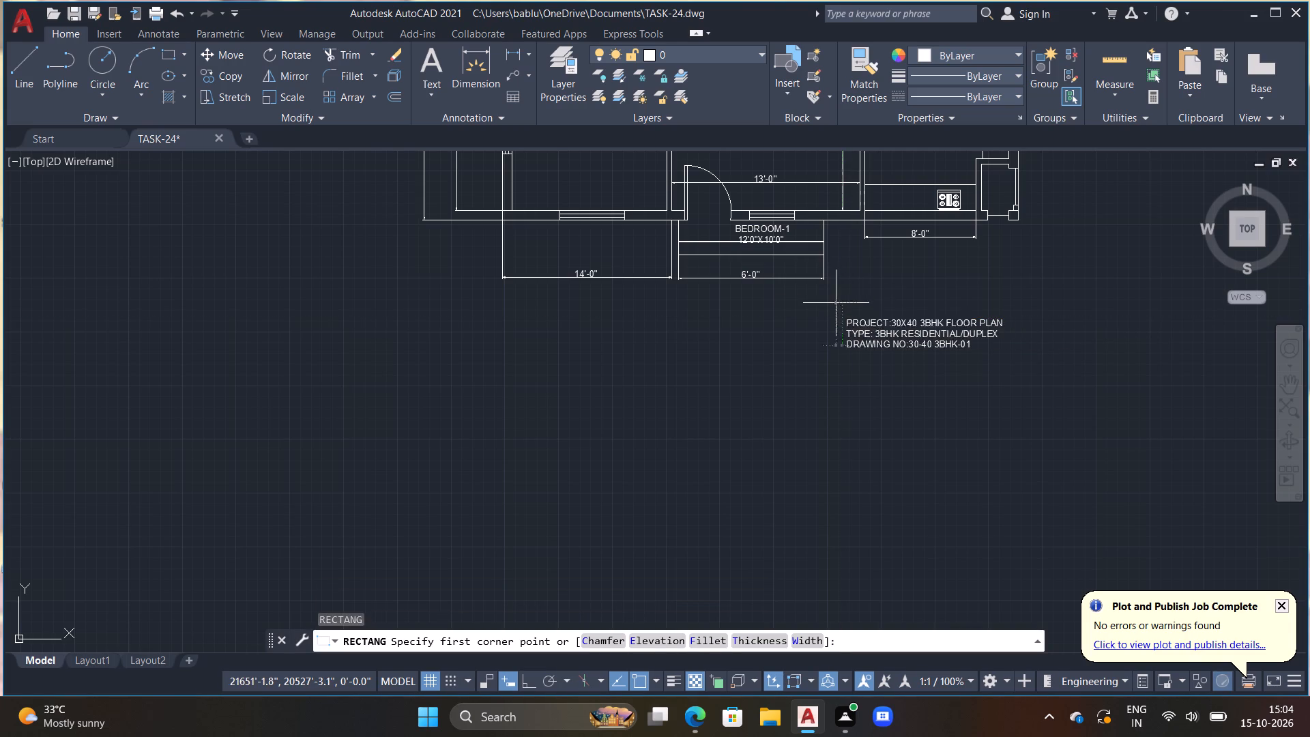
pyautogui.click(1006, 359)
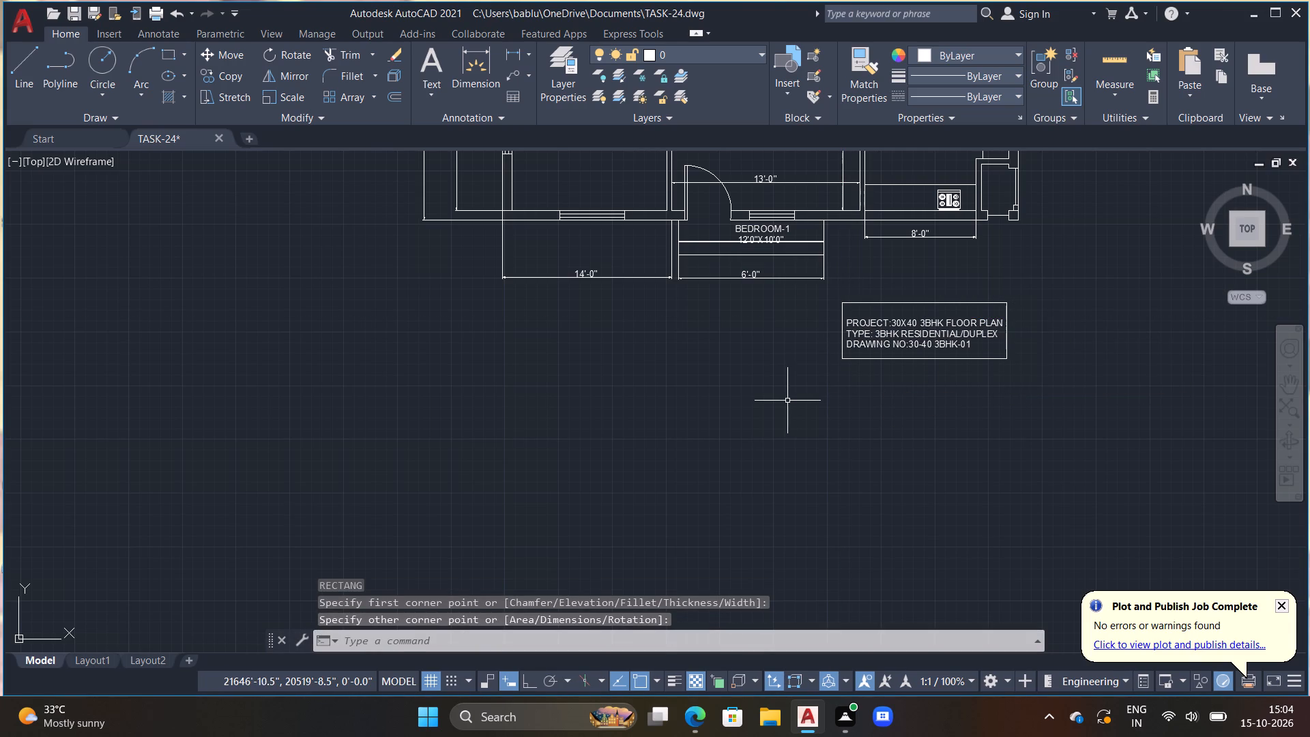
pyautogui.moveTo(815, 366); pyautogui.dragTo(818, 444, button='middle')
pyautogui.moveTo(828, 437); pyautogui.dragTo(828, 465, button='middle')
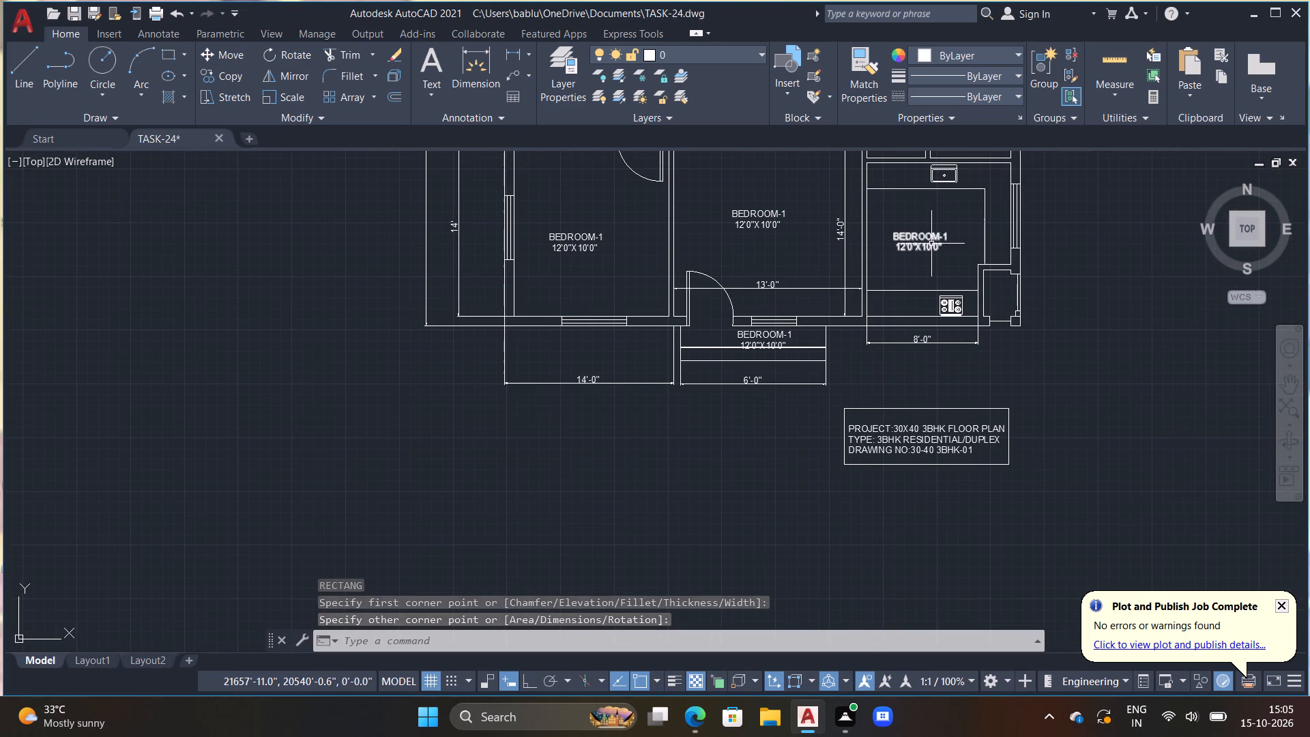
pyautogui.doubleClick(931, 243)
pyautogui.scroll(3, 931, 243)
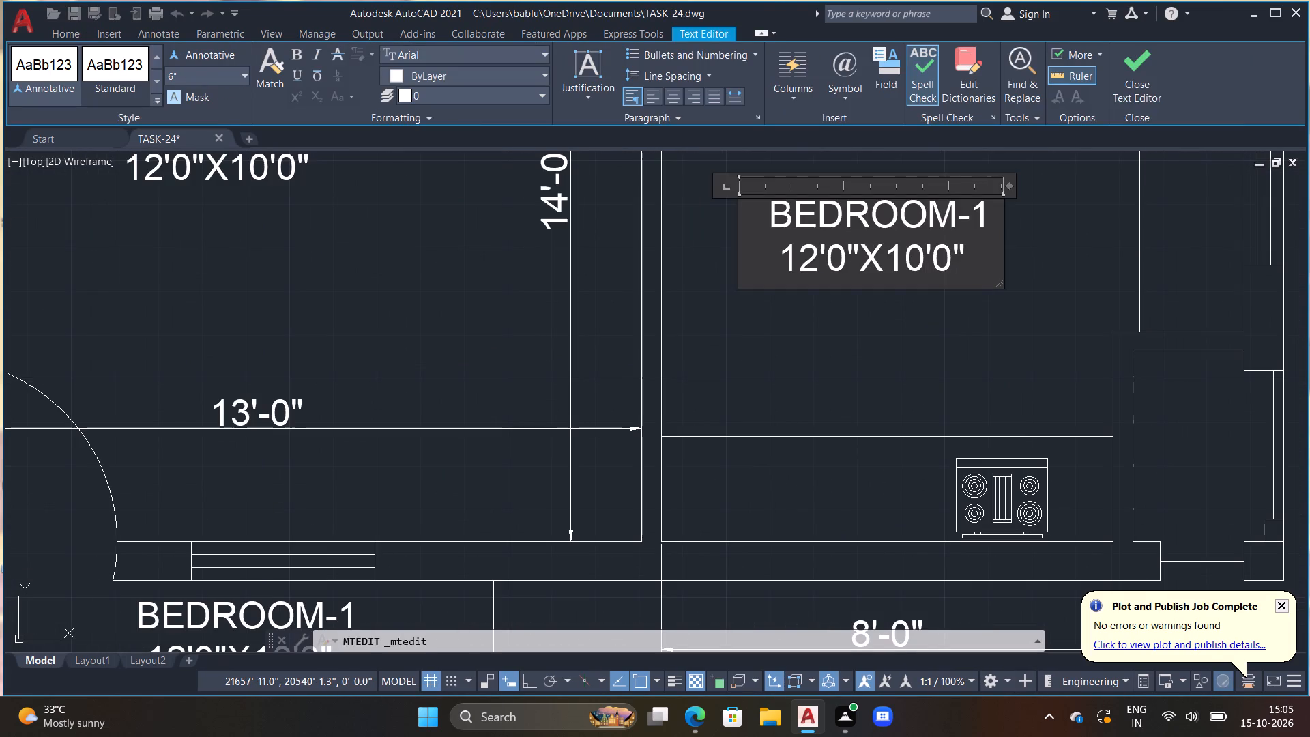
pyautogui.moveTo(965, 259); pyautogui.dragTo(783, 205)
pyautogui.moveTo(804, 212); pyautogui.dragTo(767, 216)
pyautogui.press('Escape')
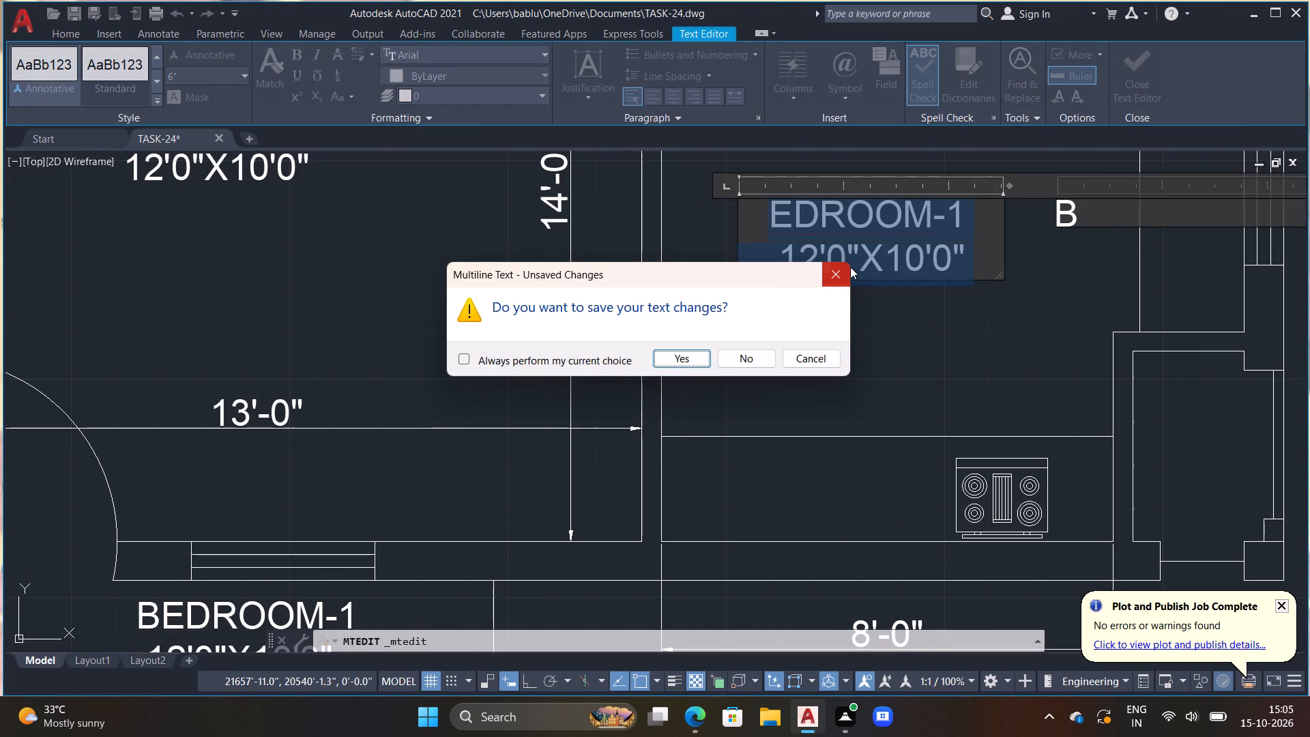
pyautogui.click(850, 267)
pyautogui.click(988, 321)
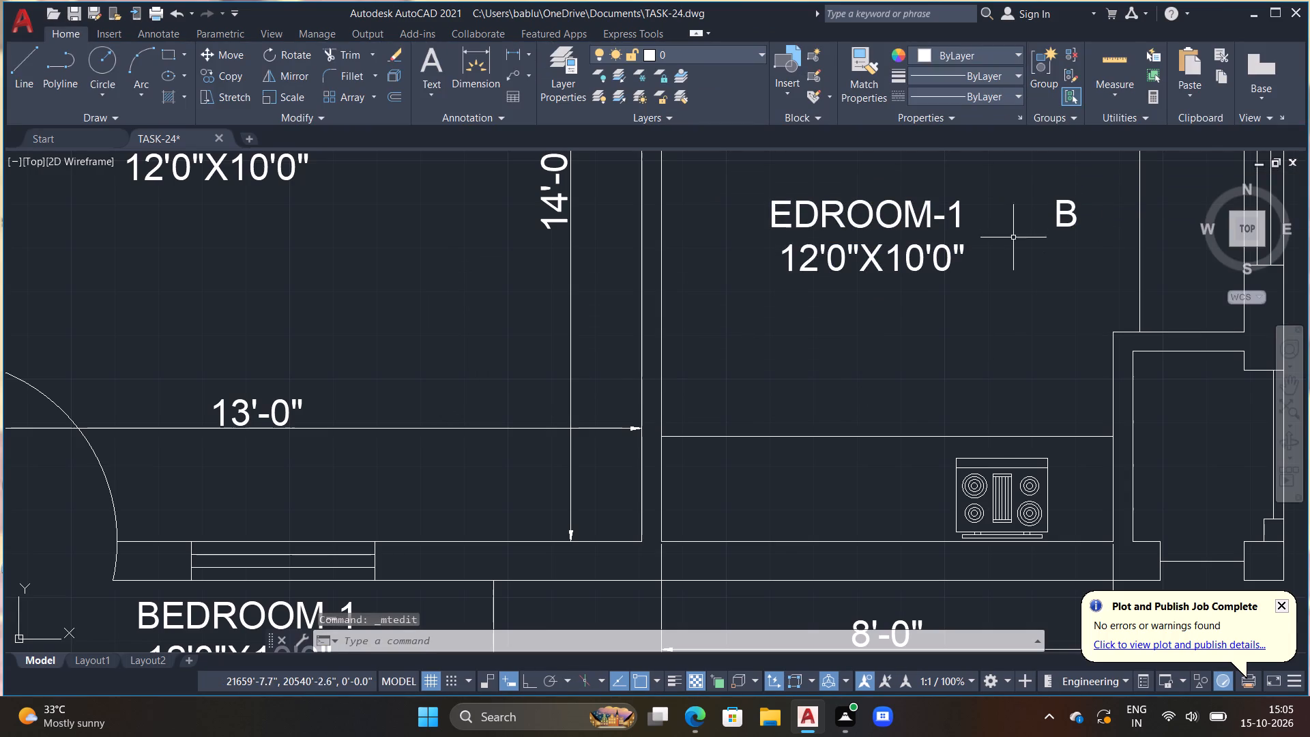
# Enlarge the text box of the room label in the kitchen and replace all its text with KITCHEN.
pyautogui.doubleClick(936, 261)
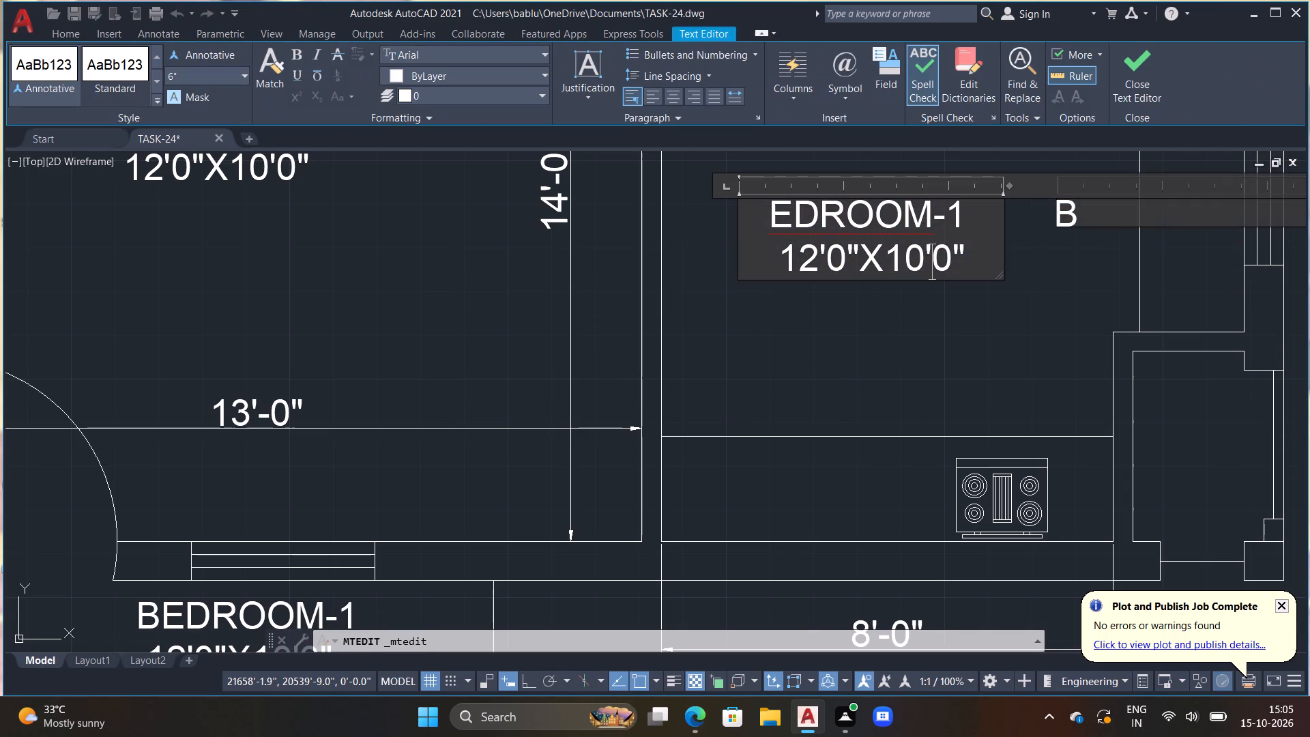
pyautogui.moveTo(997, 272); pyautogui.dragTo(1038, 317)
pyautogui.moveTo(1043, 321); pyautogui.dragTo(1054, 332)
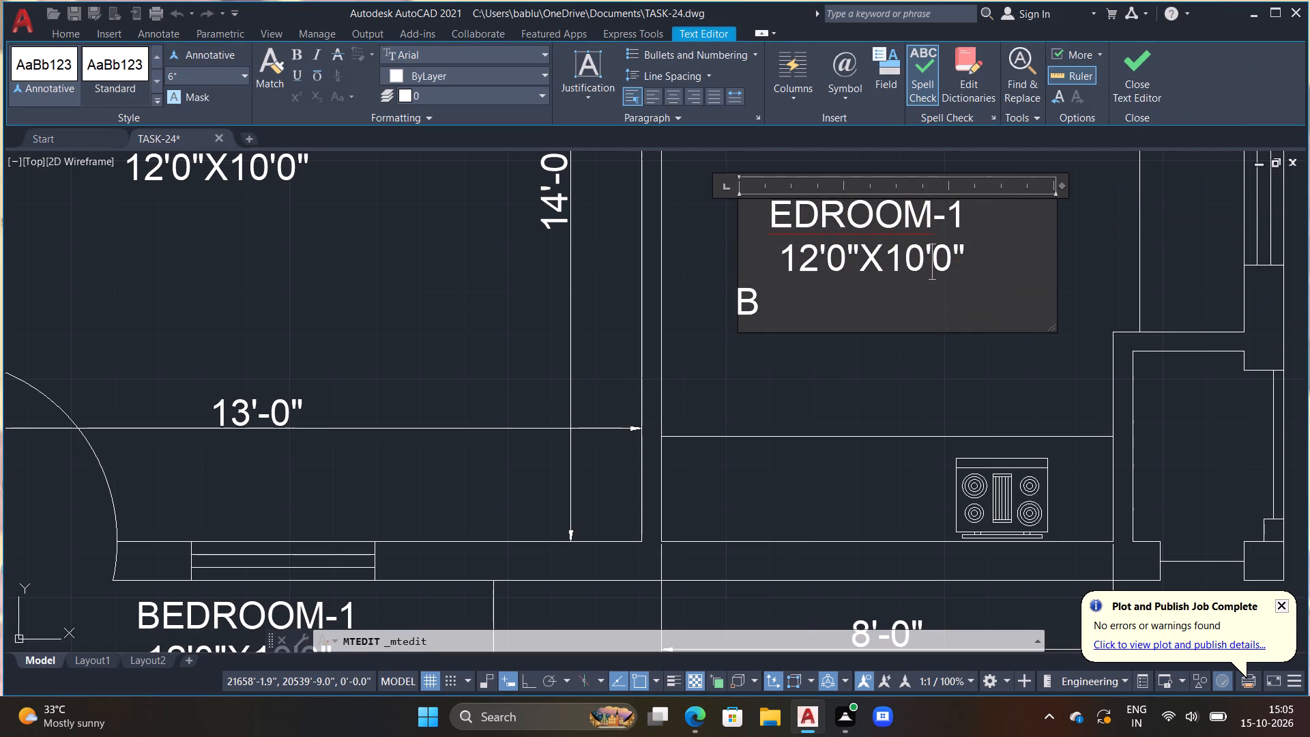
pyautogui.moveTo(781, 302); pyautogui.dragTo(723, 212)
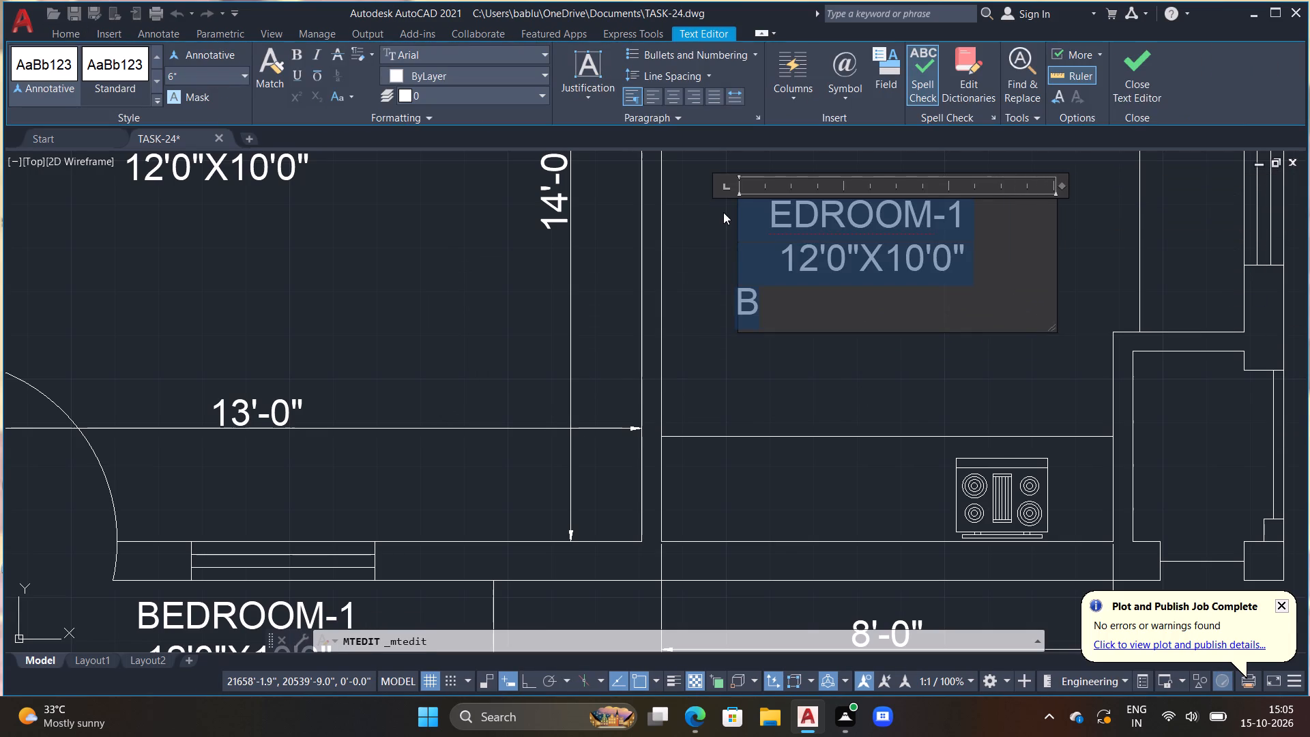
pyautogui.press('BackSpace')
pyautogui.press('space')
pyautogui.write('KITCHE')
pyautogui.press('n')
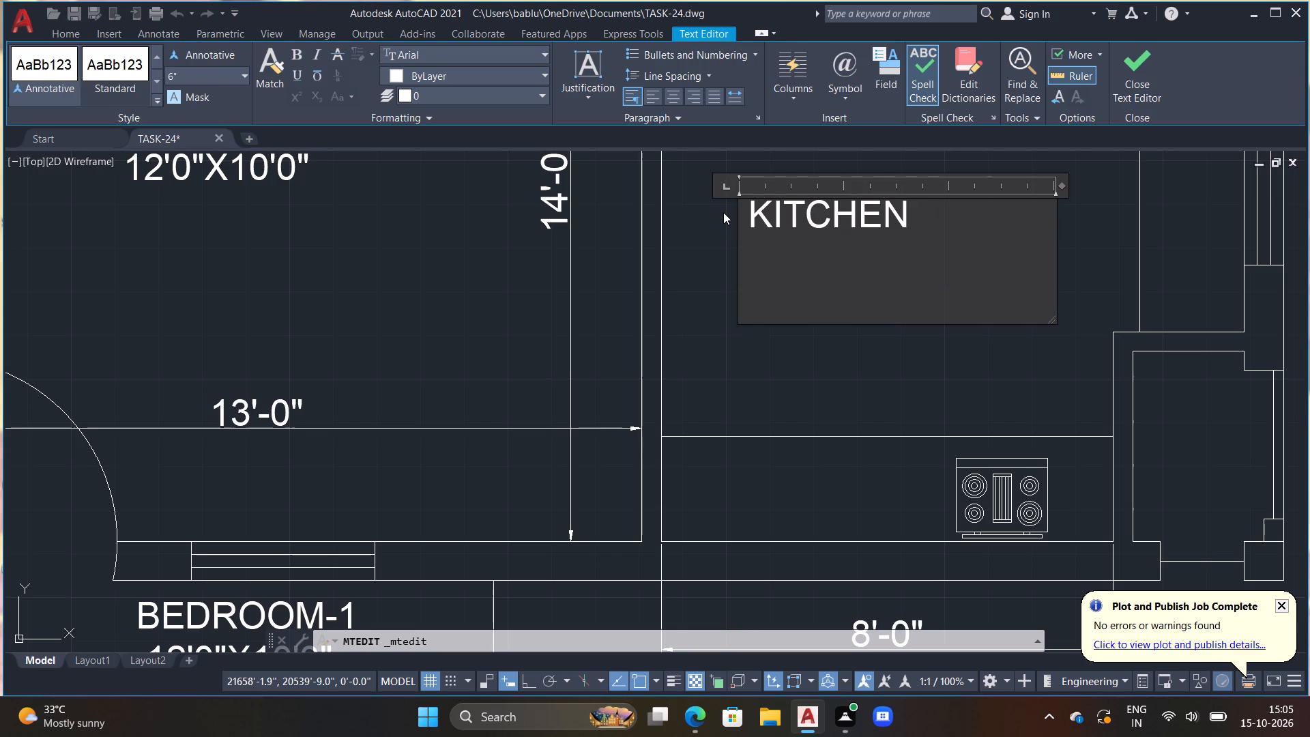
# Add a second line reading 9'0"X8'0" to the kitchen label, indent it under the name and finish editing.
pyautogui.press('Return')
pyautogui.press('space')
pyautogui.write("9'")
pyautogui.write('0"X')
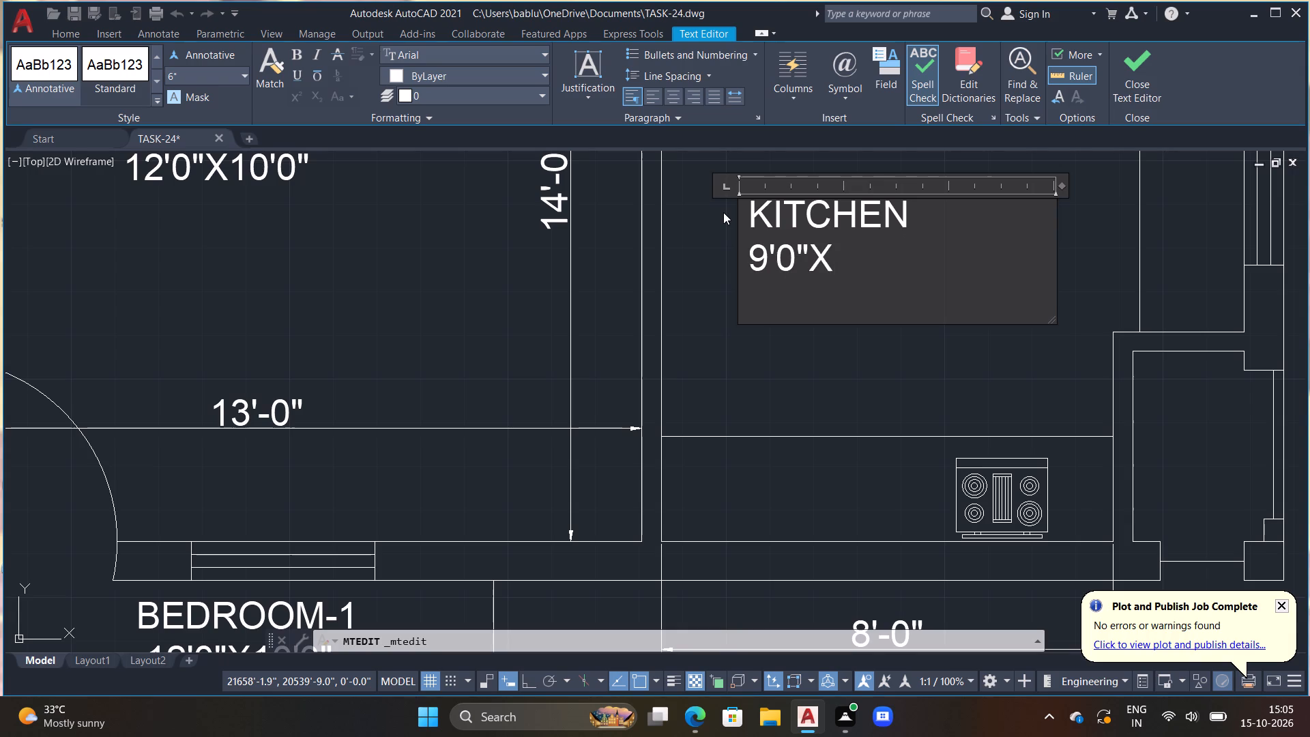
pyautogui.write('8\'0"')
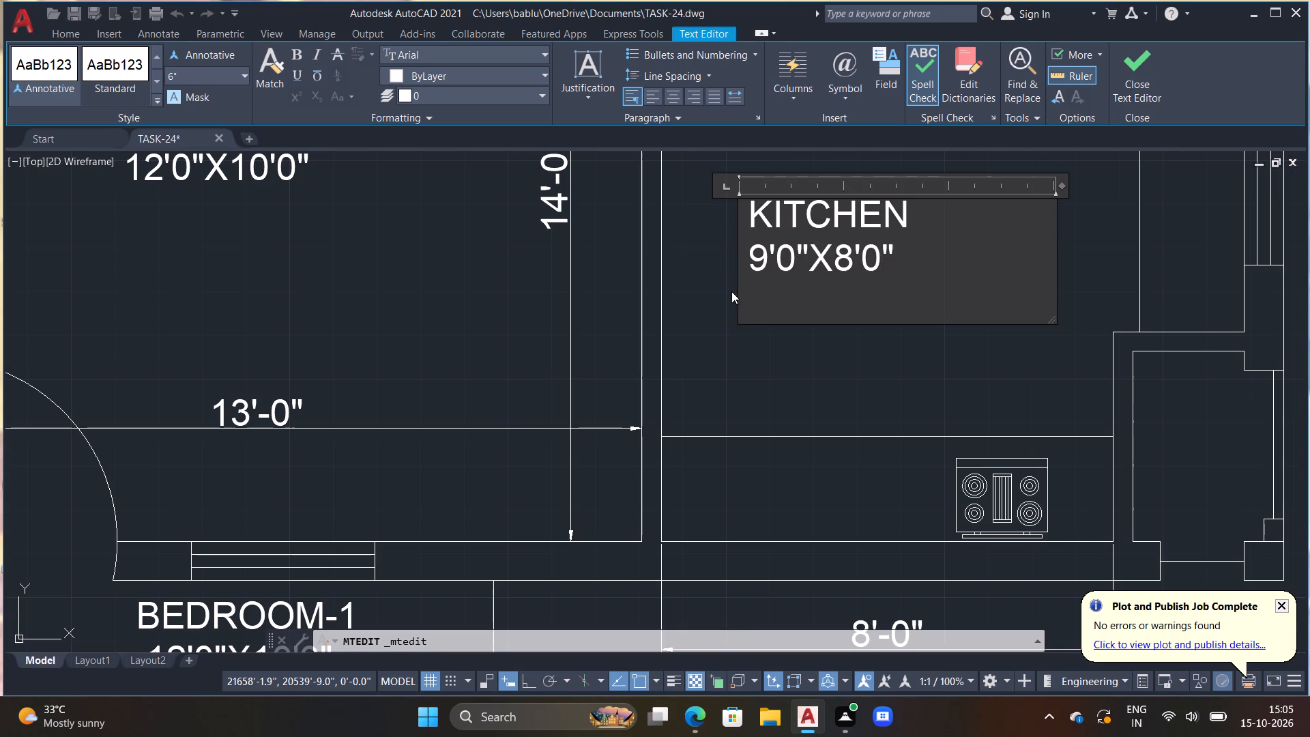
pyautogui.click(746, 255)
pyautogui.press('space')
pyautogui.press('space')
pyautogui.press('BackSpace')
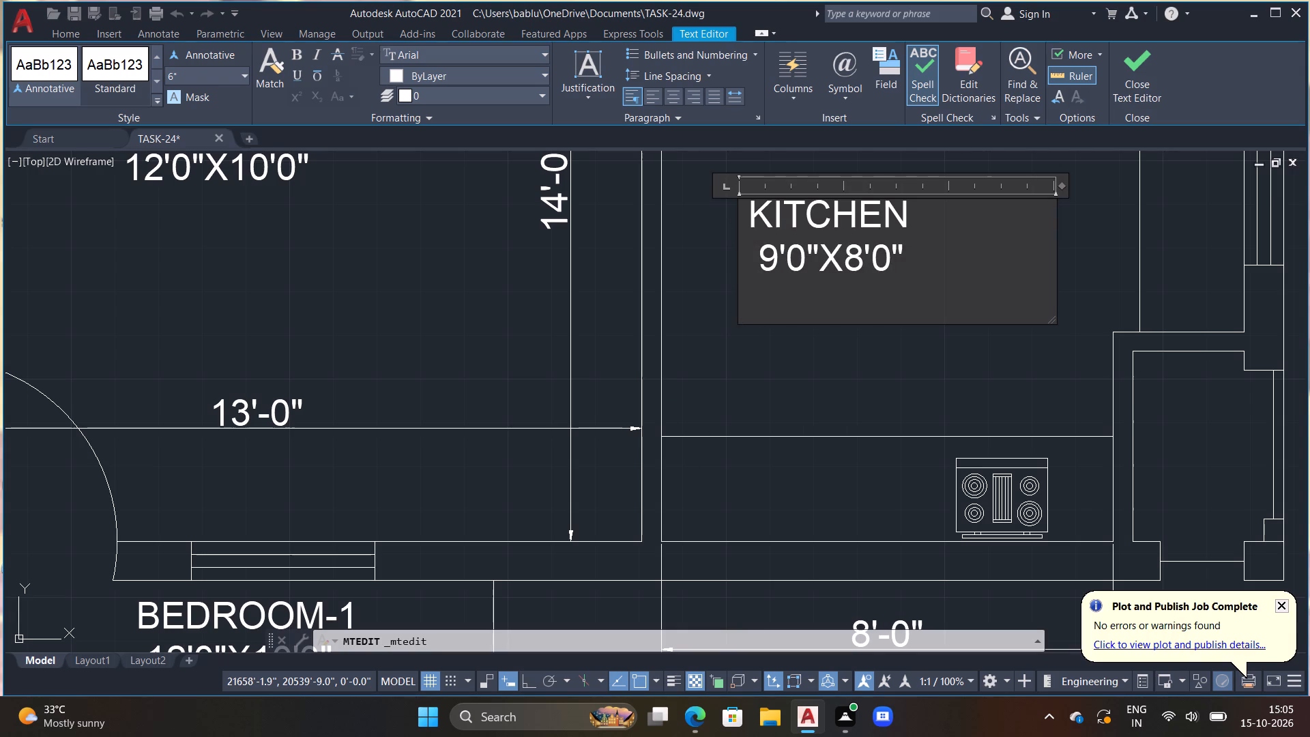
pyautogui.click(732, 361)
pyautogui.scroll(-1, 874, 371)
pyautogui.moveTo(871, 359); pyautogui.dragTo(831, 295, button='middle')
pyautogui.click(841, 460)
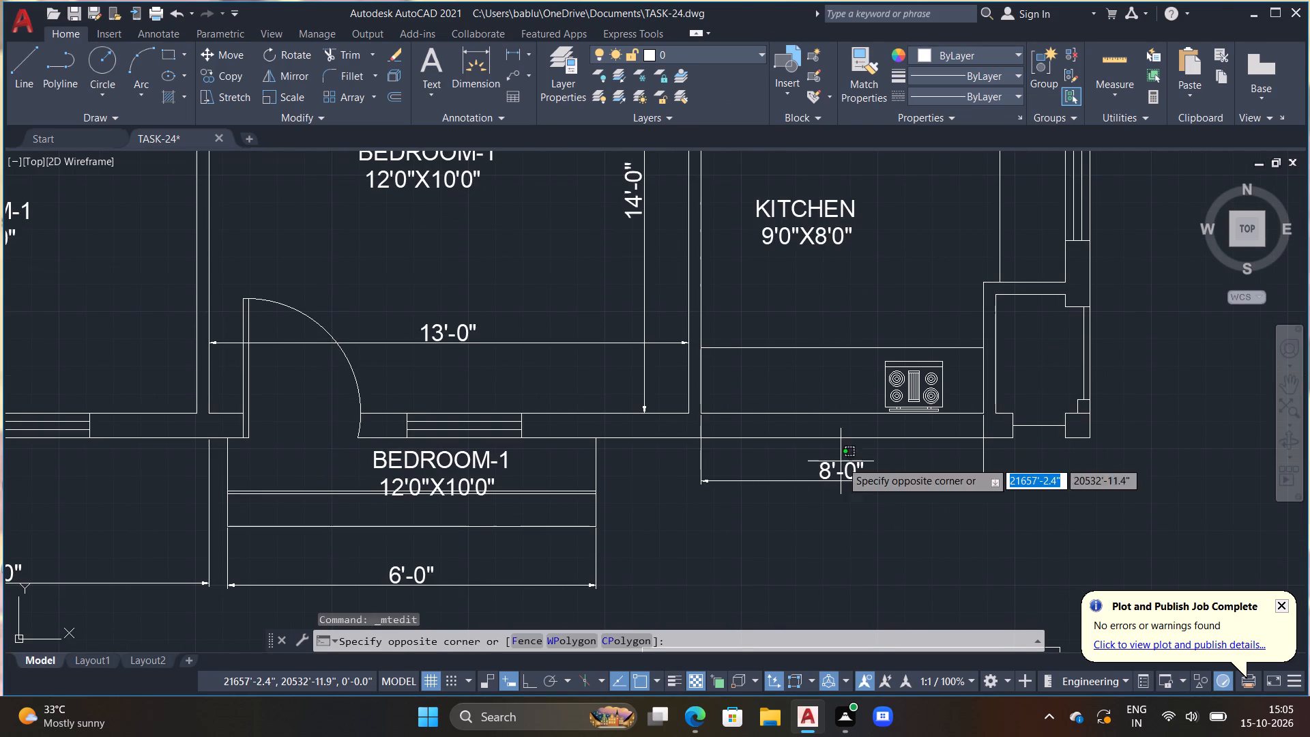
pyautogui.press('Escape')
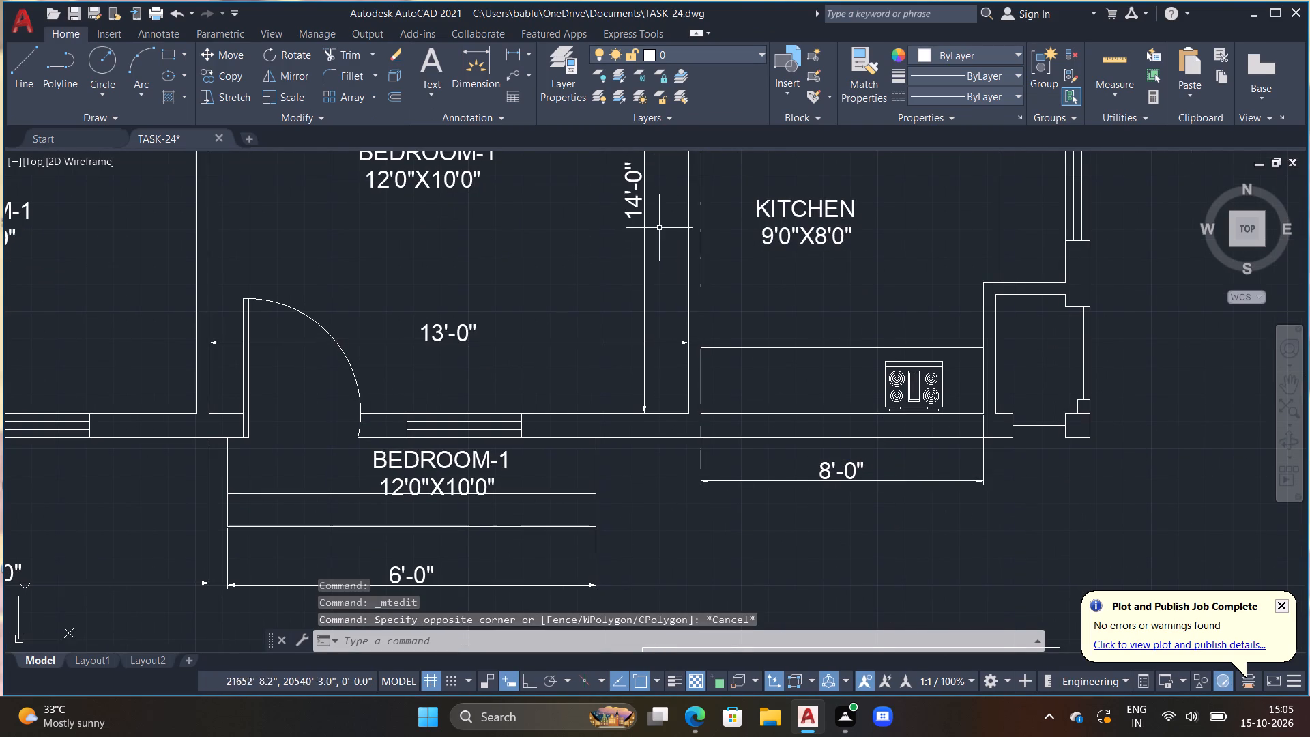
# Replace the label in the 13' by 14' room beside the kitchen with LIVING ROOM, widening its text box to fit one line.
pyautogui.scroll(-2, 506, 275)
pyautogui.moveTo(506, 276); pyautogui.dragTo(720, 376, button='middle')
pyautogui.doubleClick(693, 320)
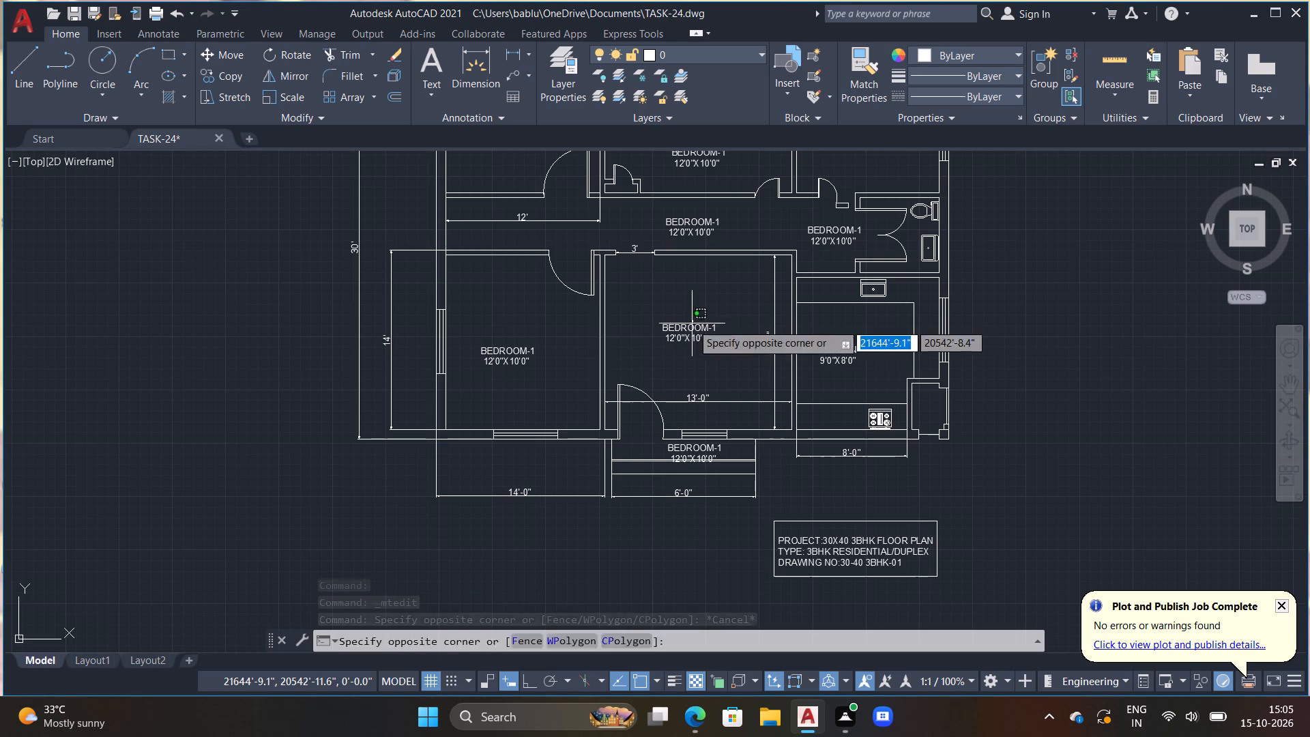
pyautogui.press('Escape')
pyautogui.doubleClick(690, 326)
pyautogui.scroll(3, 697, 338)
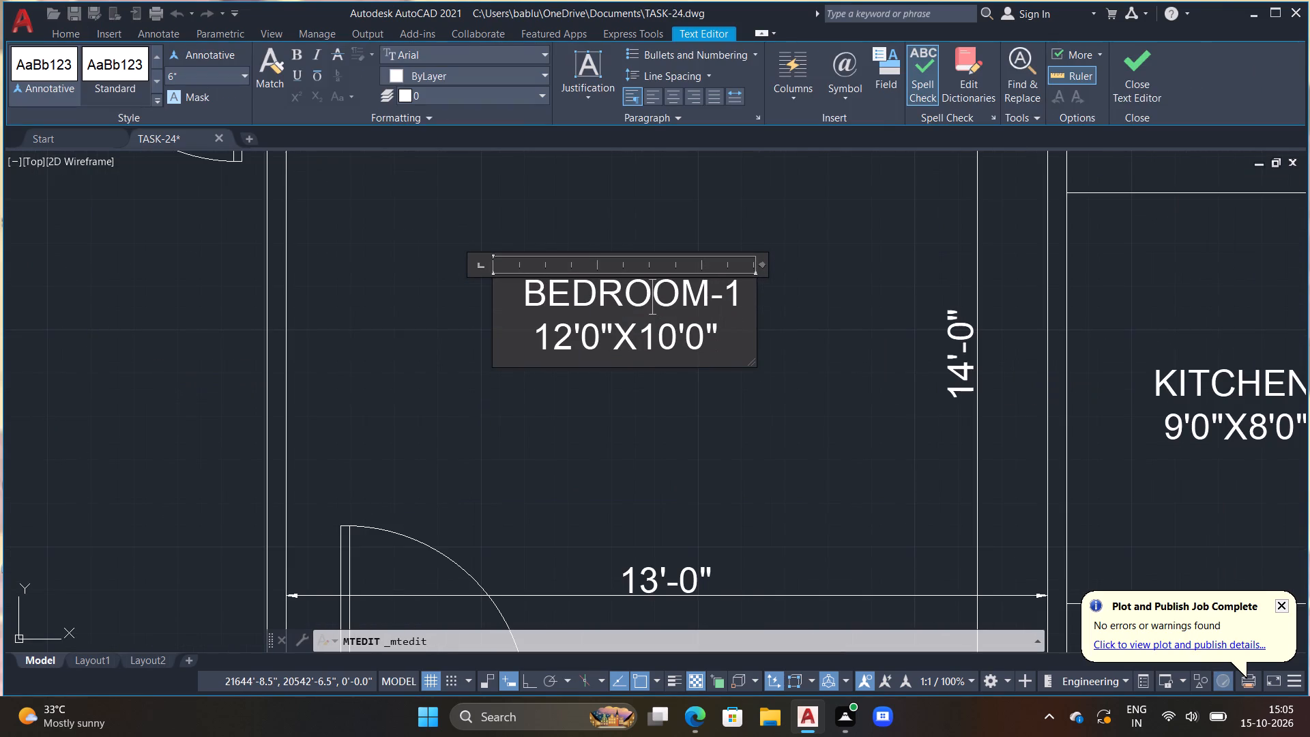
pyautogui.moveTo(725, 334); pyautogui.dragTo(526, 300)
pyautogui.press('BackSpace')
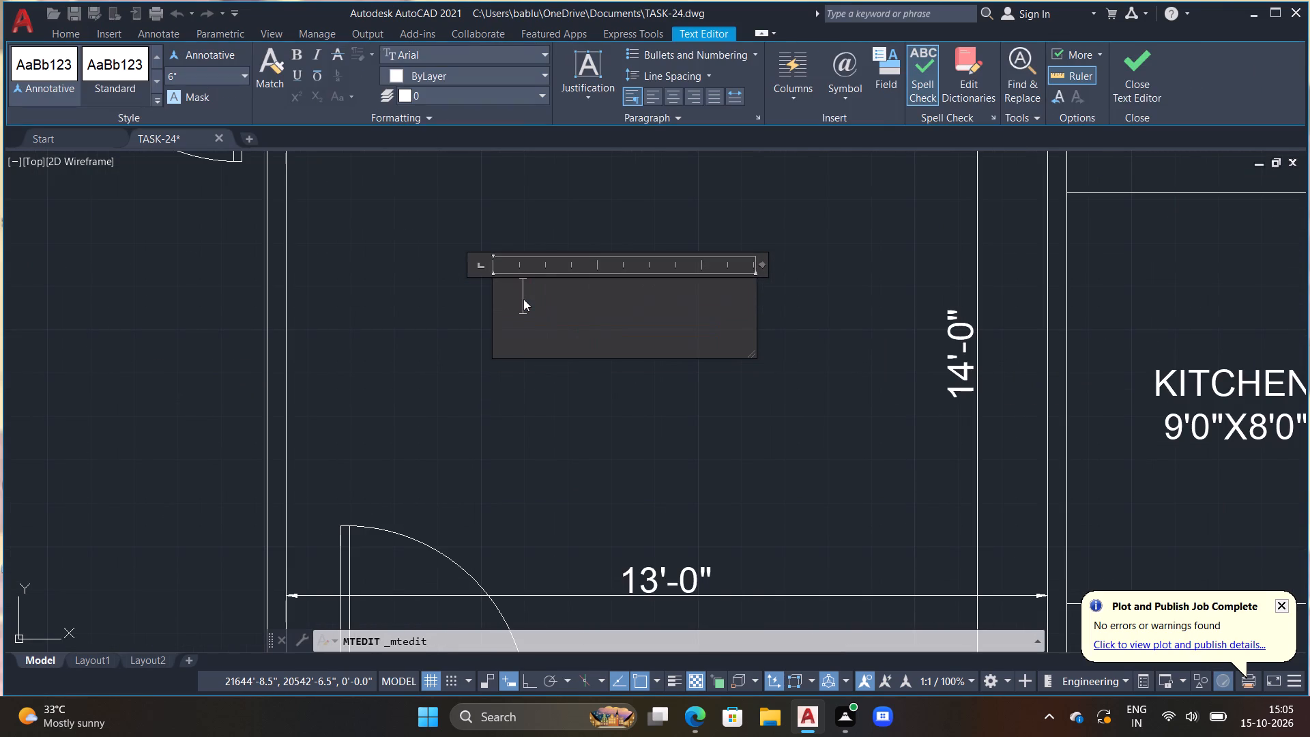
pyautogui.write('LIVING')
pyautogui.press('space')
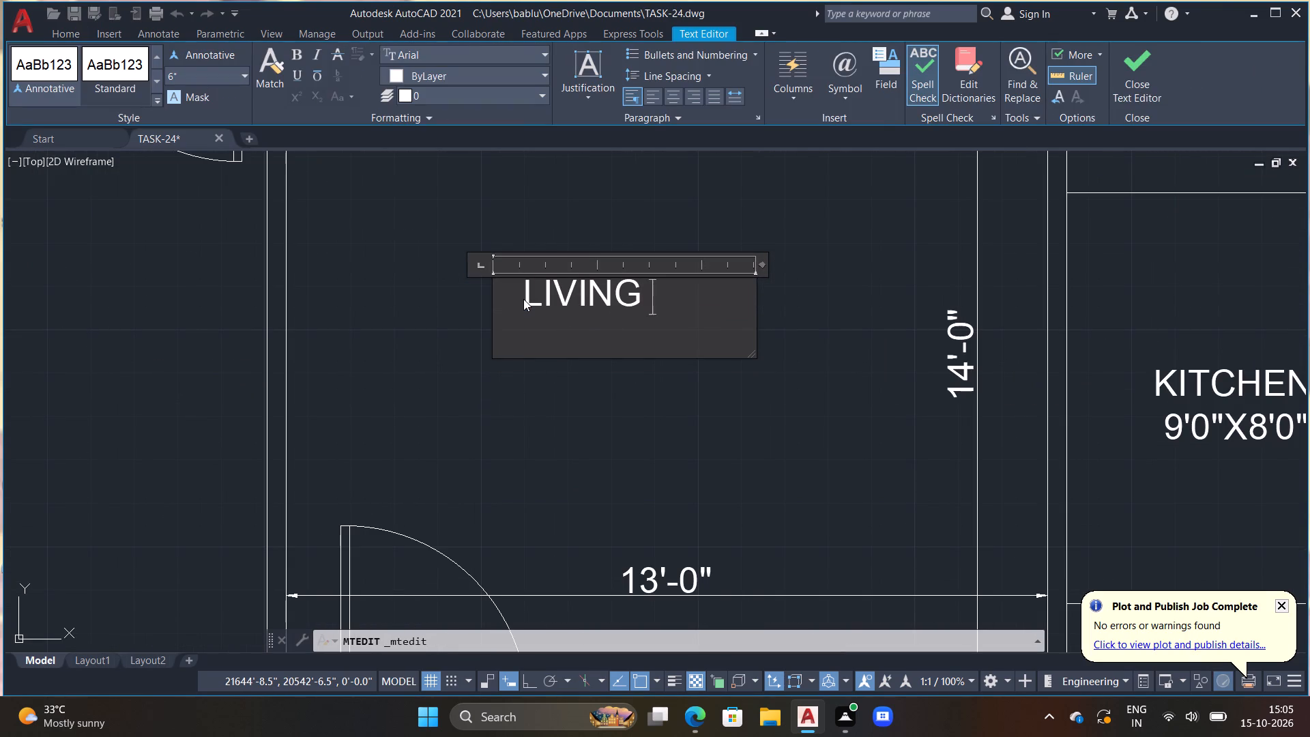
pyautogui.write('ROOM')
pyautogui.press('Return')
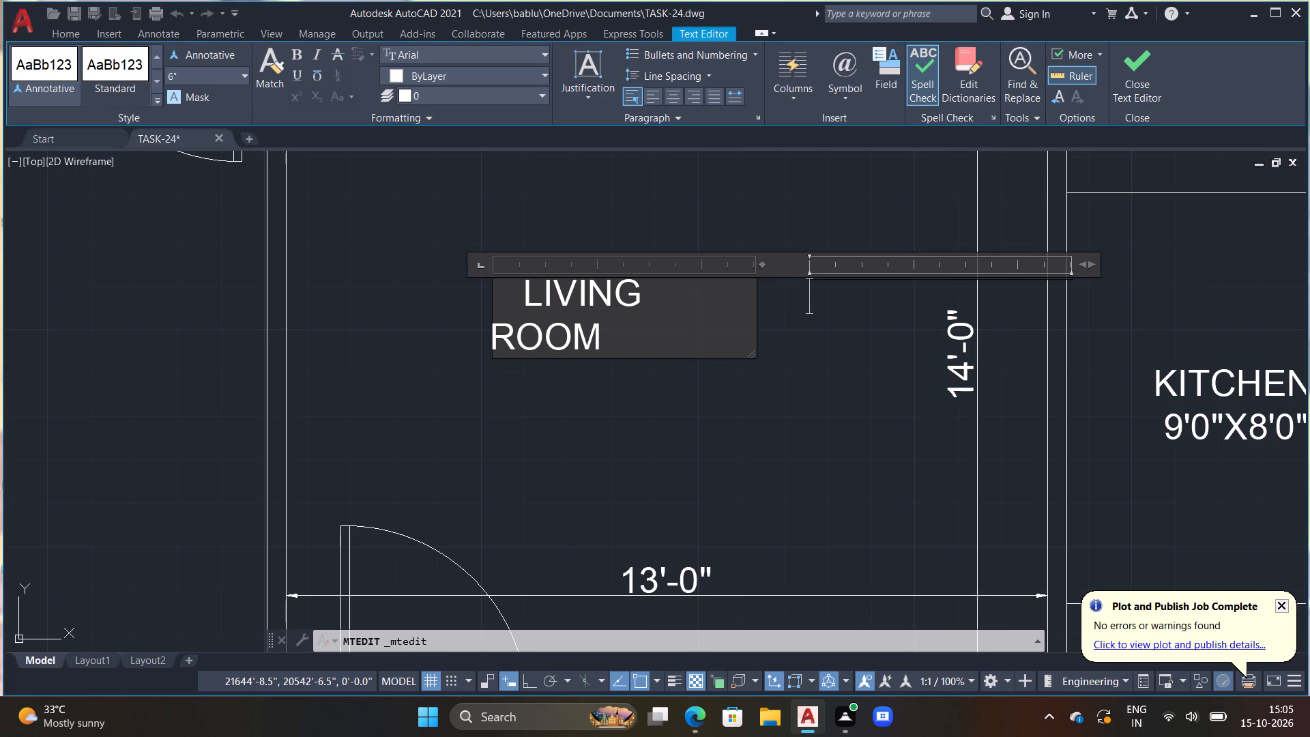
pyautogui.moveTo(753, 349); pyautogui.dragTo(871, 441)
# Add an indented second line reading 13'0"X14'0" under LIVING ROOM and finish editing the label.
pyautogui.press('space')
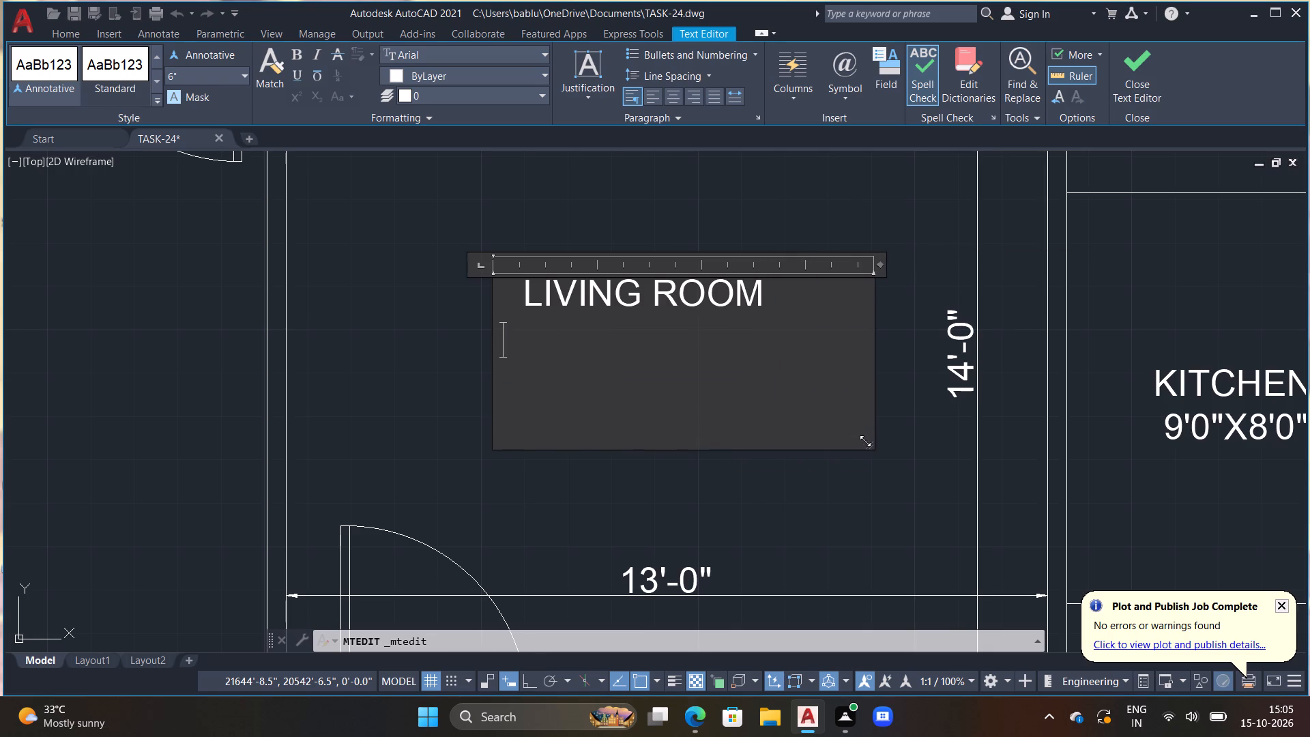
pyautogui.press('space')
pyautogui.press('space')
pyautogui.press('space')
pyautogui.write('13\'0"X')
pyautogui.write("14'")
pyautogui.write('0"')
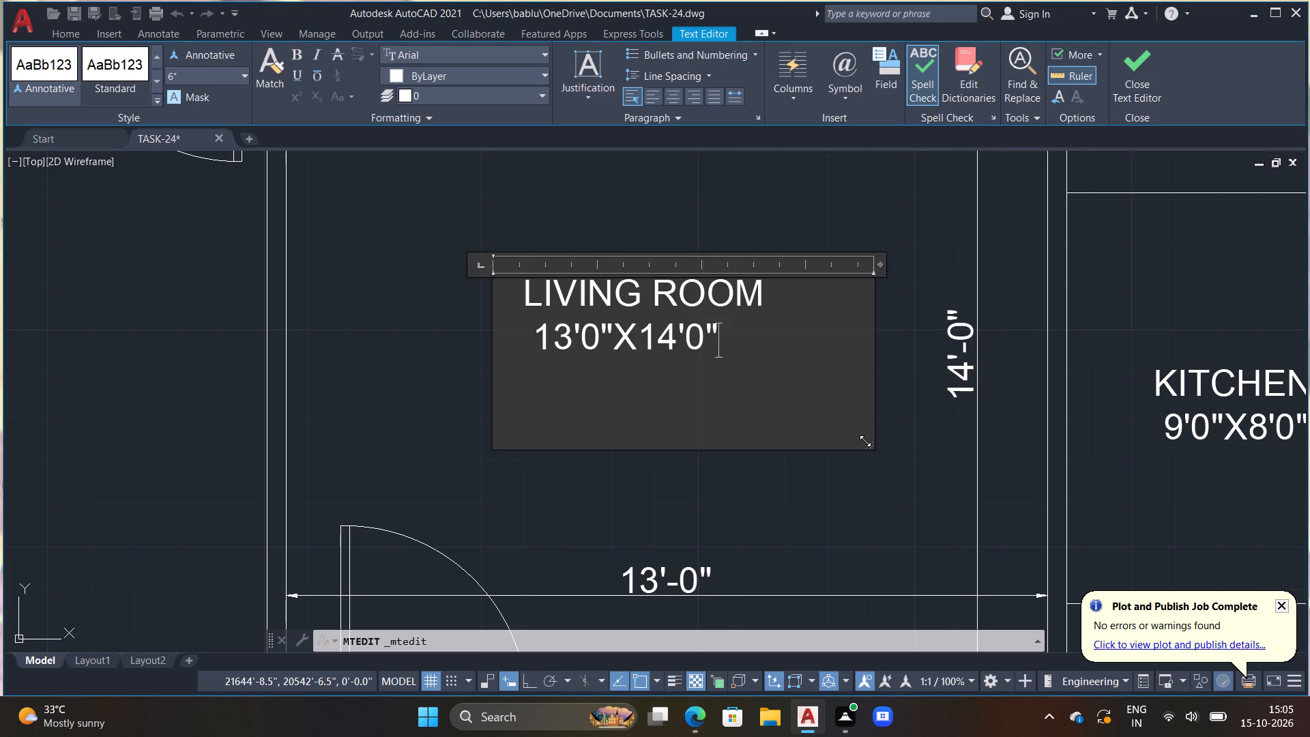
pyautogui.click(528, 348)
pyautogui.press('space')
pyautogui.press('space')
pyautogui.click(435, 392)
# Widen the text box of the bedroom label west of the living room and rename it BEDROOM-2.
pyautogui.scroll(-1, 590, 343)
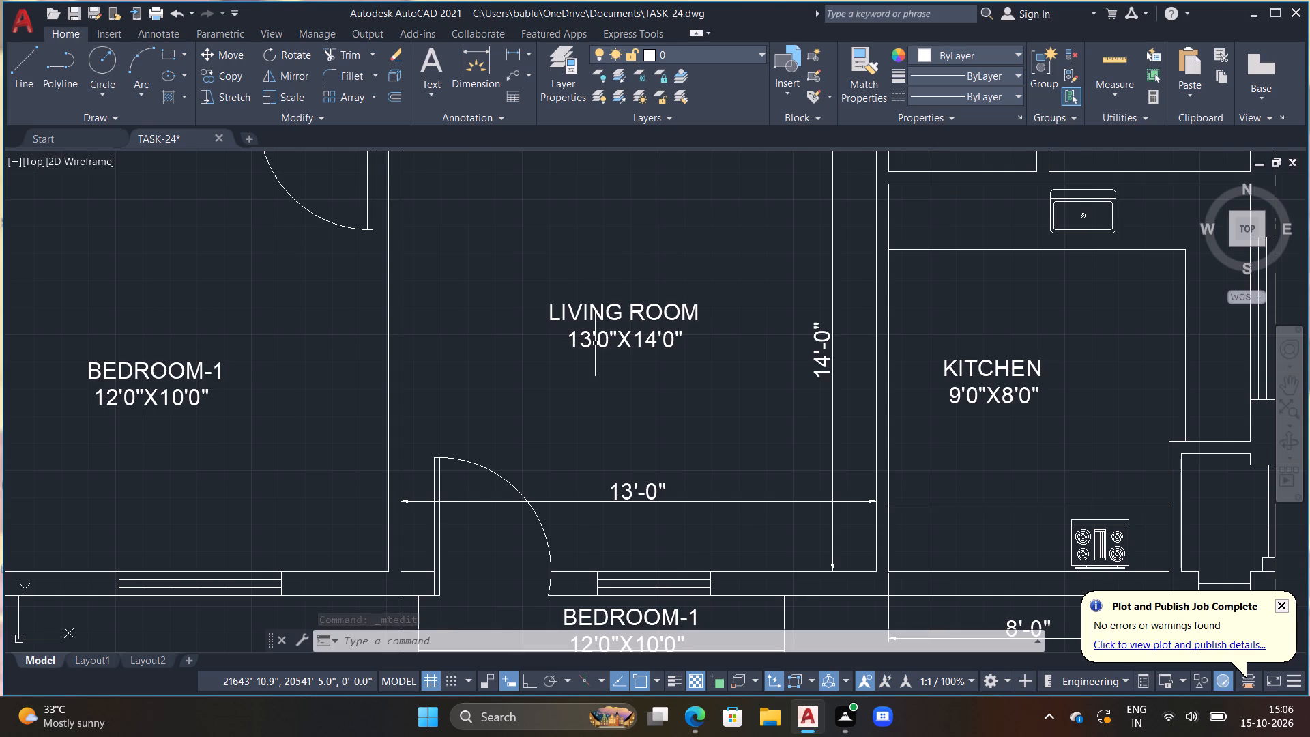
pyautogui.doubleClick(171, 377)
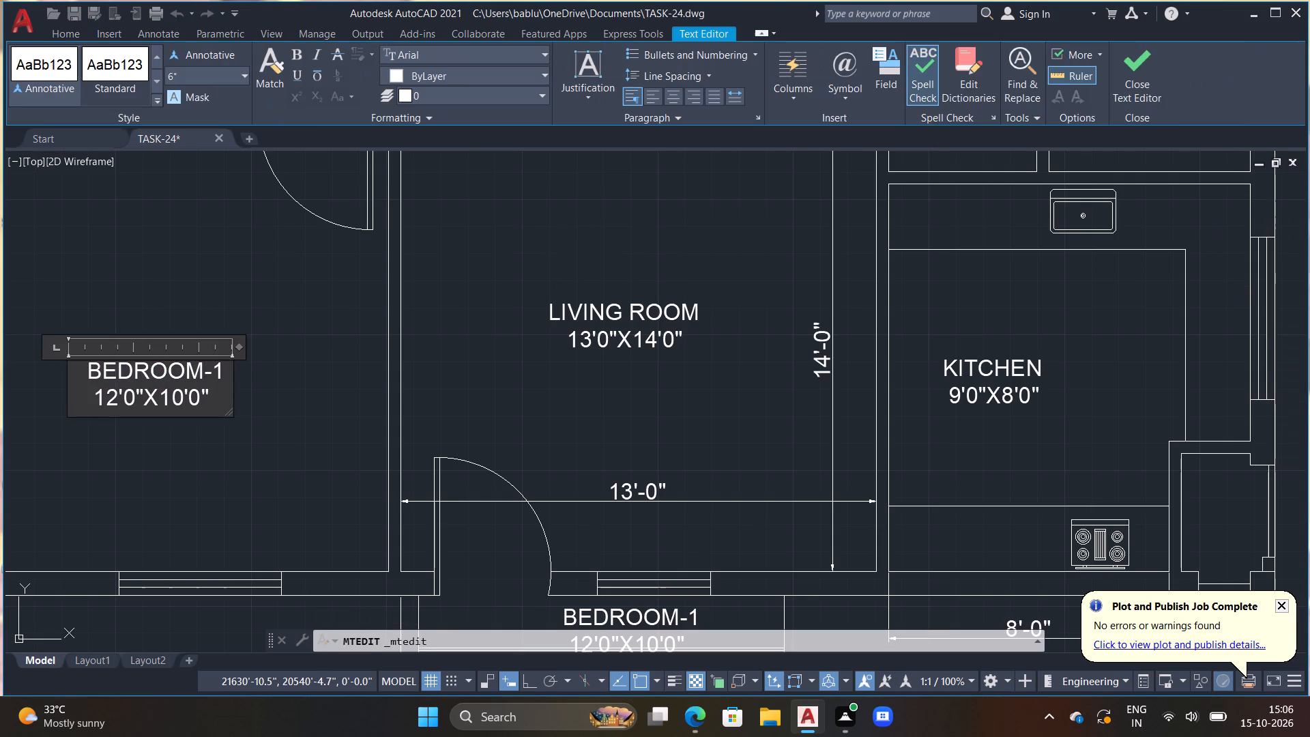
pyautogui.moveTo(227, 409); pyautogui.dragTo(280, 425)
pyautogui.click(231, 370)
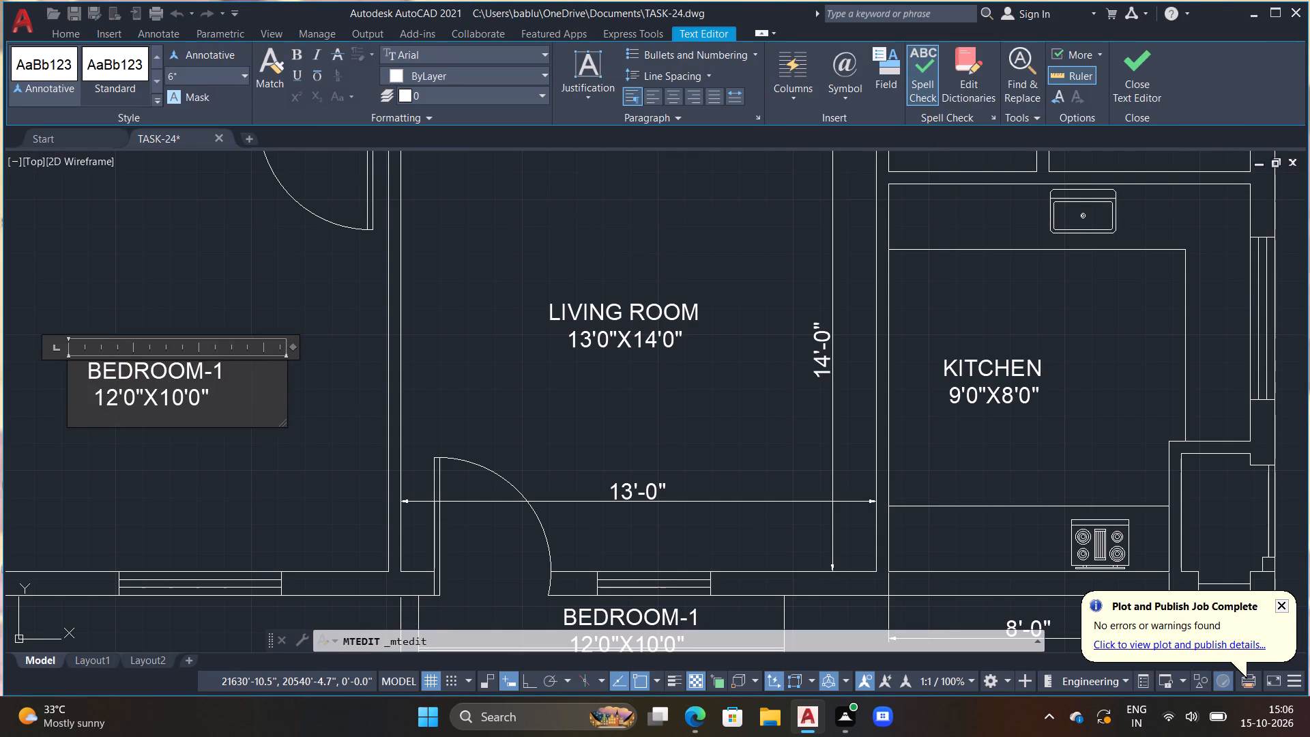
pyautogui.press('BackSpace')
pyautogui.press('2')
# Change the size line of the BEDROOM-2 label to 10'0"X14'0" and finish editing.
pyautogui.click(184, 394)
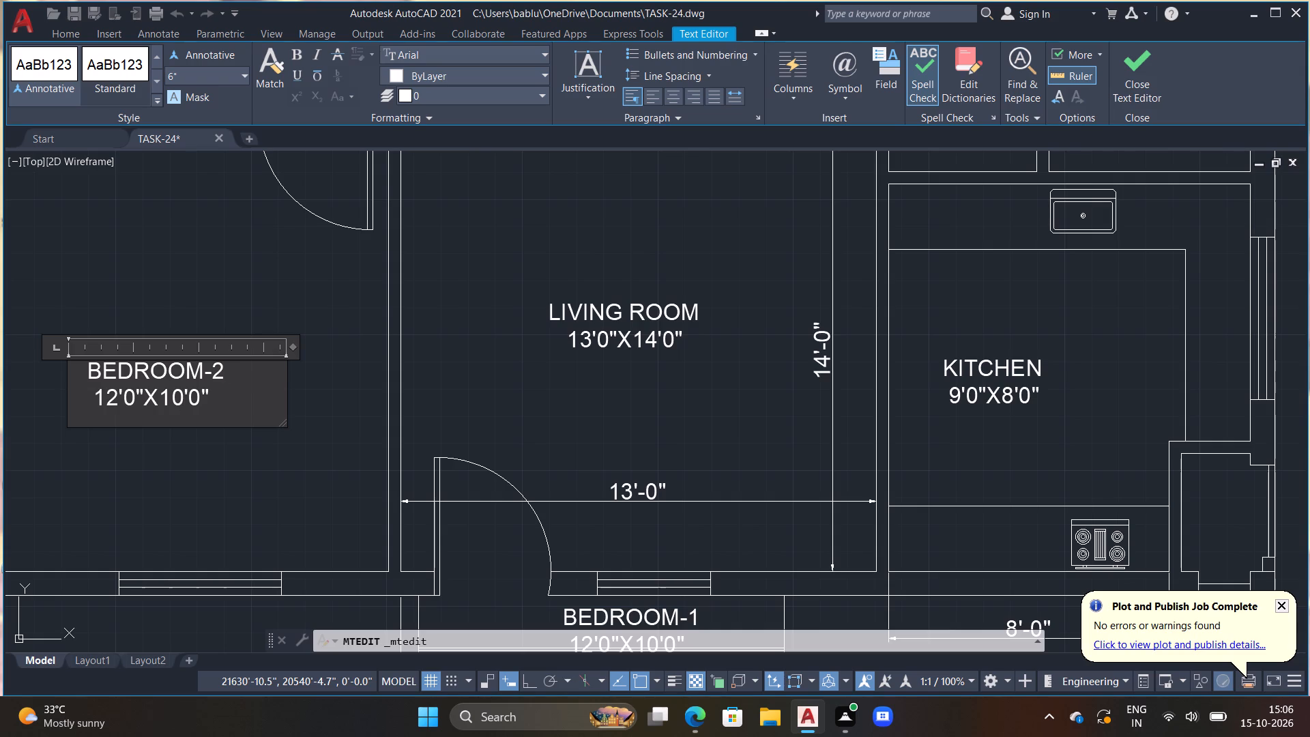
pyautogui.press('BackSpace')
pyautogui.press('4')
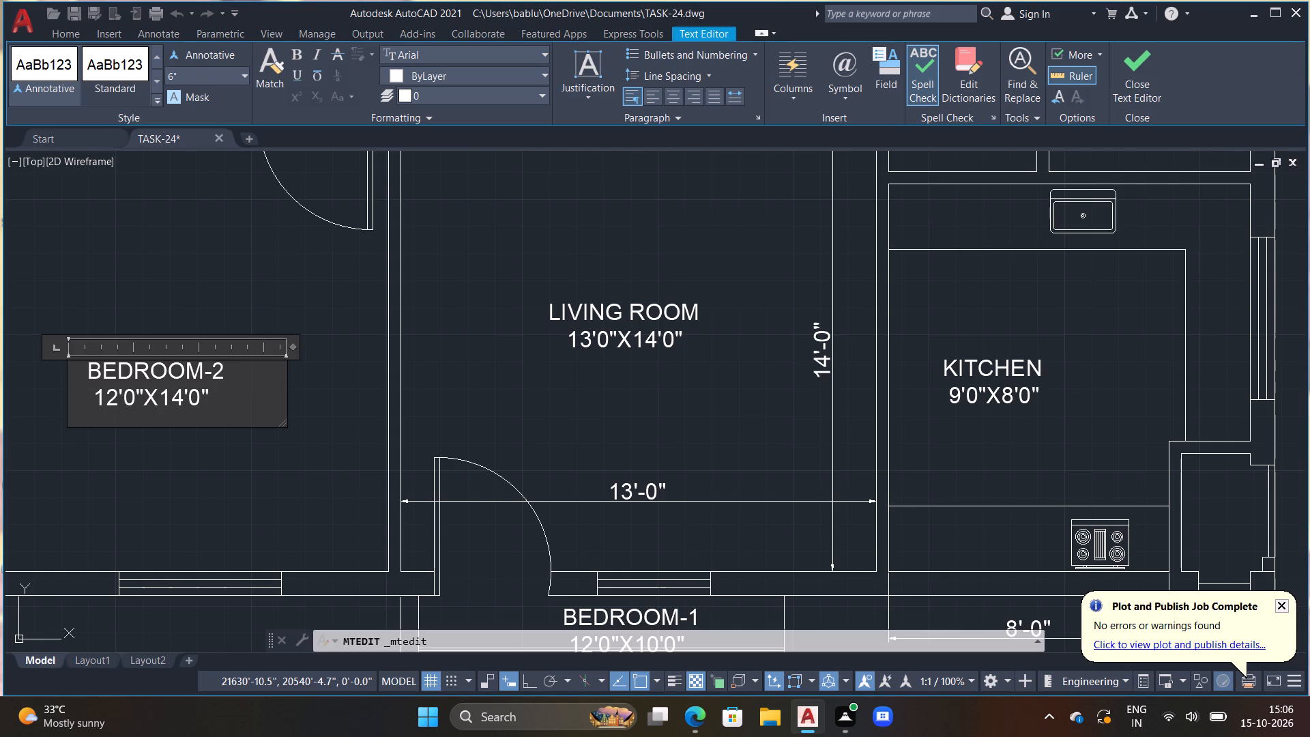
pyautogui.click(118, 398)
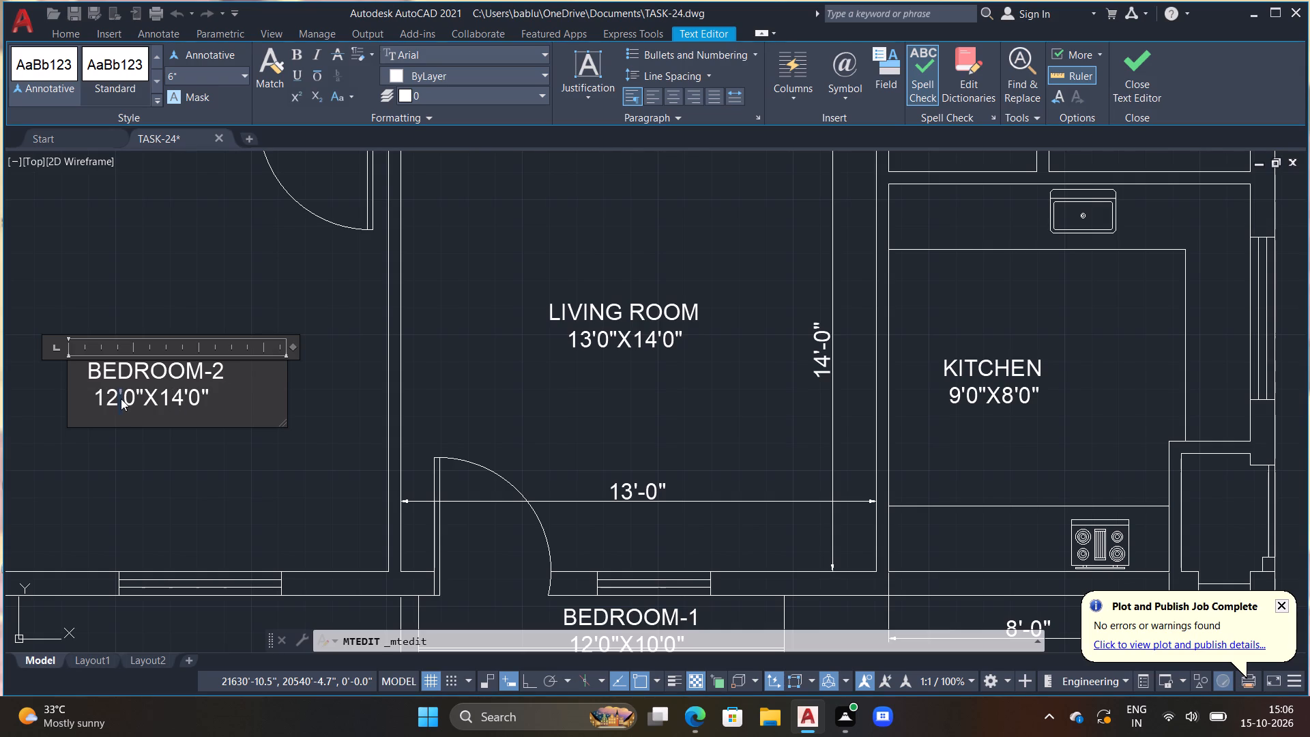
pyautogui.scroll(1, 121, 399)
pyautogui.click(116, 399)
pyautogui.press('BackSpace')
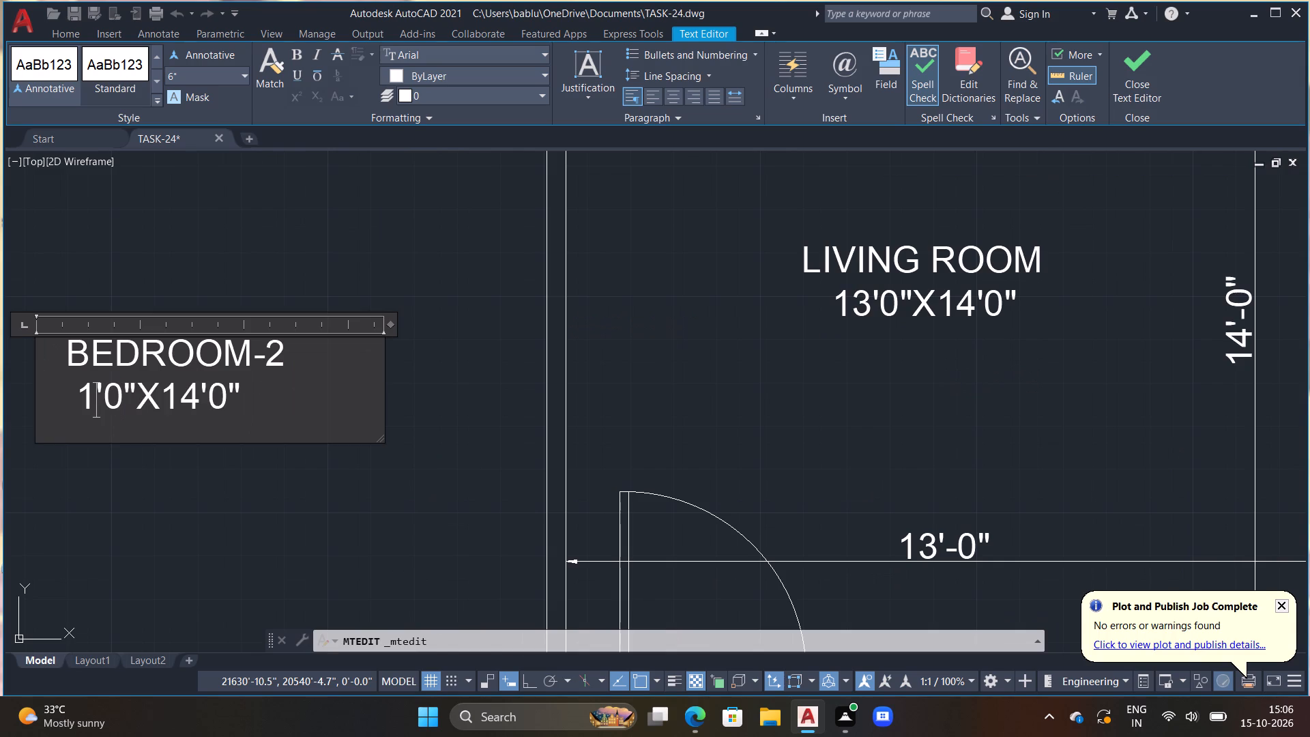
pyautogui.press('0')
pyautogui.moveTo(424, 225); pyautogui.dragTo(430, 232)
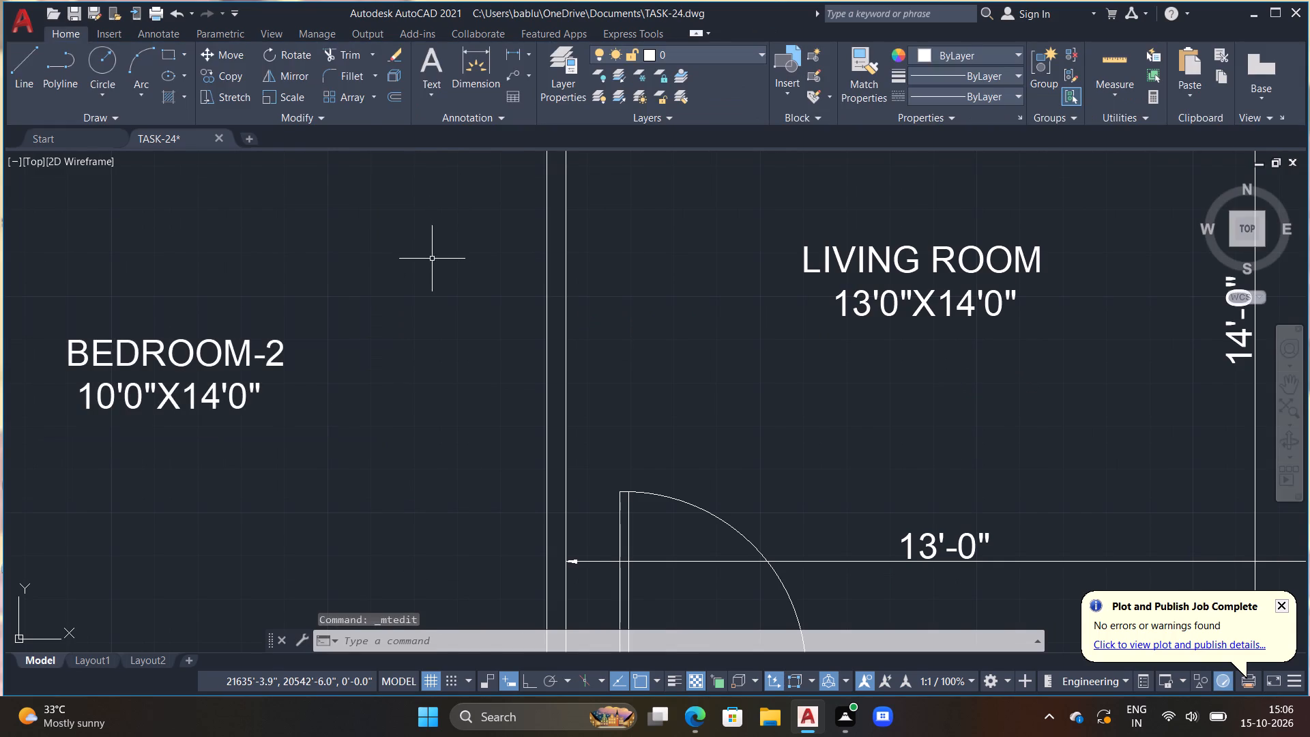
# Replace the label beside the common bathroom's double door with BATH-2(COMMON), widening its text box to fit one line.
pyautogui.scroll(-2, 439, 269)
pyautogui.moveTo(458, 301); pyautogui.dragTo(523, 308, button='middle')
pyautogui.scroll(-1, 529, 309)
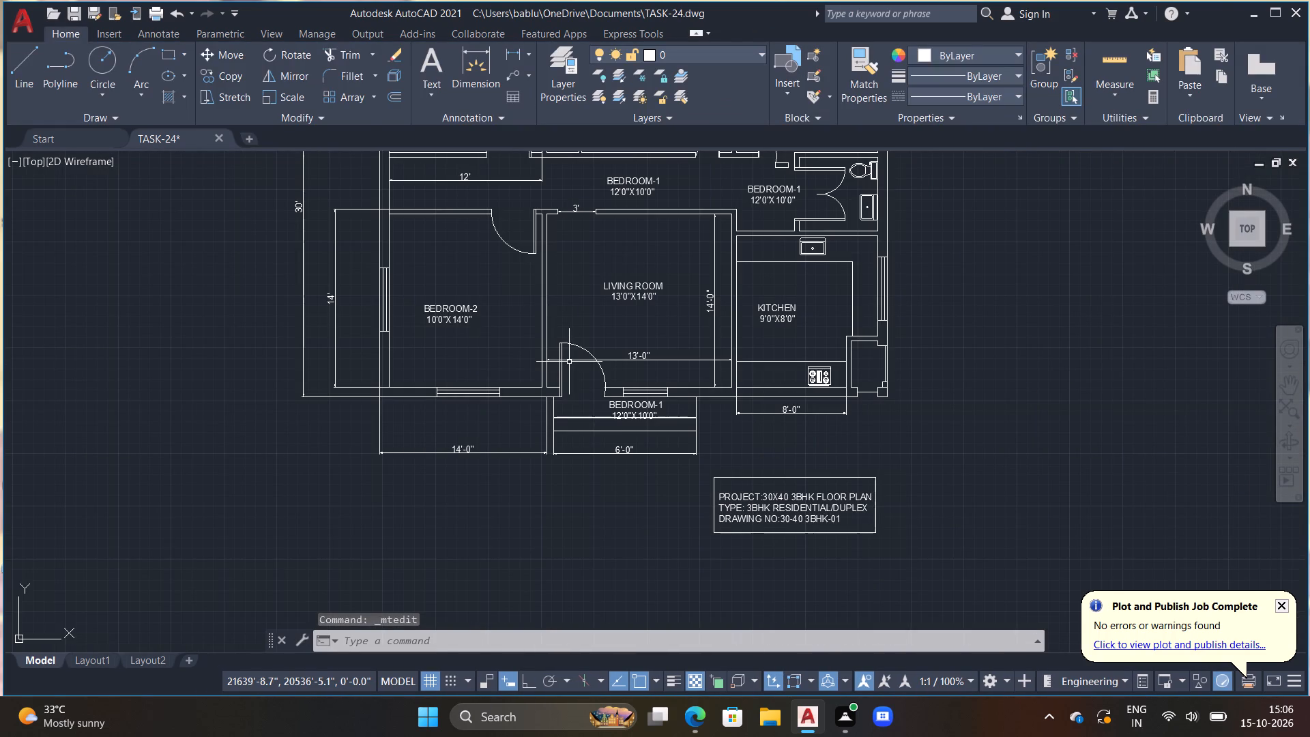
pyautogui.moveTo(807, 256); pyautogui.dragTo(793, 300, button='middle')
pyautogui.scroll(1, 785, 259)
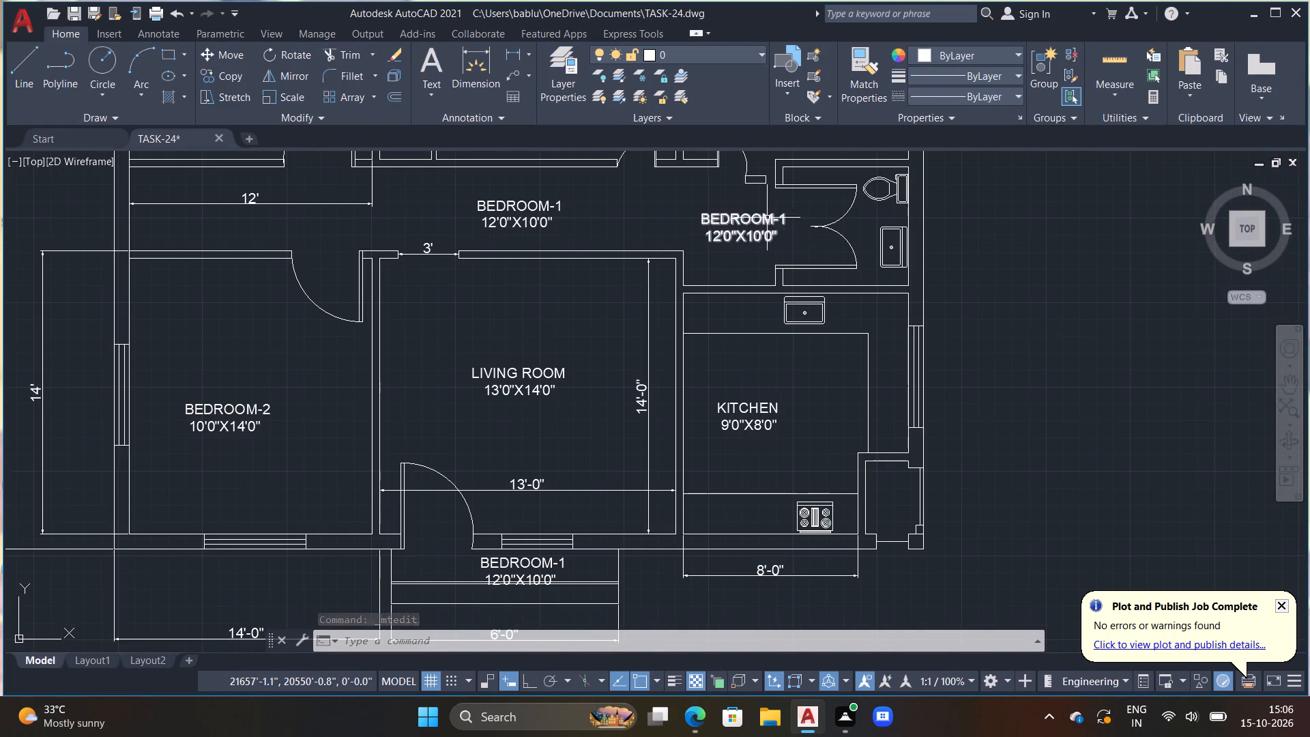
pyautogui.doubleClick(767, 218)
pyautogui.scroll(3, 772, 225)
pyautogui.moveTo(796, 264); pyautogui.dragTo(458, 200)
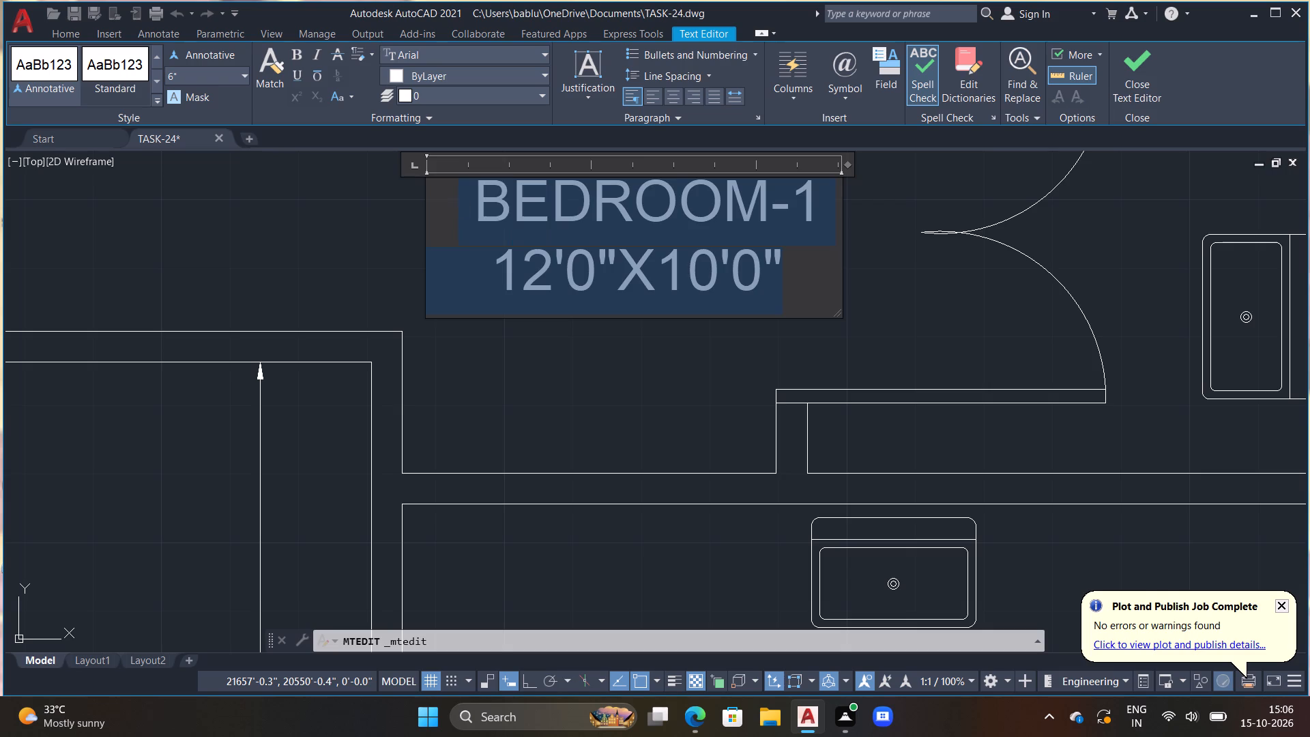
pyautogui.press('BackSpace')
pyautogui.write('BTH')
pyautogui.press('BackSpace')
pyautogui.press('BackSpace')
pyautogui.write('ATH')
pyautogui.press('space')
pyautogui.press('BackSpace')
pyautogui.write('-2')
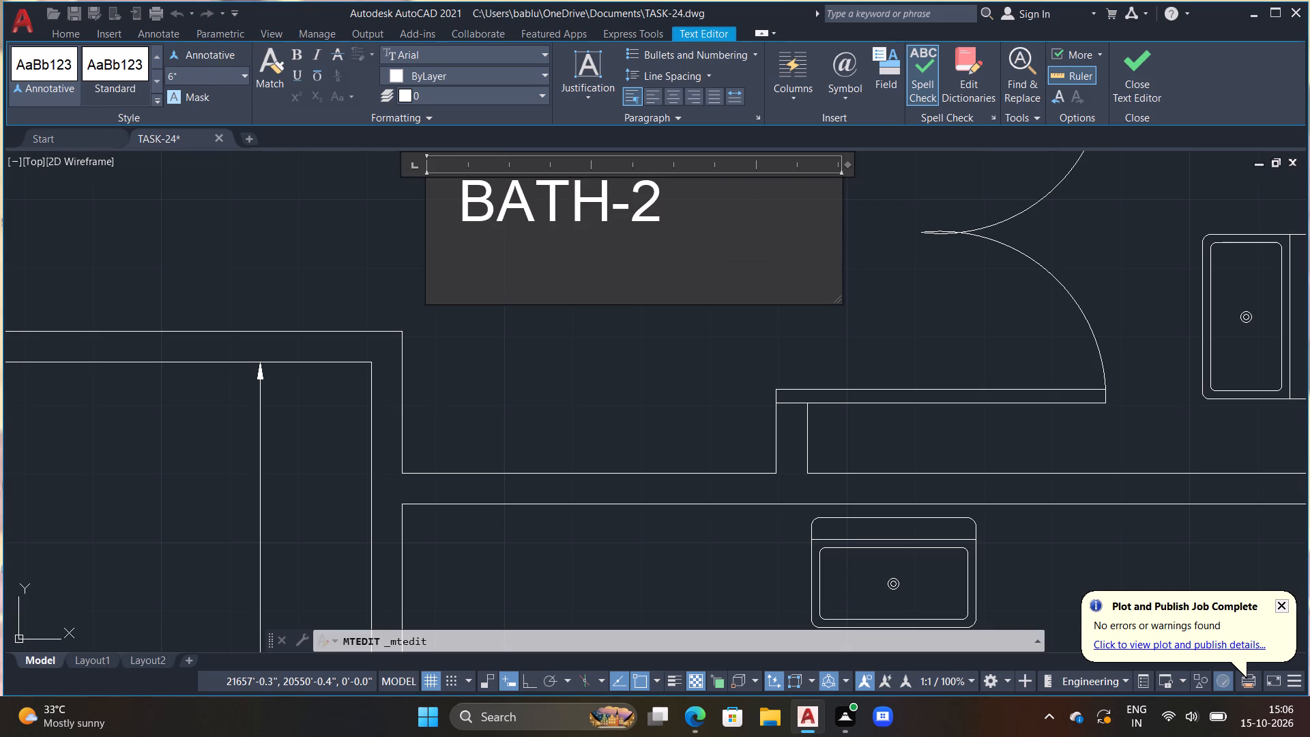
pyautogui.hotkey('shift', '(')
pyautogui.write('COOM')
pyautogui.press('BackSpace')
pyautogui.press('BackSpace')
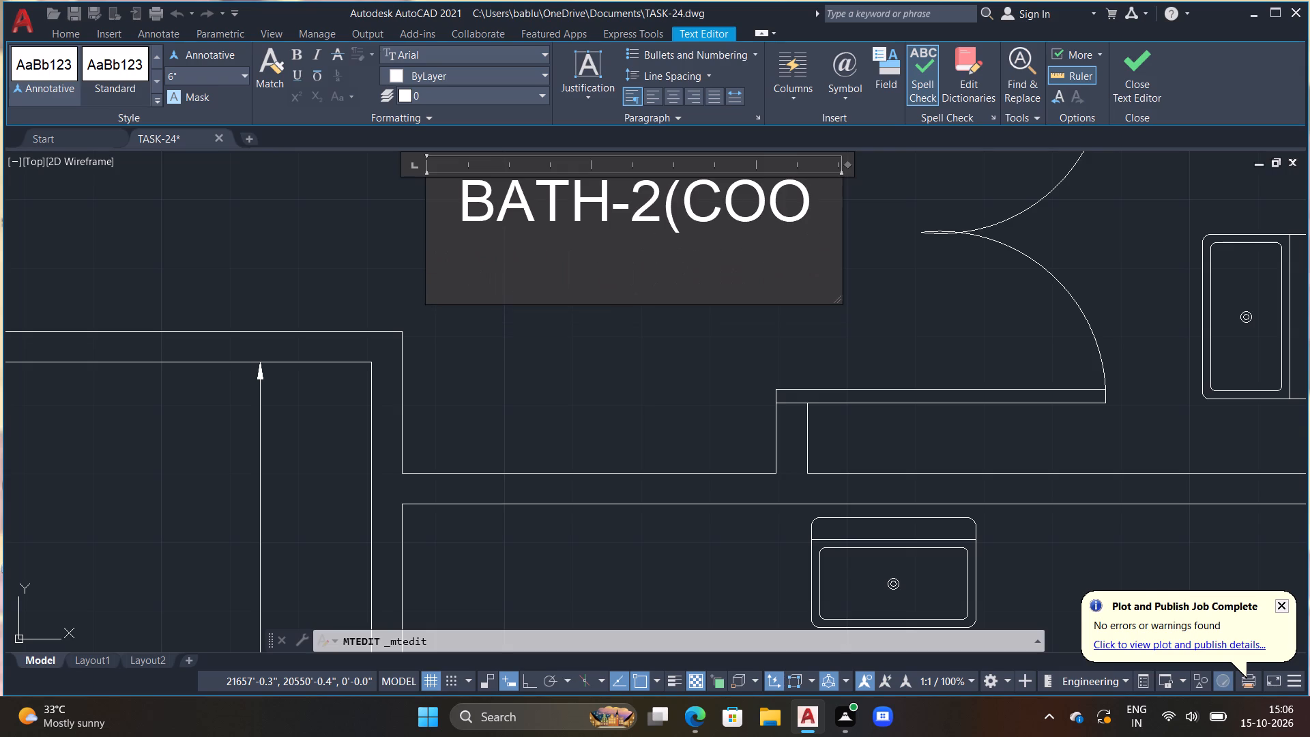
pyautogui.write('MMON')
pyautogui.hotkey('shift', ')')
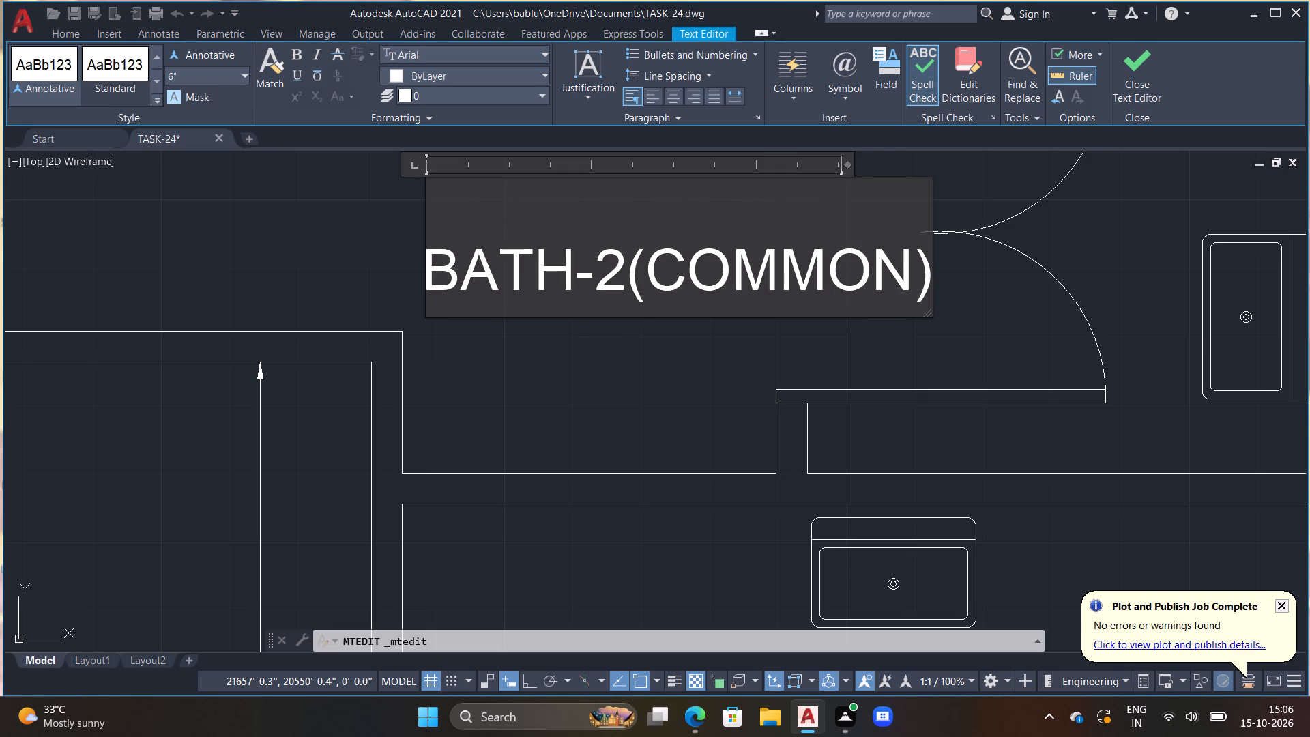
pyautogui.moveTo(924, 315); pyautogui.dragTo(1151, 494)
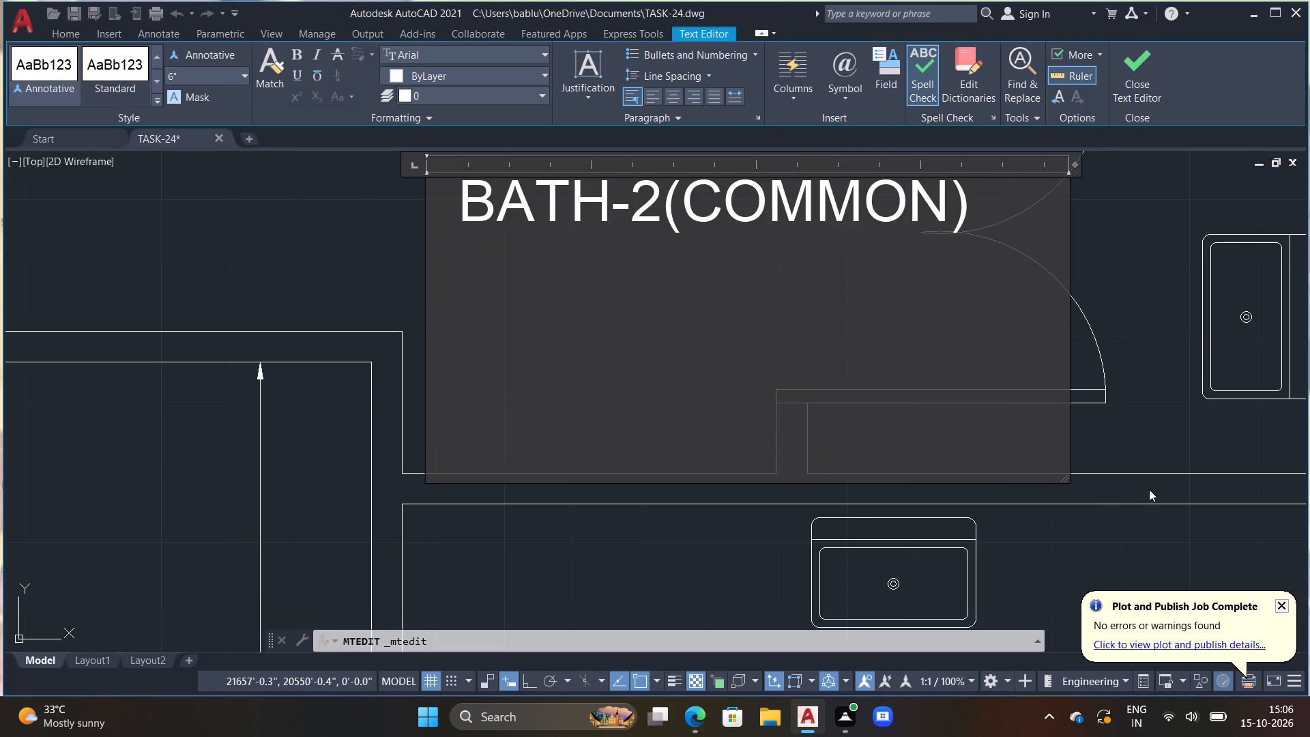
# Add an indented second line reading 5'0"X8'0" centred under BATH-2(COMMON) and finish editing the label.
pyautogui.press('space')
pyautogui.press('Return')
pyautogui.press('space')
pyautogui.press('space')
pyautogui.press('space')
pyautogui.press('space')
pyautogui.press('space')
pyautogui.write('2')
pyautogui.press('BackSpace')
pyautogui.write("5'")
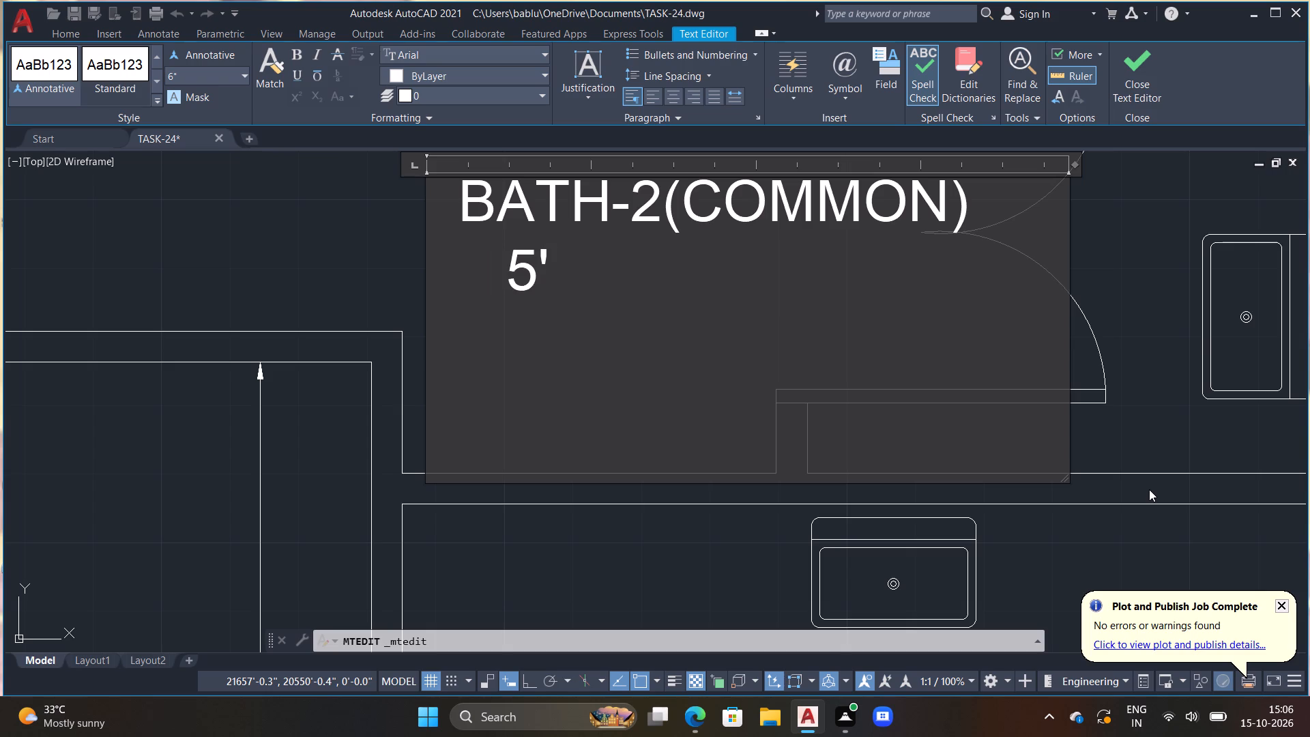
pyautogui.write('0"X')
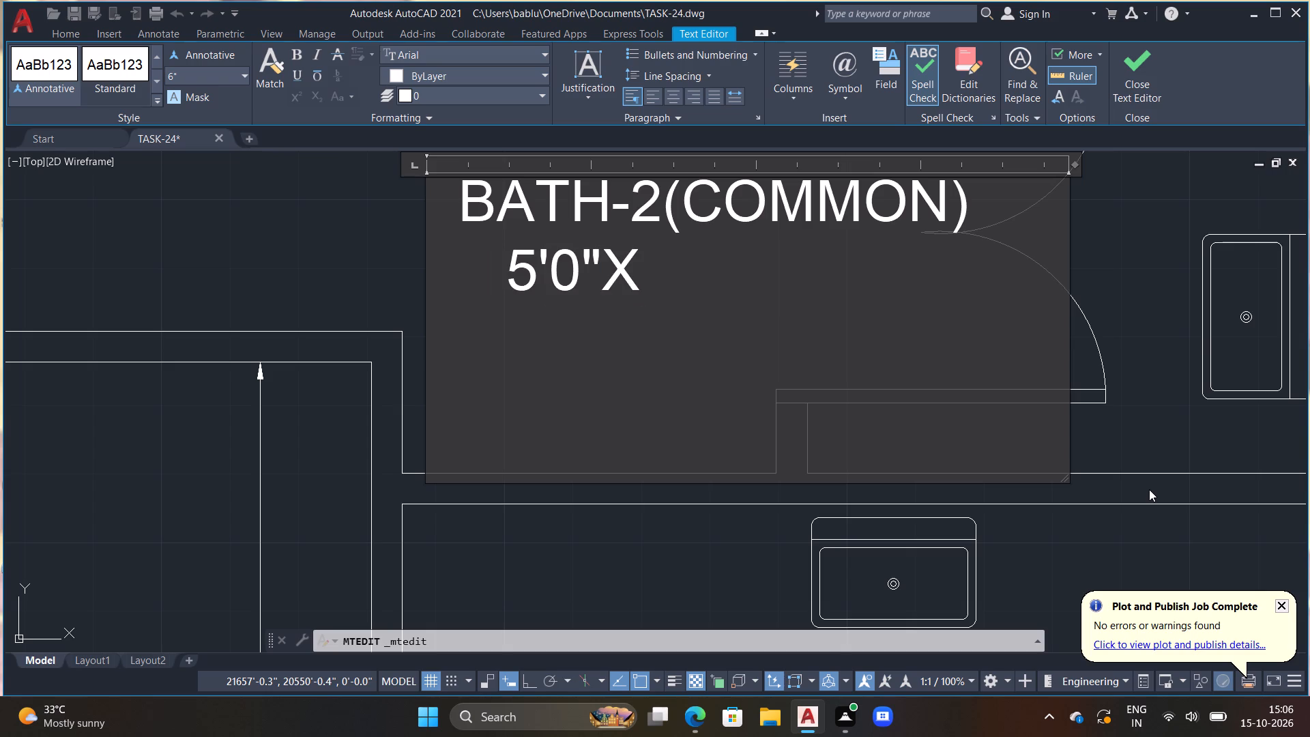
pyautogui.press('8')
pyautogui.write('\'0"')
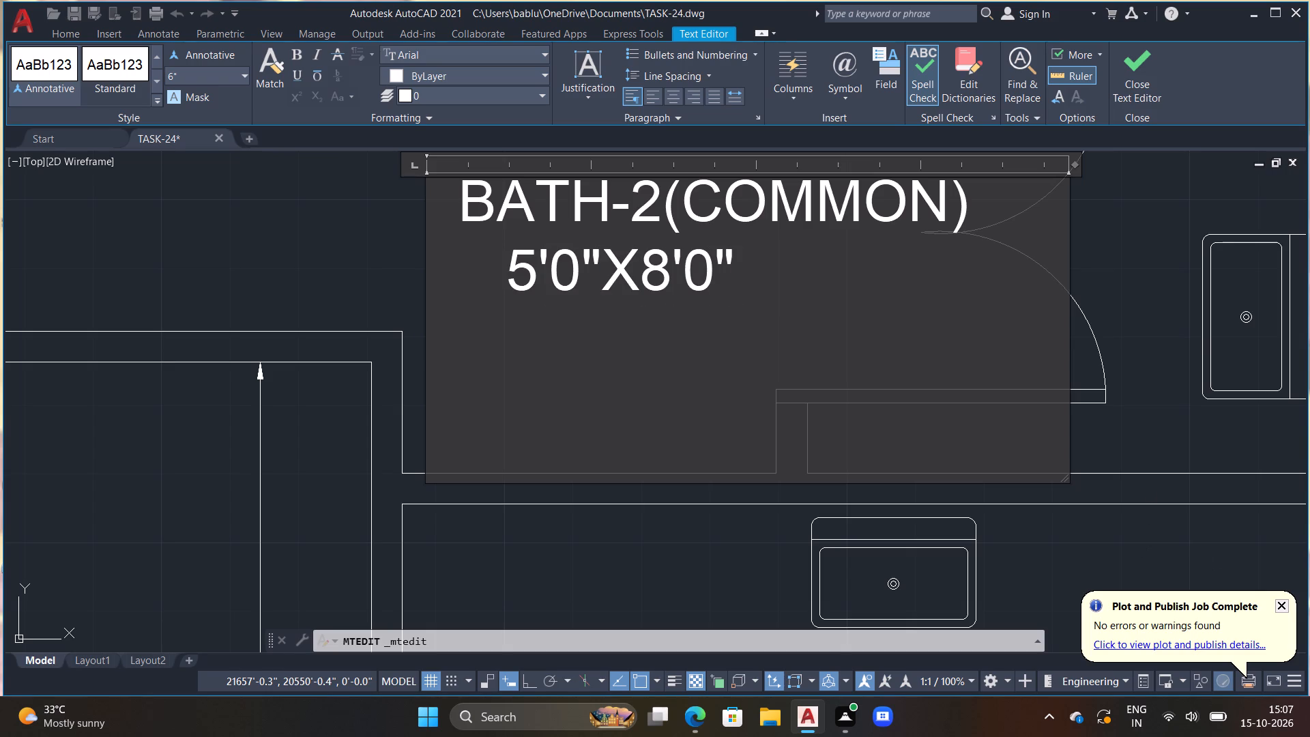
pyautogui.click(506, 278)
pyautogui.press('space')
pyautogui.press('space')
pyautogui.press('space')
pyautogui.press('space')
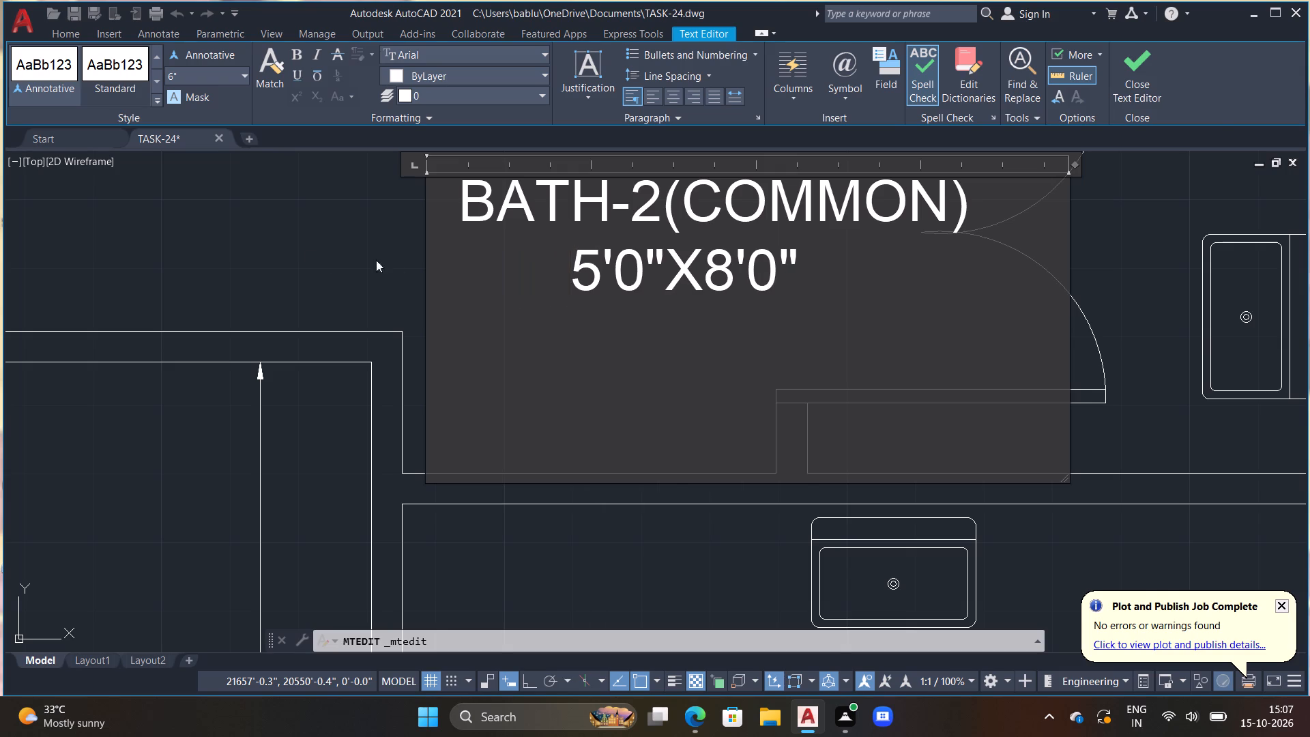
pyautogui.click(306, 250)
# Move the BATH-2(COMMON) label slightly west, away from the bathroom's double door.
pyautogui.scroll(-2, 669, 296)
pyautogui.moveTo(682, 315); pyautogui.dragTo(707, 393, button='middle')
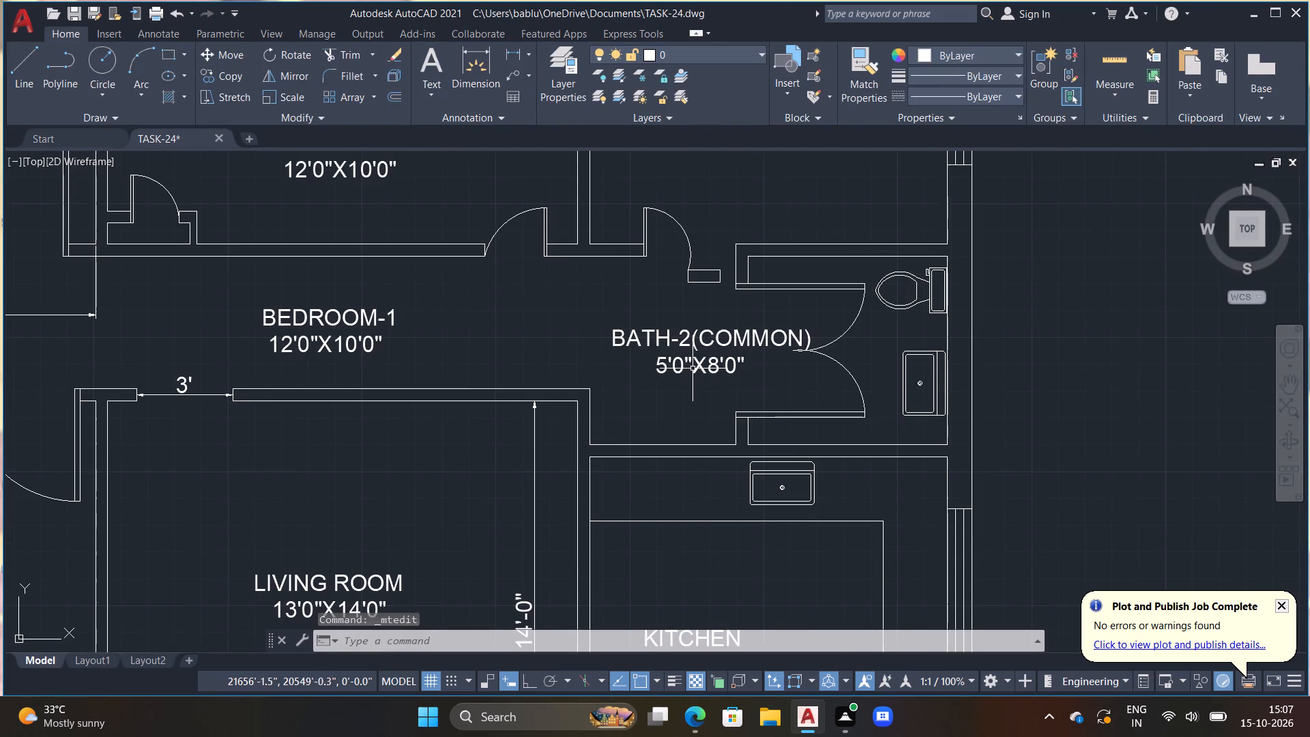
pyautogui.click(678, 342)
pyautogui.press('m')
pyautogui.press('space')
pyautogui.moveTo(669, 405); pyautogui.dragTo(657, 401)
pyautogui.click(645, 405)
# Widen the text box of the corridor label north of the living room and replace its text with PASSAGE/HALL.
pyautogui.scroll(-2, 660, 396)
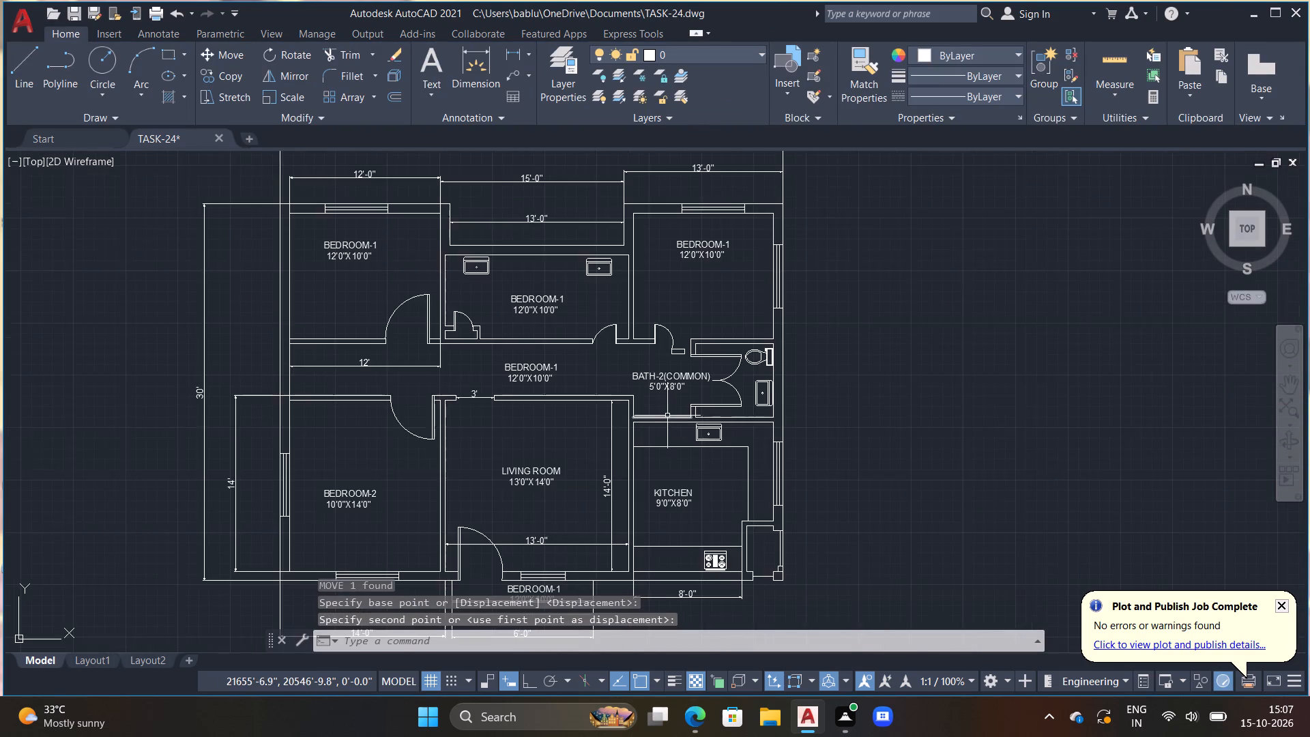
pyautogui.moveTo(673, 416); pyautogui.dragTo(774, 326, button='middle')
pyautogui.doubleClick(639, 276)
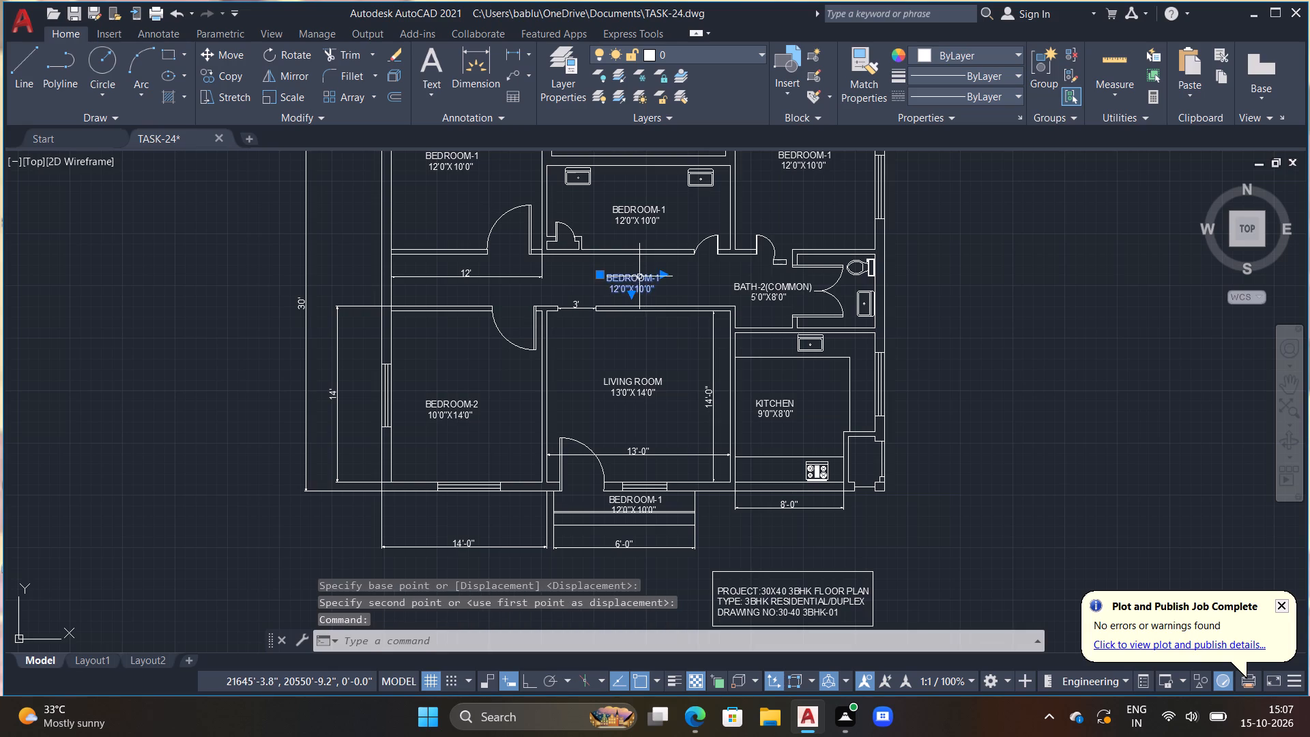
pyautogui.scroll(2, 640, 280)
pyautogui.moveTo(677, 313); pyautogui.dragTo(679, 313)
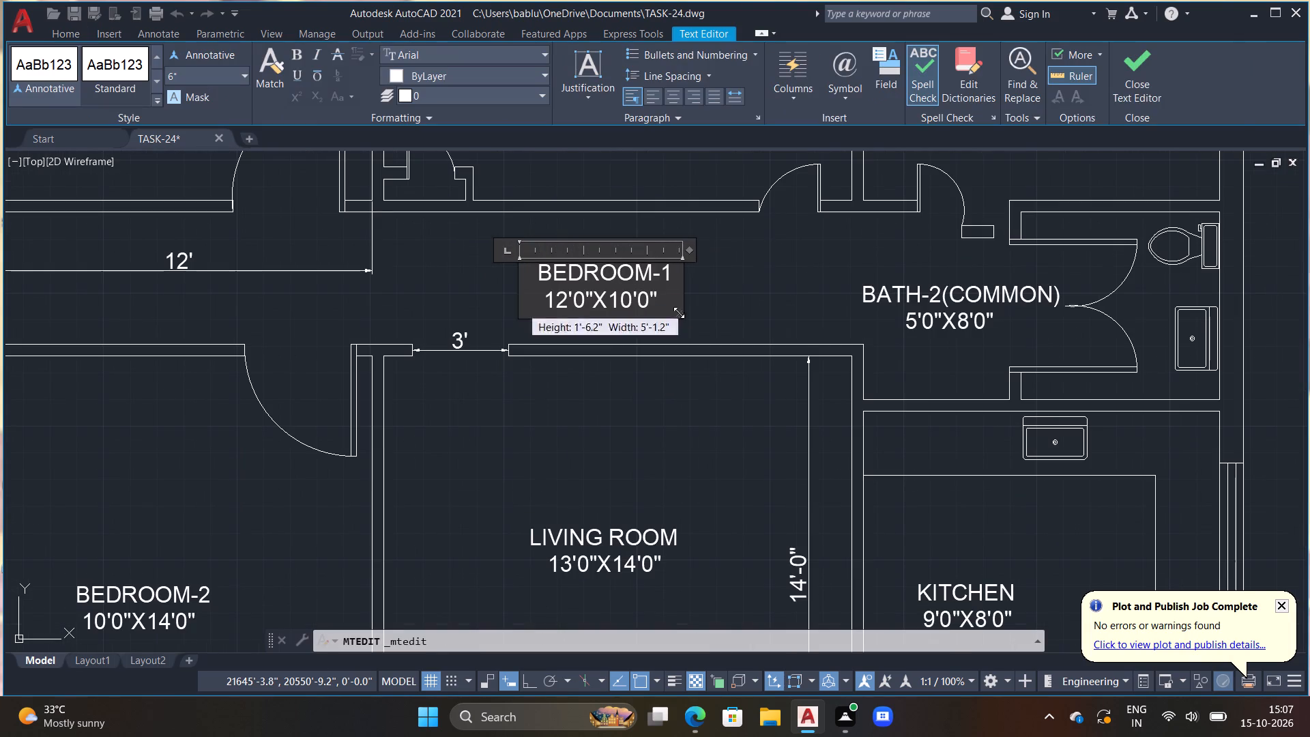
pyautogui.moveTo(679, 313); pyautogui.dragTo(803, 349)
pyautogui.moveTo(705, 312); pyautogui.dragTo(542, 278)
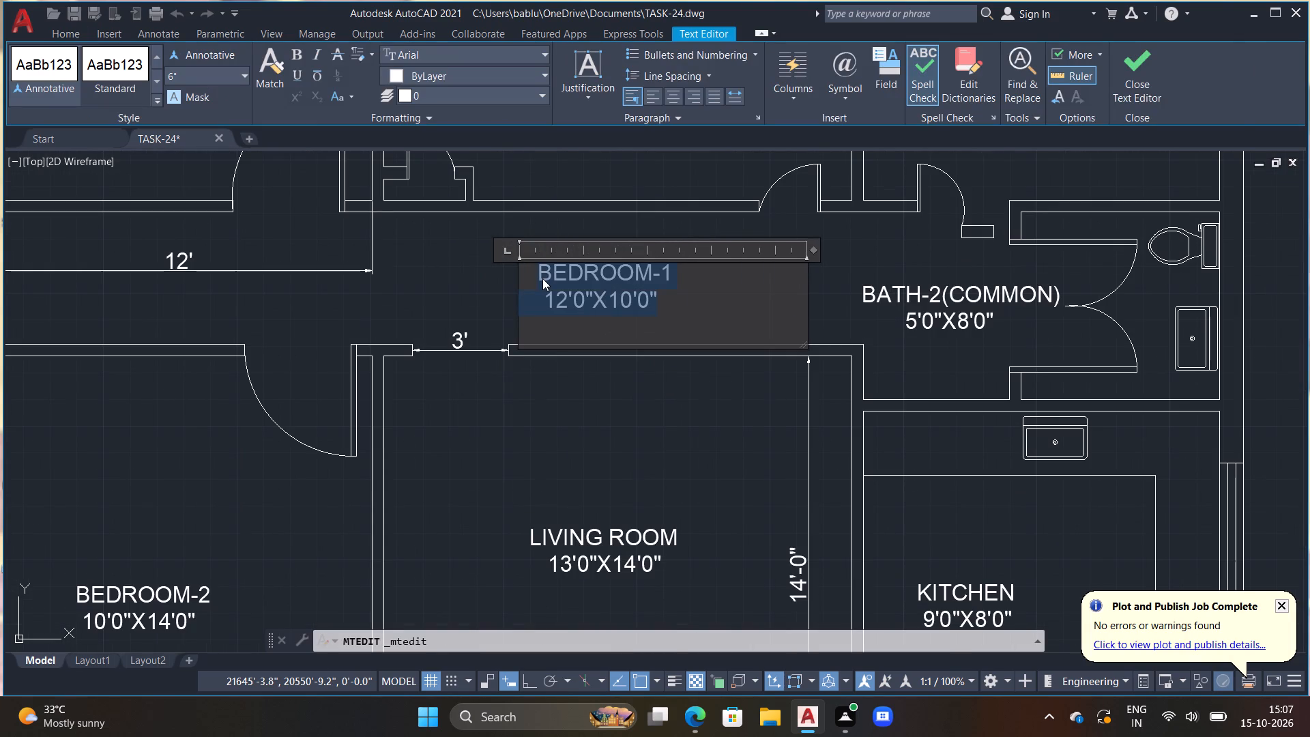
pyautogui.press('BackSpace')
pyautogui.write('PA')
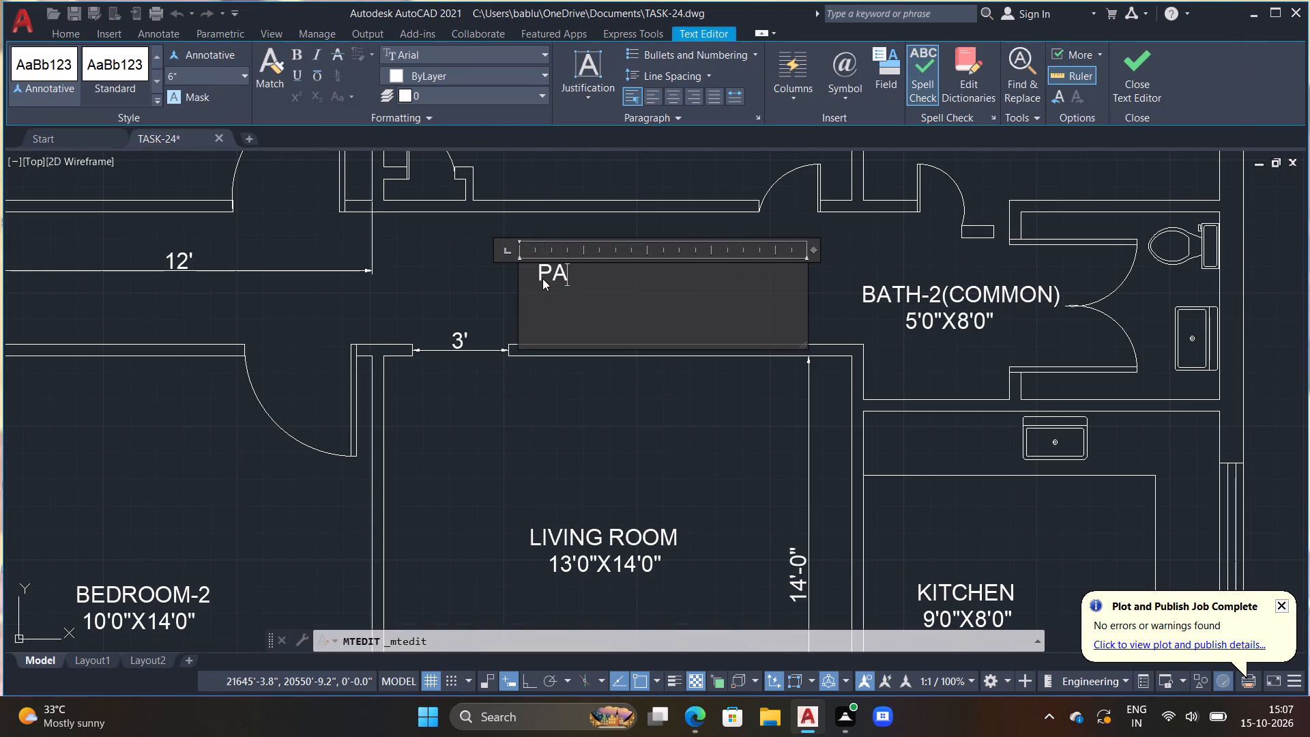
pyautogui.write('SSAGE')
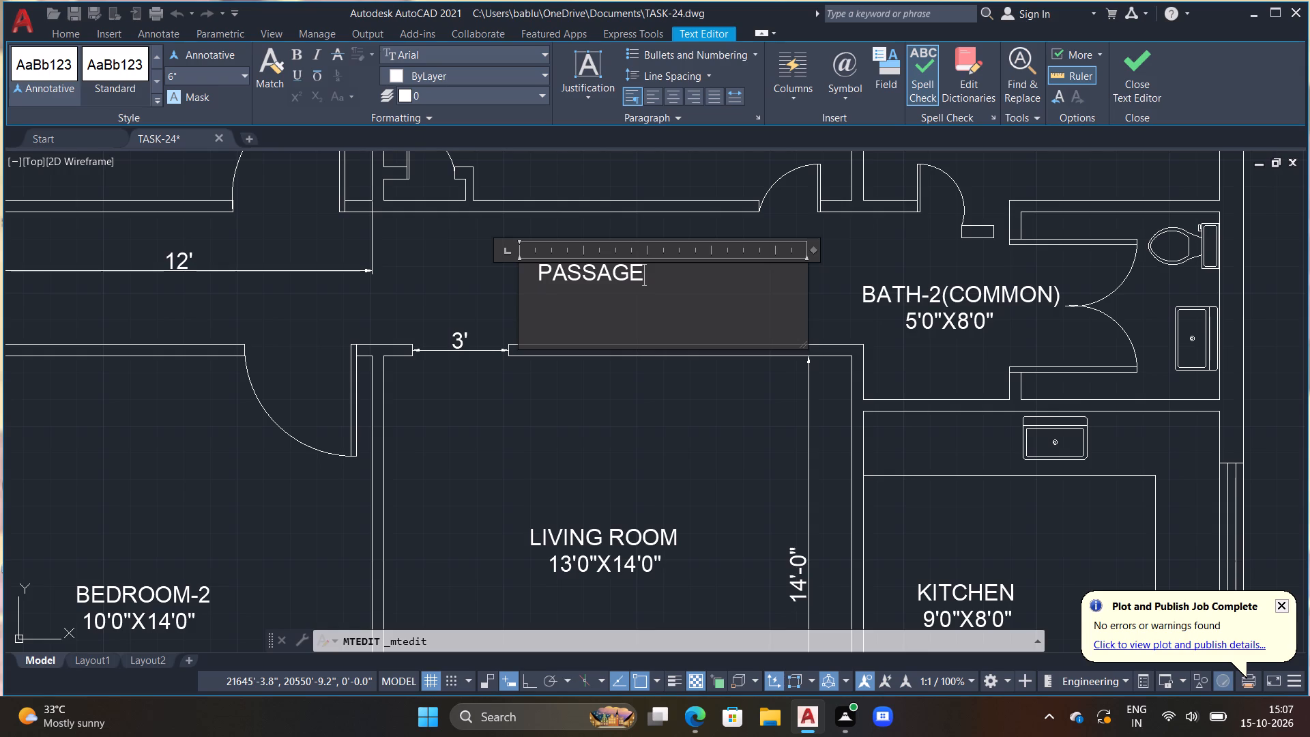
pyautogui.press('/')
pyautogui.press('h')
pyautogui.press('a')
pyautogui.write('LL')
# Add an indented second line reading 3'0" W under PASSAGE/HALL and finish editing the label.
pyautogui.press('Return')
pyautogui.press('space')
pyautogui.press('space')
pyautogui.press('space')
pyautogui.press('space')
pyautogui.press('space')
pyautogui.press('space')
pyautogui.press('space')
pyautogui.press('space')
pyautogui.press('space')
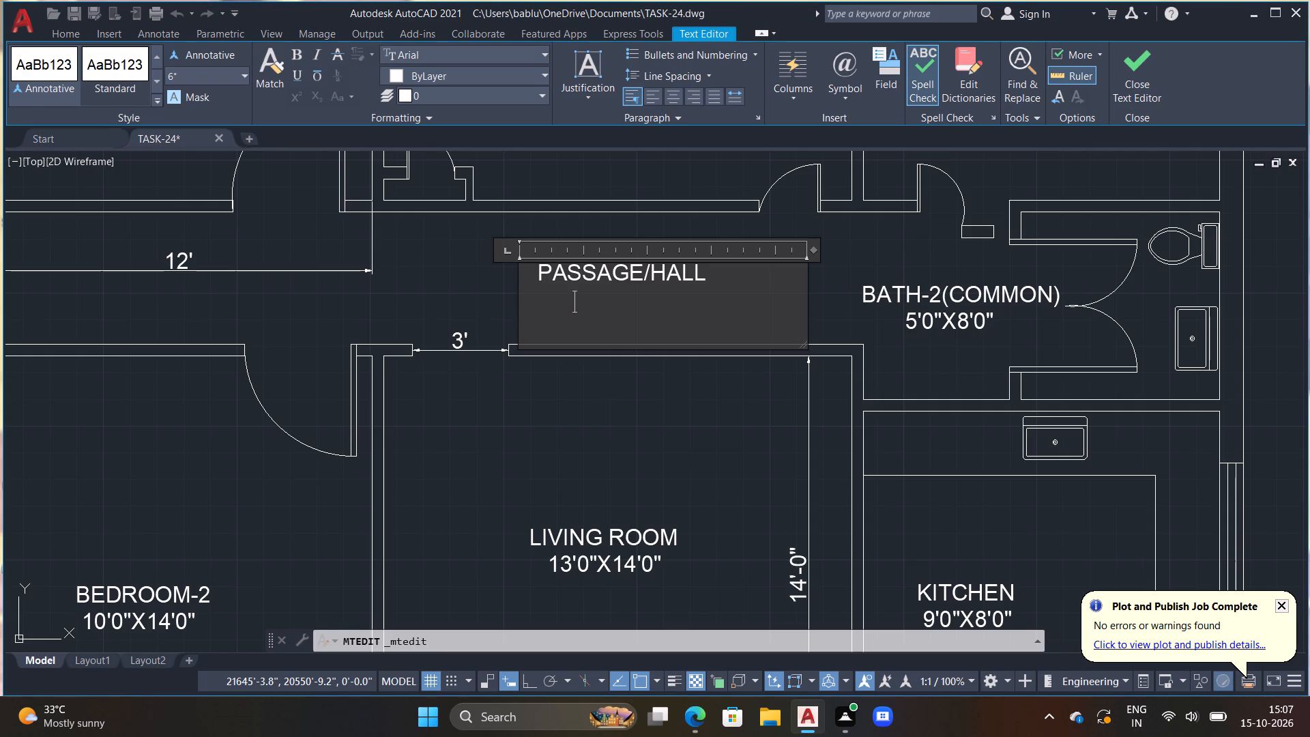
pyautogui.write('3\'0"')
pyautogui.press('space')
pyautogui.press('w')
pyautogui.click(428, 269)
# Replace the BEDROOM-1 label in the room north of the passage with BATH 1(ATTACHED) and widen its text box to fit one line.
pyautogui.scroll(-2, 635, 345)
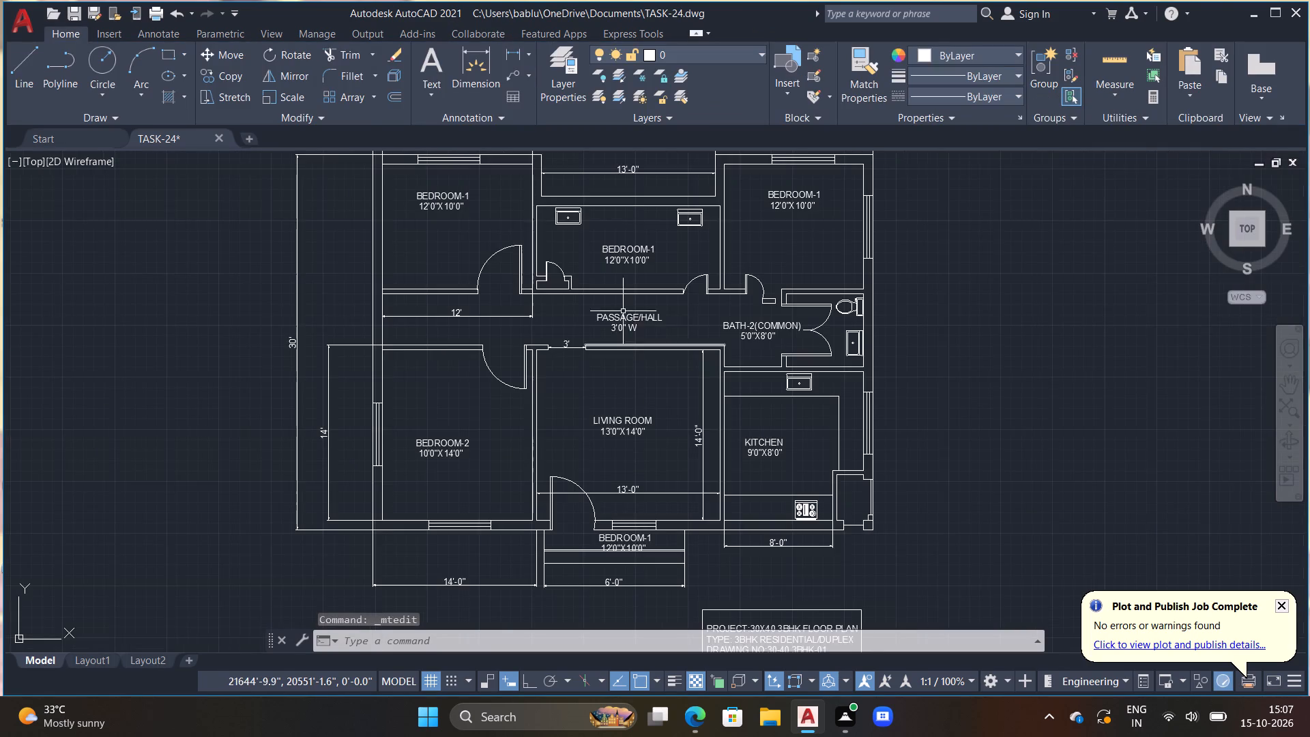
pyautogui.moveTo(623, 311); pyautogui.dragTo(665, 433, button='middle')
pyautogui.doubleClick(665, 373)
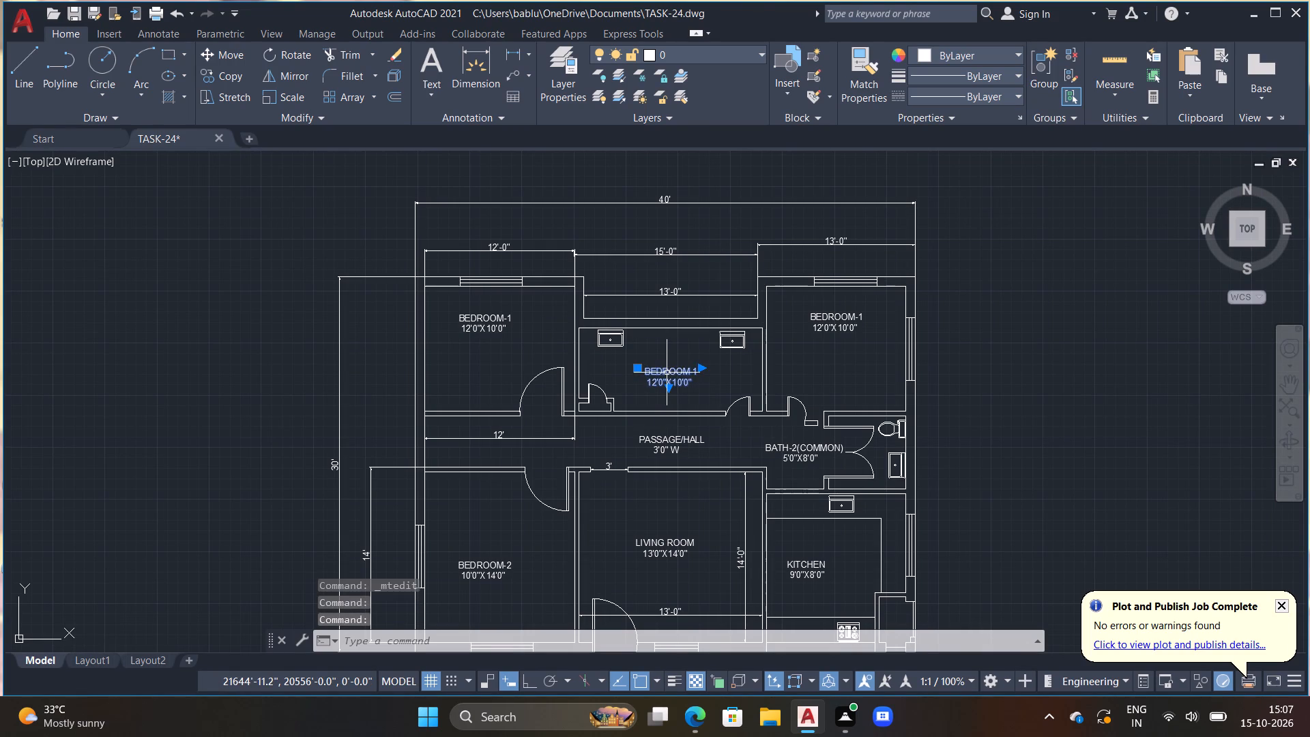
pyautogui.scroll(2, 667, 373)
pyautogui.click(668, 373)
pyautogui.click(669, 369)
pyautogui.doubleClick(667, 360)
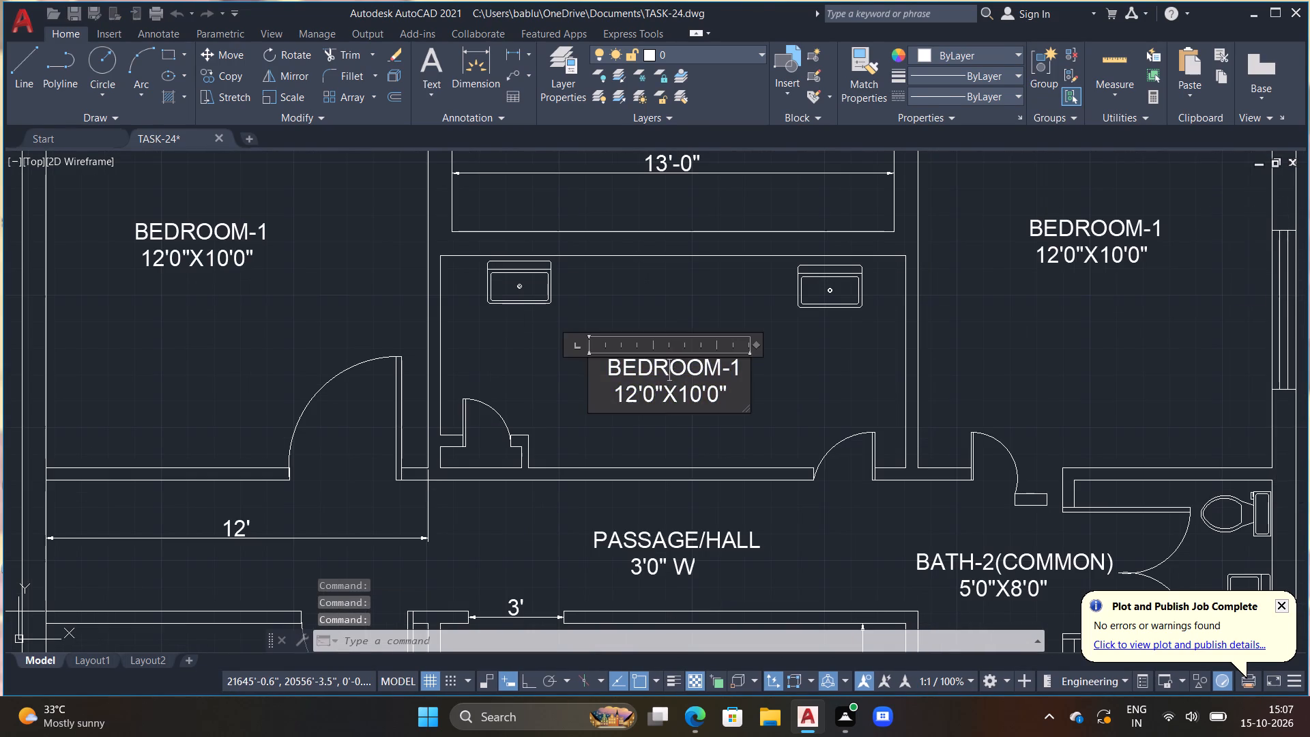
pyautogui.scroll(2, 754, 396)
pyautogui.moveTo(722, 384); pyautogui.dragTo(377, 256)
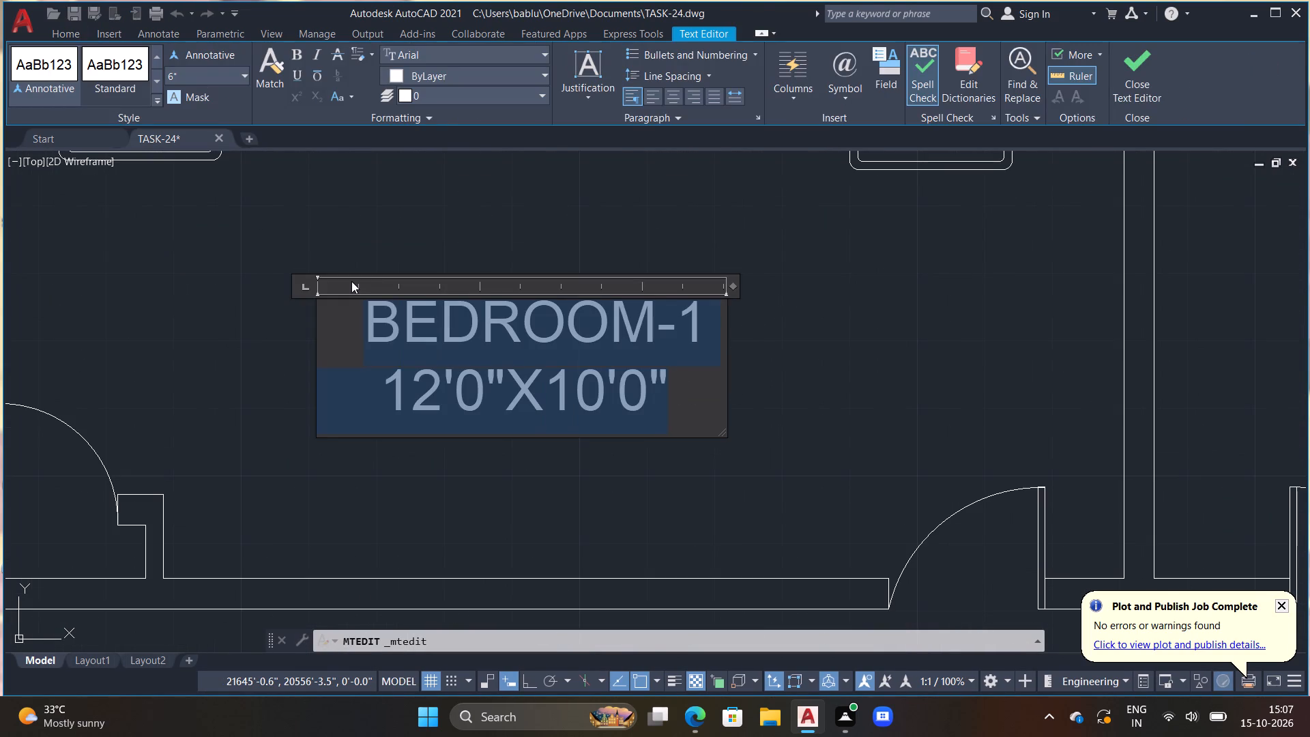
pyautogui.press('BackSpace')
pyautogui.press('space')
pyautogui.write('BATH')
pyautogui.press('space')
pyautogui.write('1')
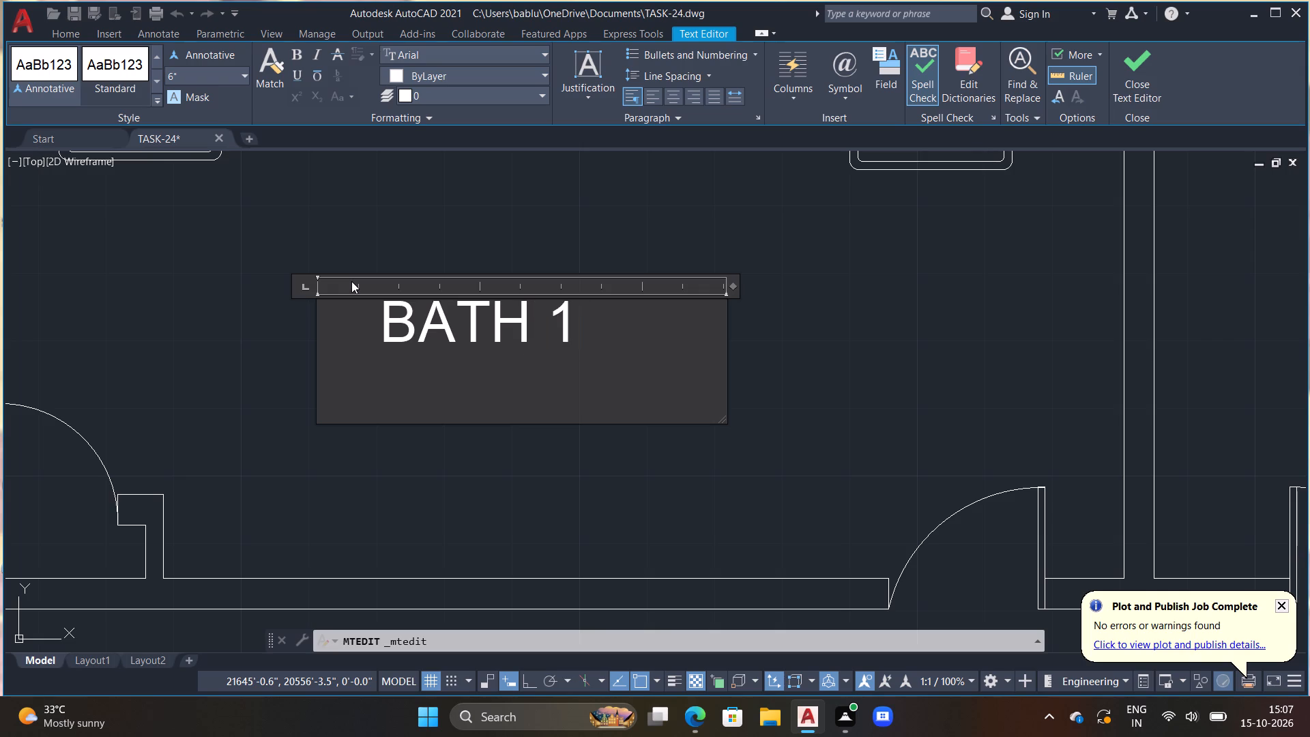
pyautogui.hotkey('shift', '(')
pyautogui.hotkey('shift', ')')
pyautogui.press('Left')
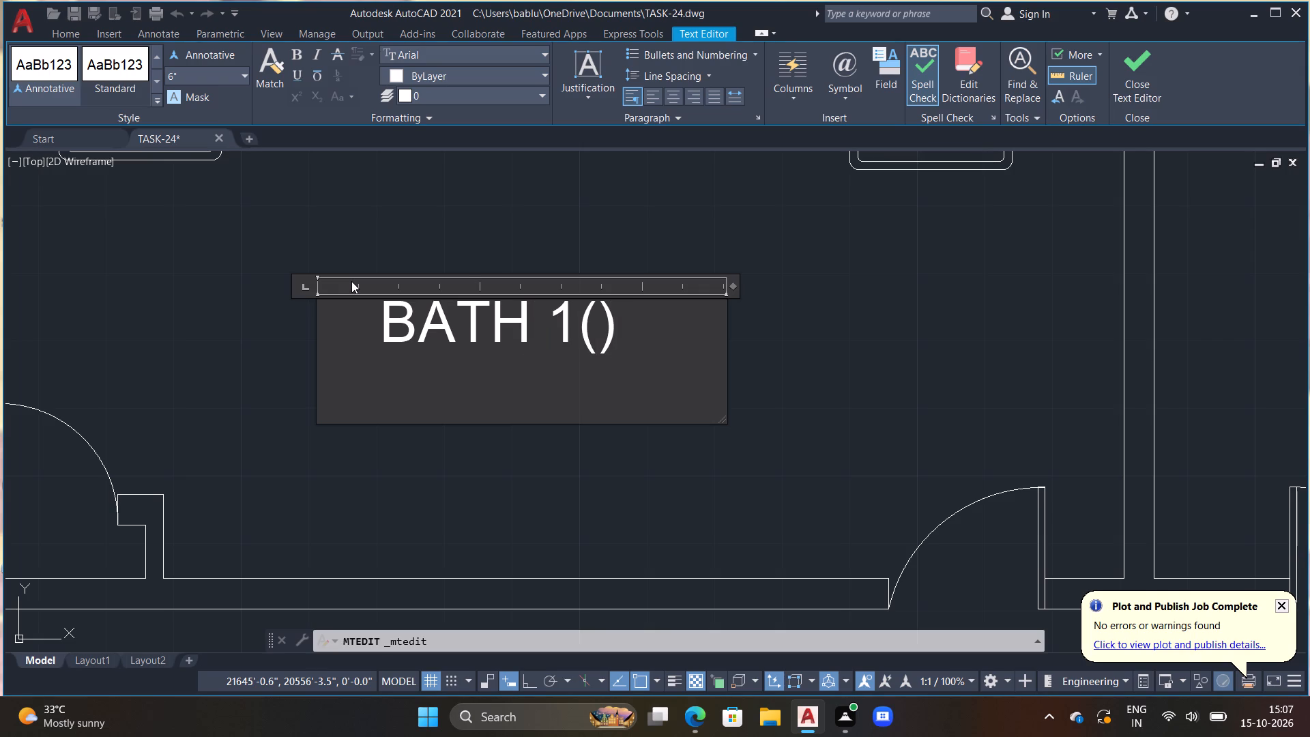
pyautogui.write('ATTACHED')
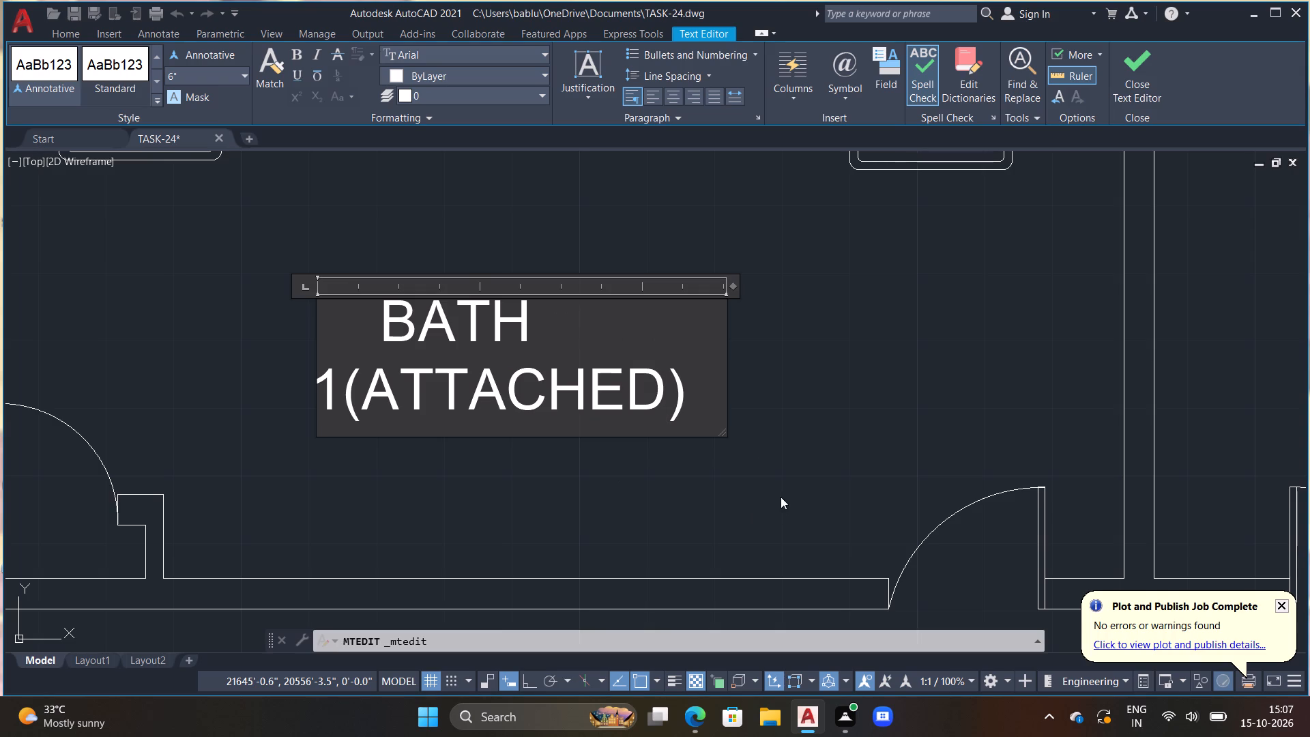
pyautogui.moveTo(720, 431); pyautogui.dragTo(982, 442)
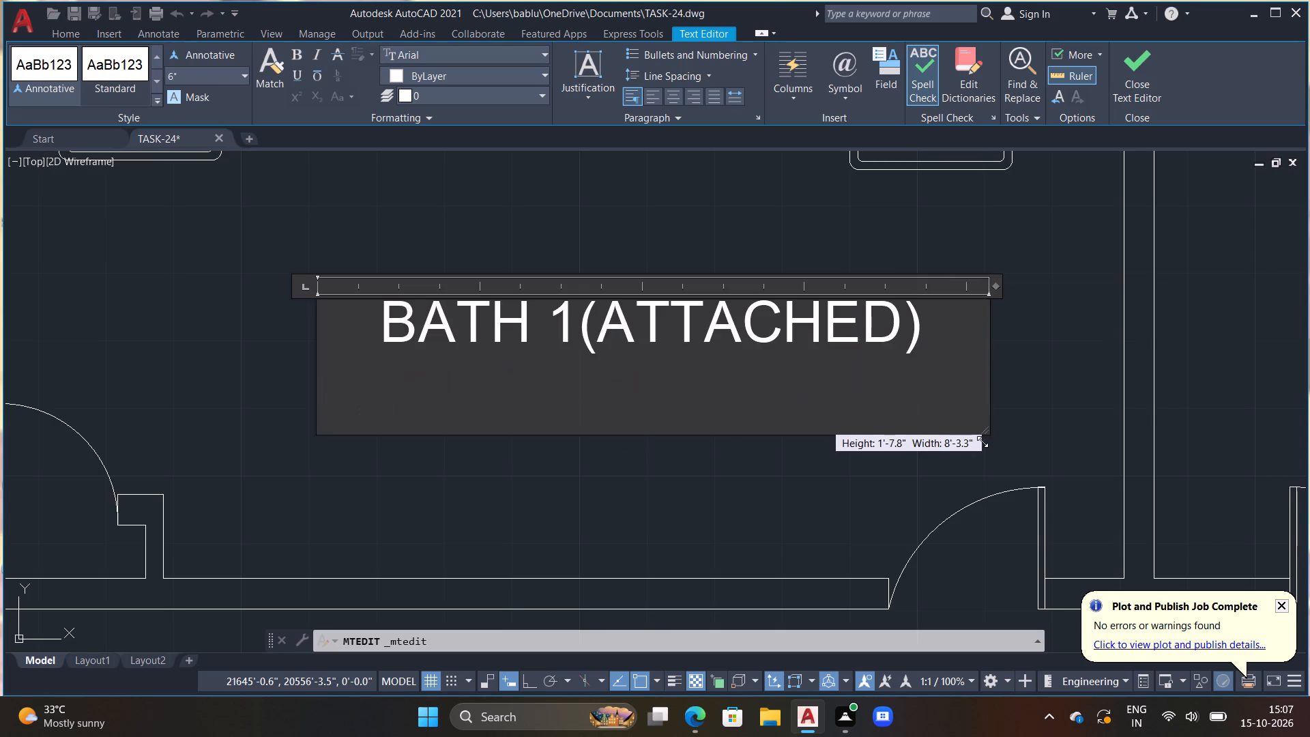
pyautogui.moveTo(982, 442); pyautogui.dragTo(1026, 540)
# Add an indented second line reading 5'0"X8'0" centred under BATH 1(ATTACHED) and finish editing the label.
pyautogui.press('Right')
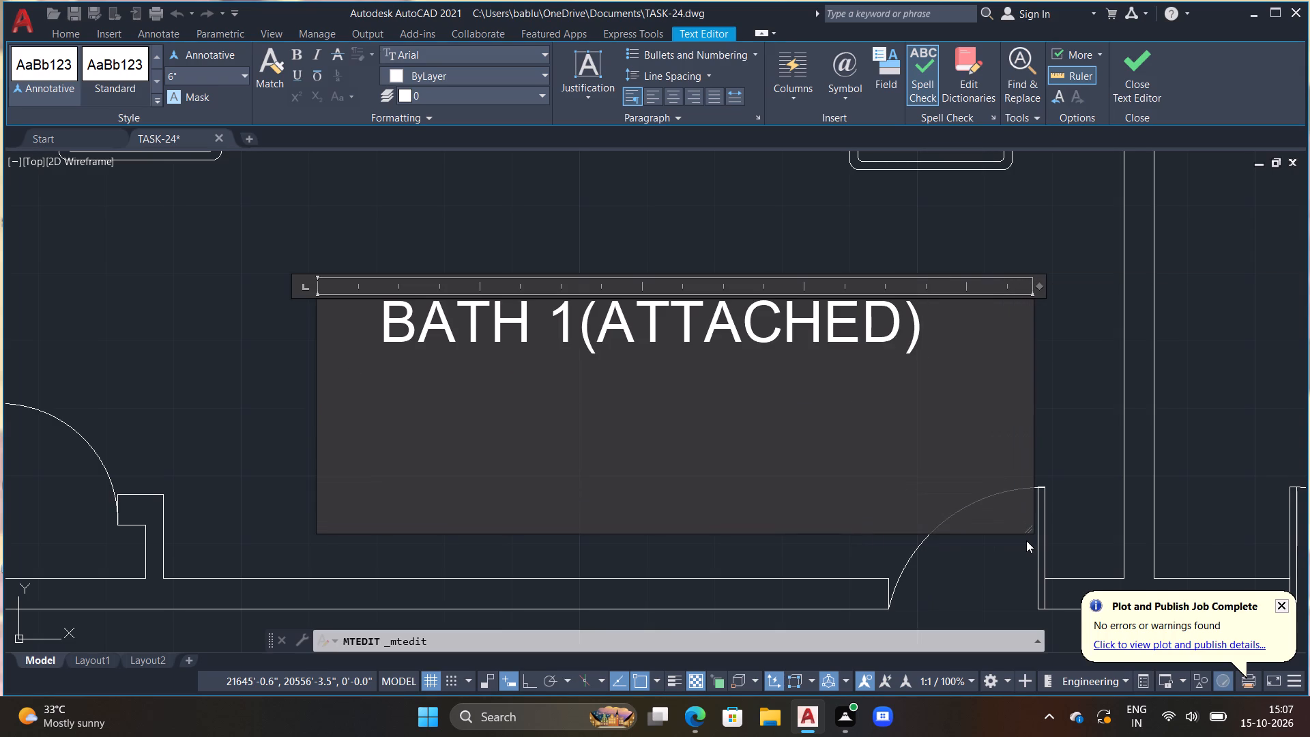
pyautogui.press('Return')
pyautogui.press('space')
pyautogui.press('space')
pyautogui.press('space')
pyautogui.press('space')
pyautogui.press('space')
pyautogui.press('space')
pyautogui.press('space')
pyautogui.press('BackSpace')
pyautogui.write('5\'0"')
pyautogui.press('x')
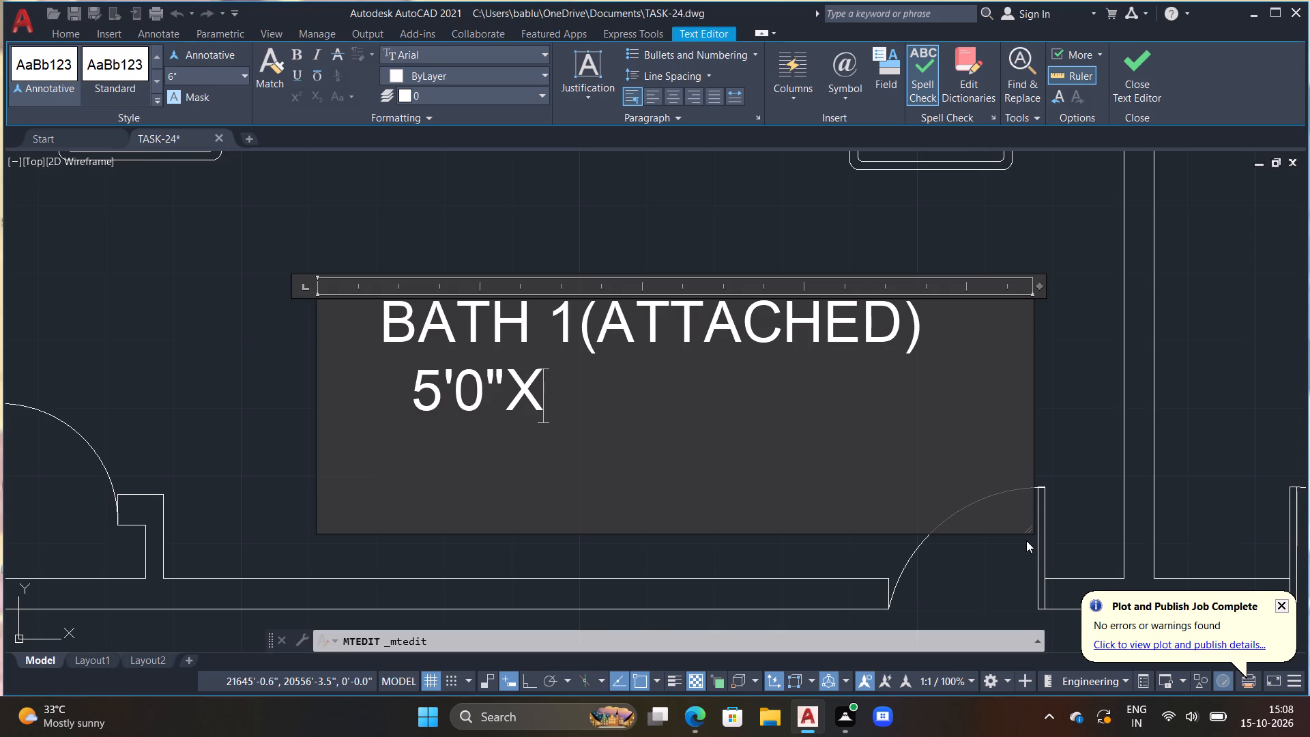
pyautogui.write("8'0")
pyautogui.hotkey('shift', '"')
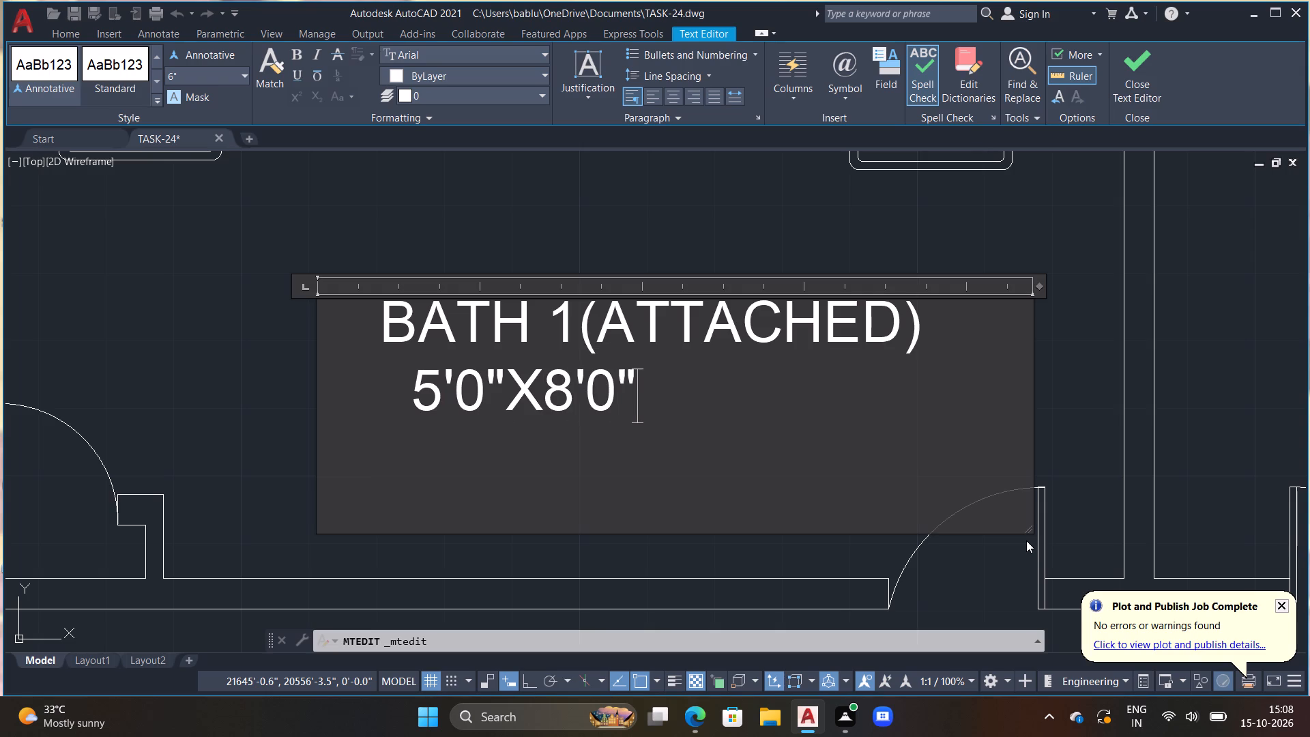
pyautogui.press('Left')
pyautogui.press('Left')
pyautogui.press('Left')
pyautogui.press('Left')
pyautogui.press('Left')
pyautogui.press('Left')
pyautogui.press('Left')
pyautogui.press('Left')
pyautogui.press('Left')
pyautogui.press('space')
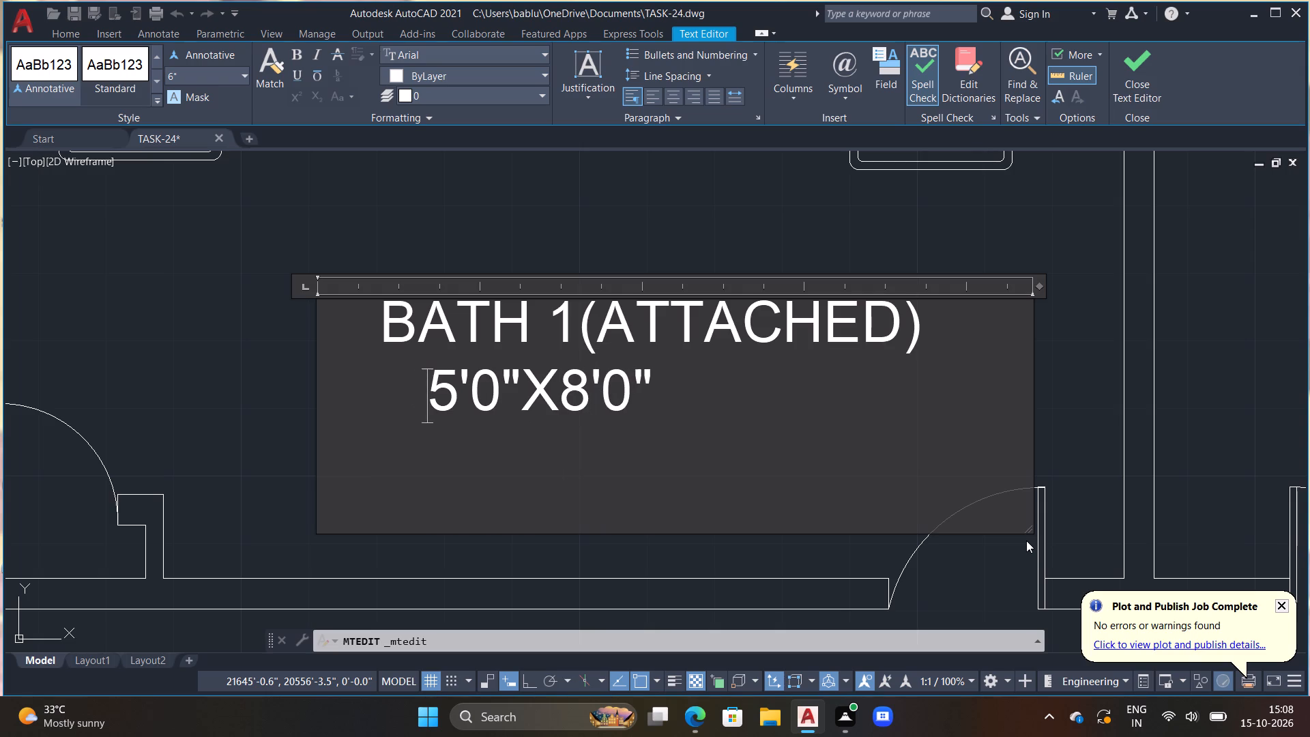
pyautogui.press('space')
pyautogui.press('space')
pyautogui.press('space')
pyautogui.press('space')
pyautogui.press('space')
pyautogui.press('space')
pyautogui.press('space')
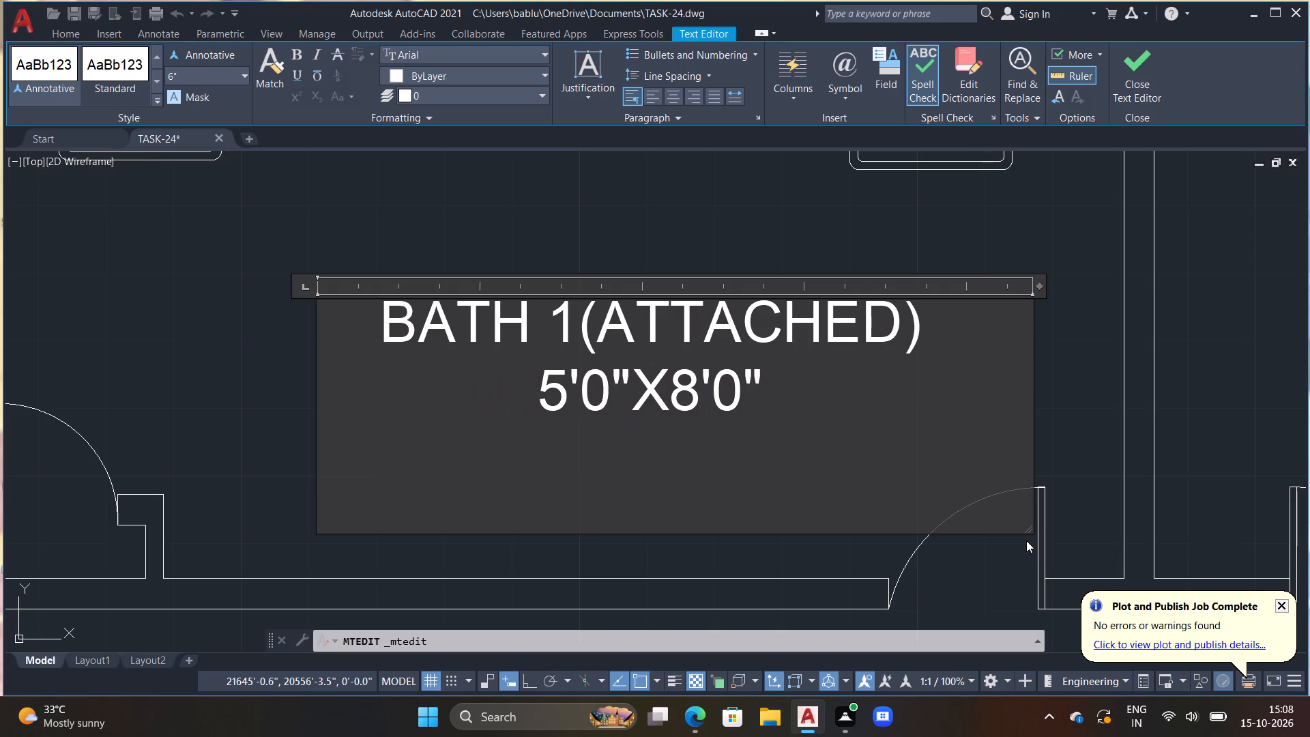
pyautogui.press('space')
pyautogui.moveTo(695, 189); pyautogui.dragTo(690, 199)
# Move the BATH 1(ATTACHED) label slightly west to centre it in its room.
pyautogui.scroll(-4, 706, 229)
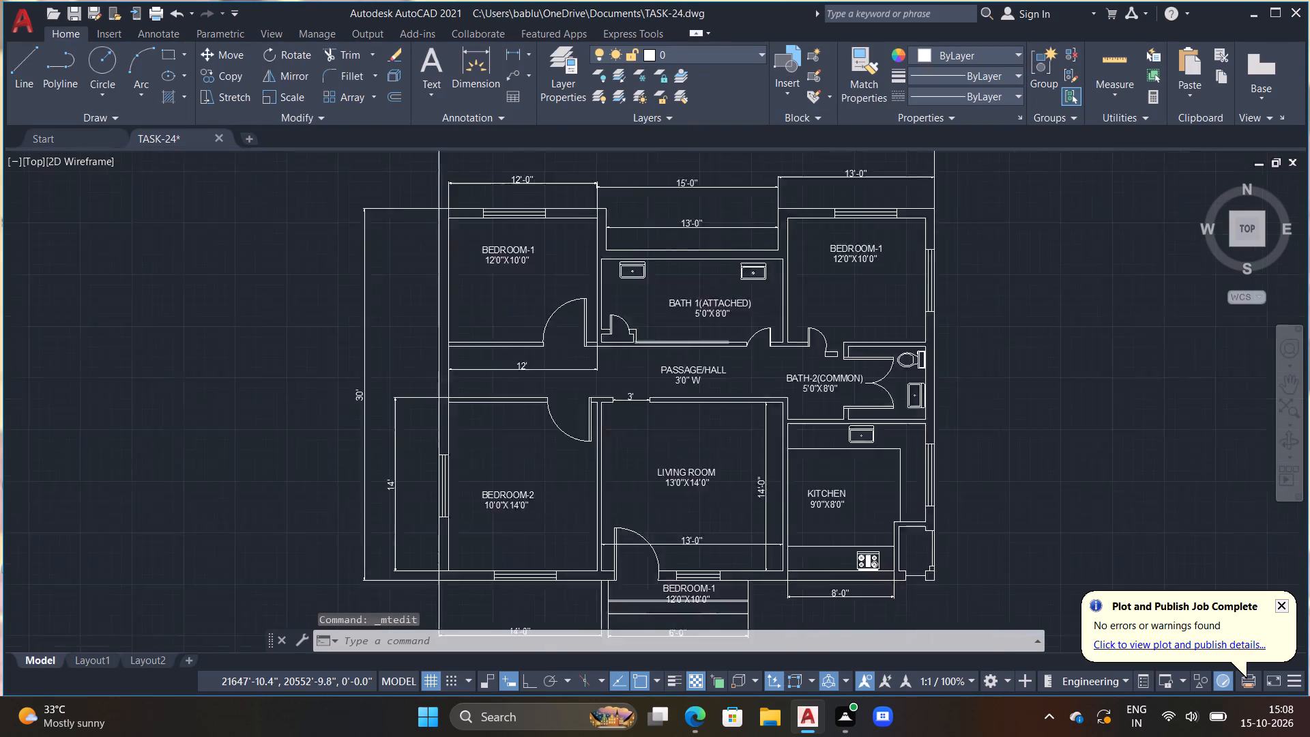
pyautogui.scroll(-1, 725, 343)
pyautogui.scroll(1, 716, 306)
pyautogui.click(710, 324)
pyautogui.press('m')
pyautogui.press('space')
pyautogui.moveTo(720, 354); pyautogui.dragTo(711, 353)
pyautogui.click(699, 353)
# Rename the label in the northeast bedroom to BEDROOM-3.
pyautogui.doubleClick(847, 289)
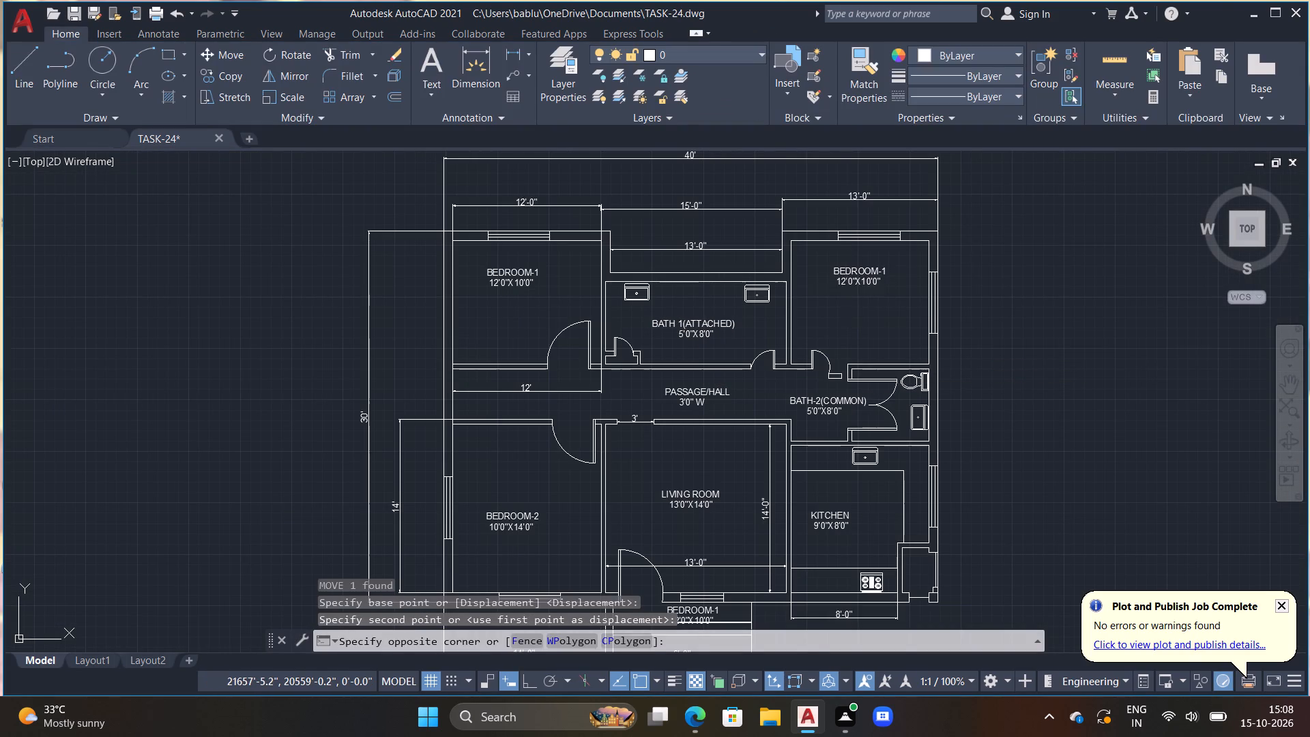
pyautogui.doubleClick(845, 280)
pyautogui.scroll(4, 843, 278)
pyautogui.scroll(2, 982, 249)
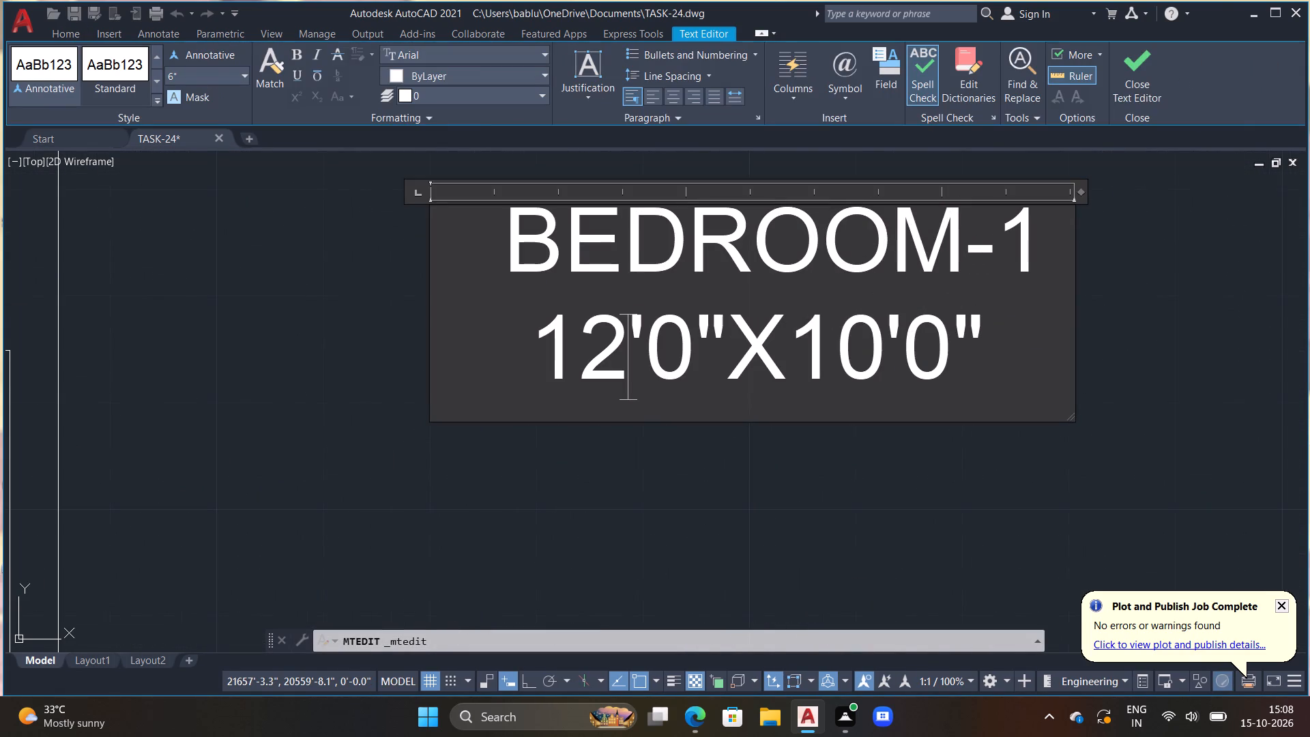
pyautogui.click(1032, 231)
pyautogui.press('BackSpace')
pyautogui.press('3')
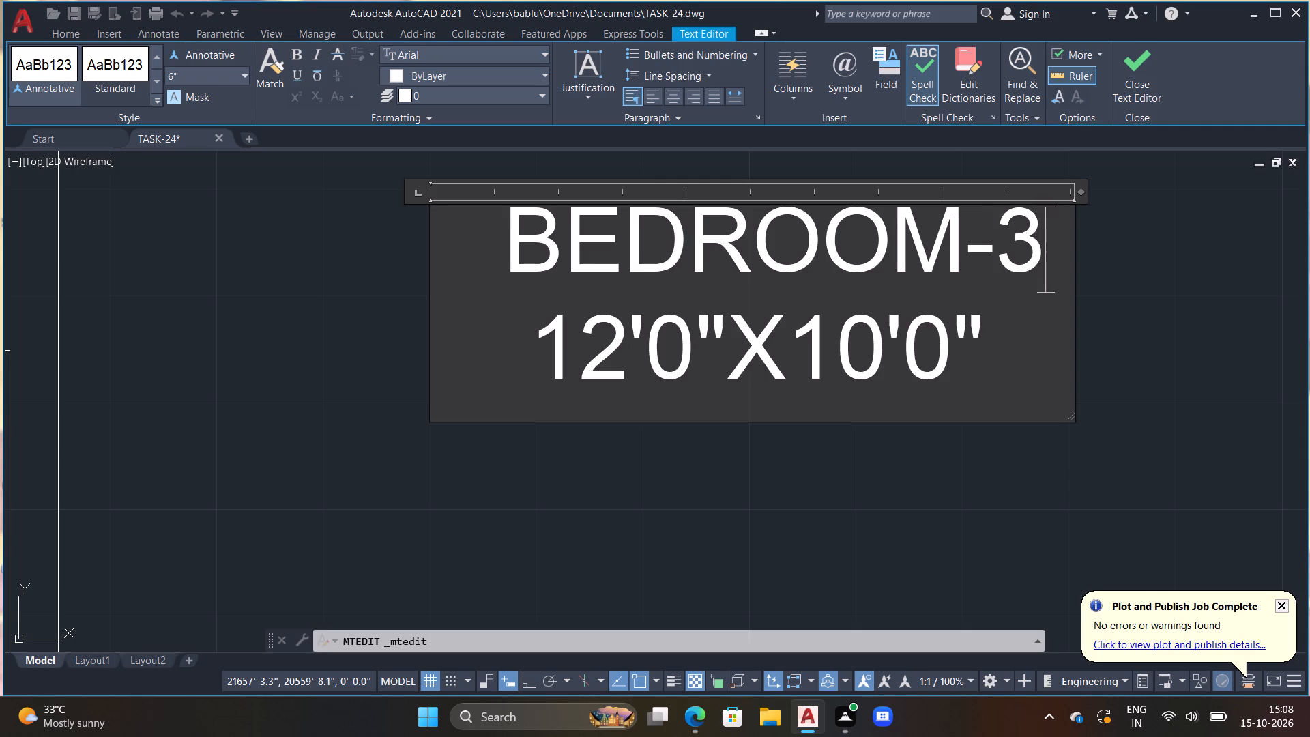
# Change the size line under BEDROOM-3 to 13'0"X10'0" and finish editing the label.
pyautogui.scroll(1, 899, 331)
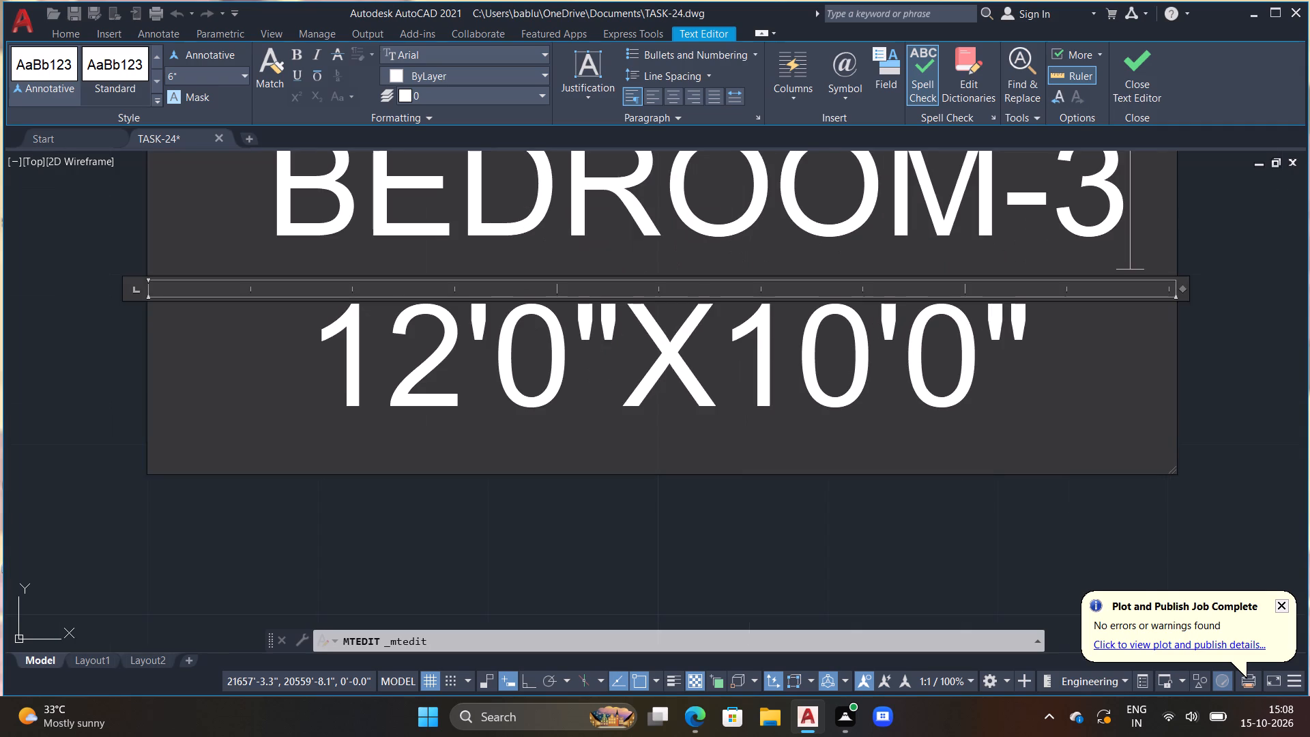
pyautogui.click(554, 364)
pyautogui.press('BackSpace')
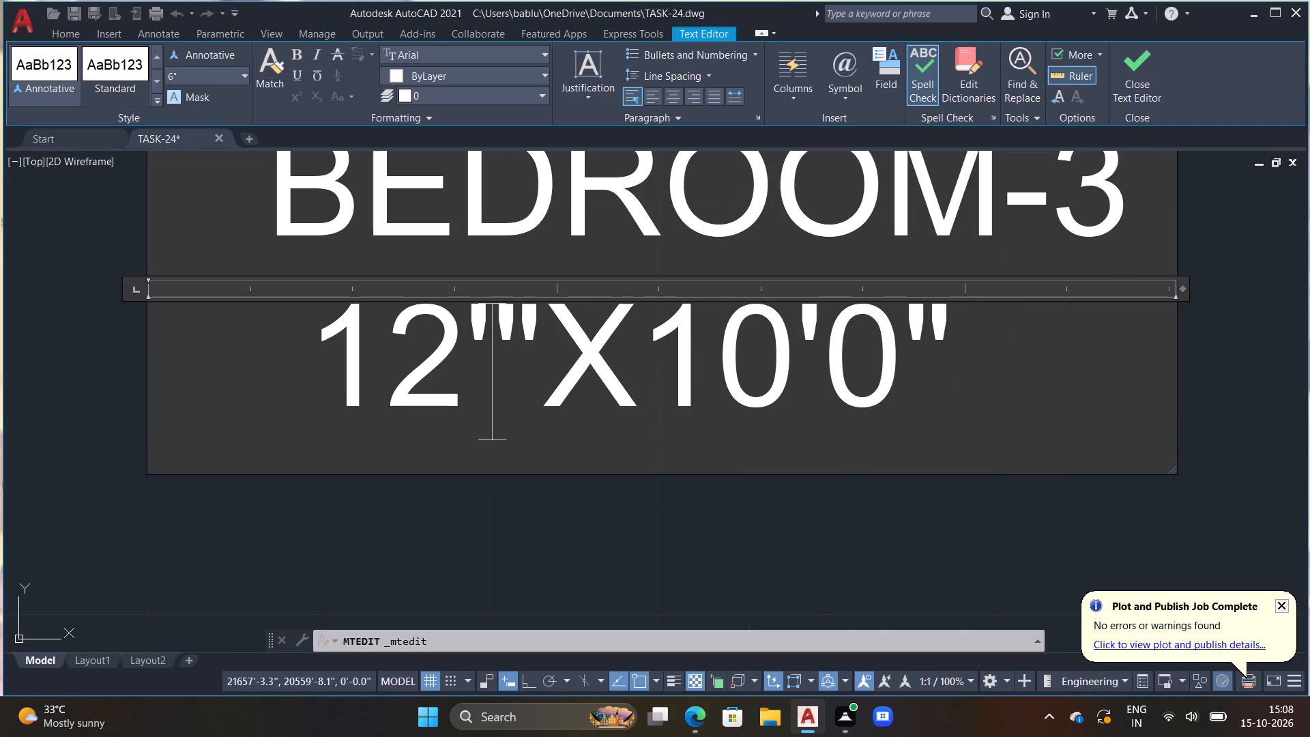
pyautogui.press('BackSpace')
pyautogui.press('BackSpace')
pyautogui.press('3')
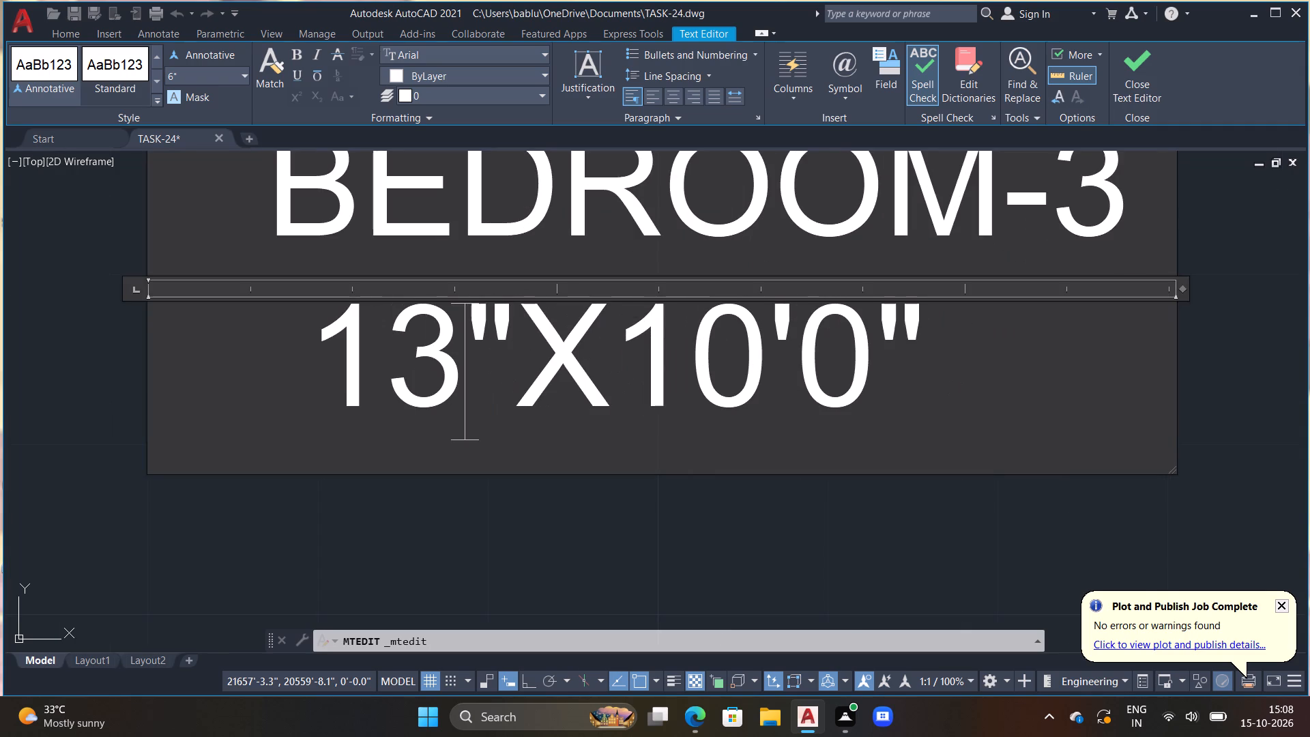
pyautogui.press('0')
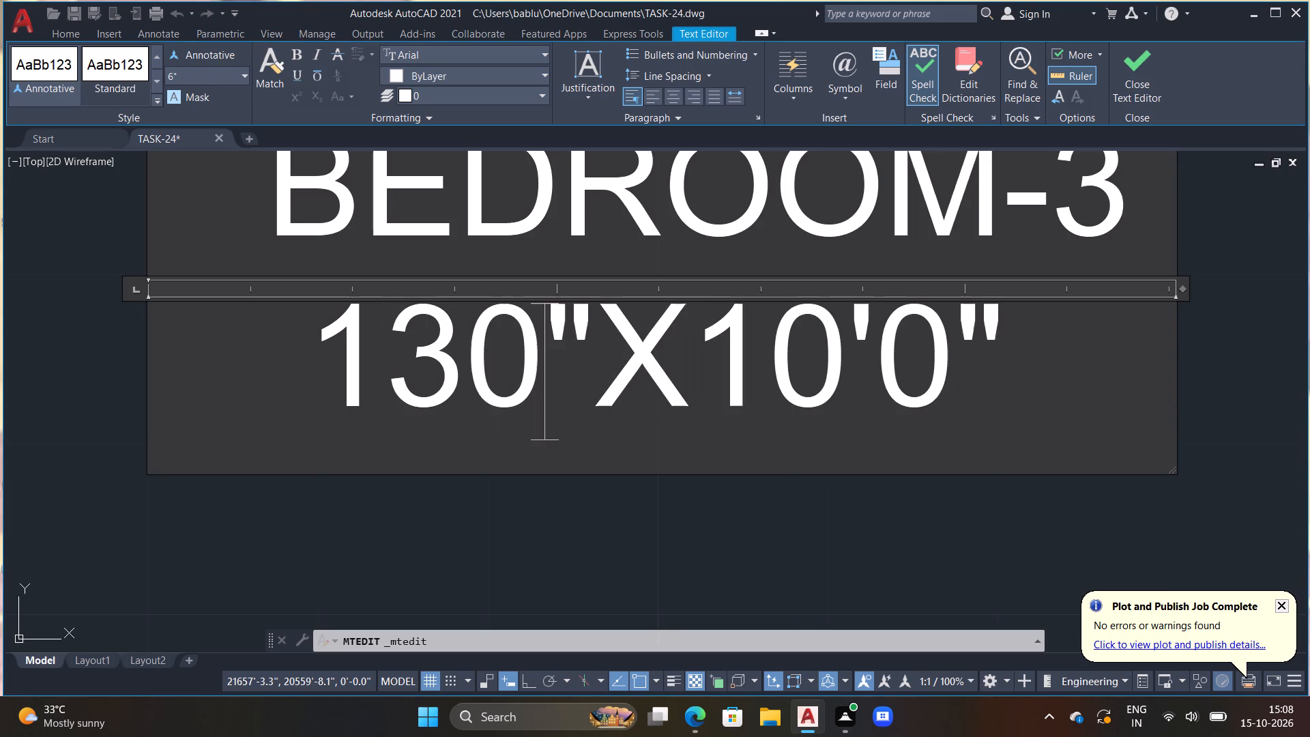
pyautogui.press('BackSpace')
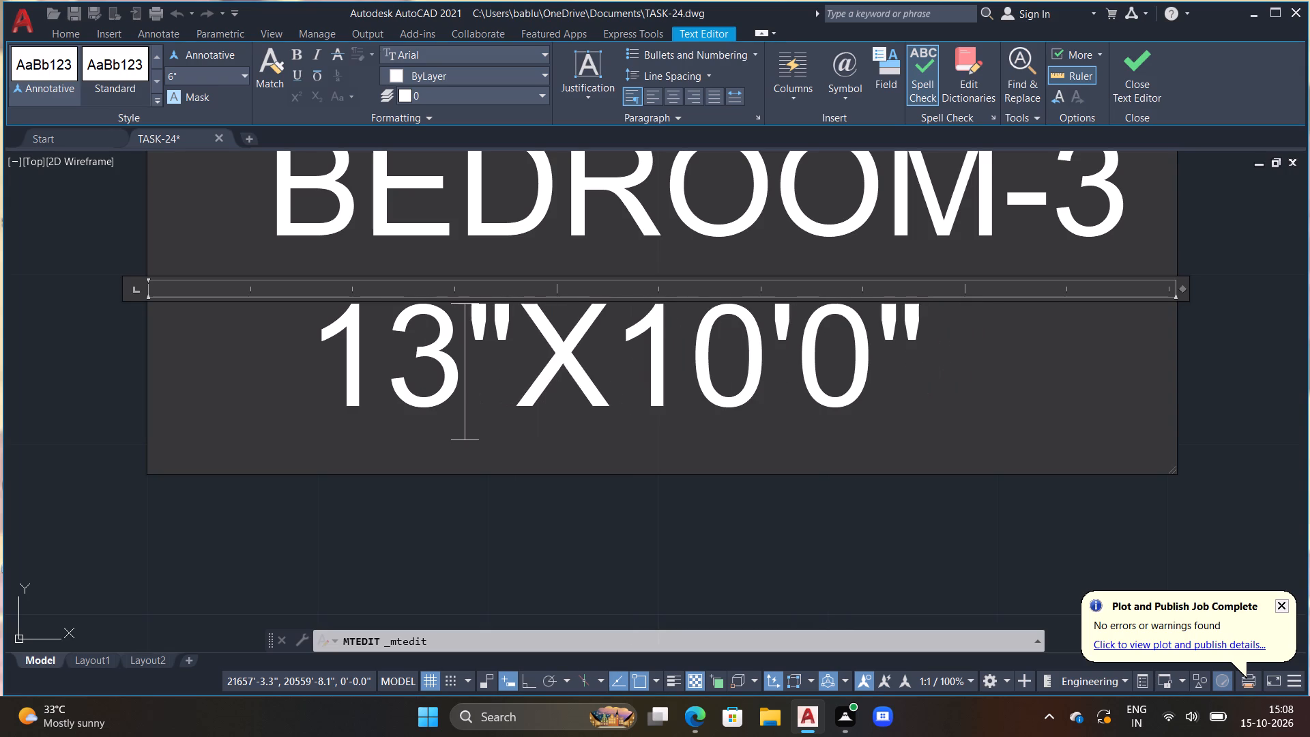
pyautogui.write("'0")
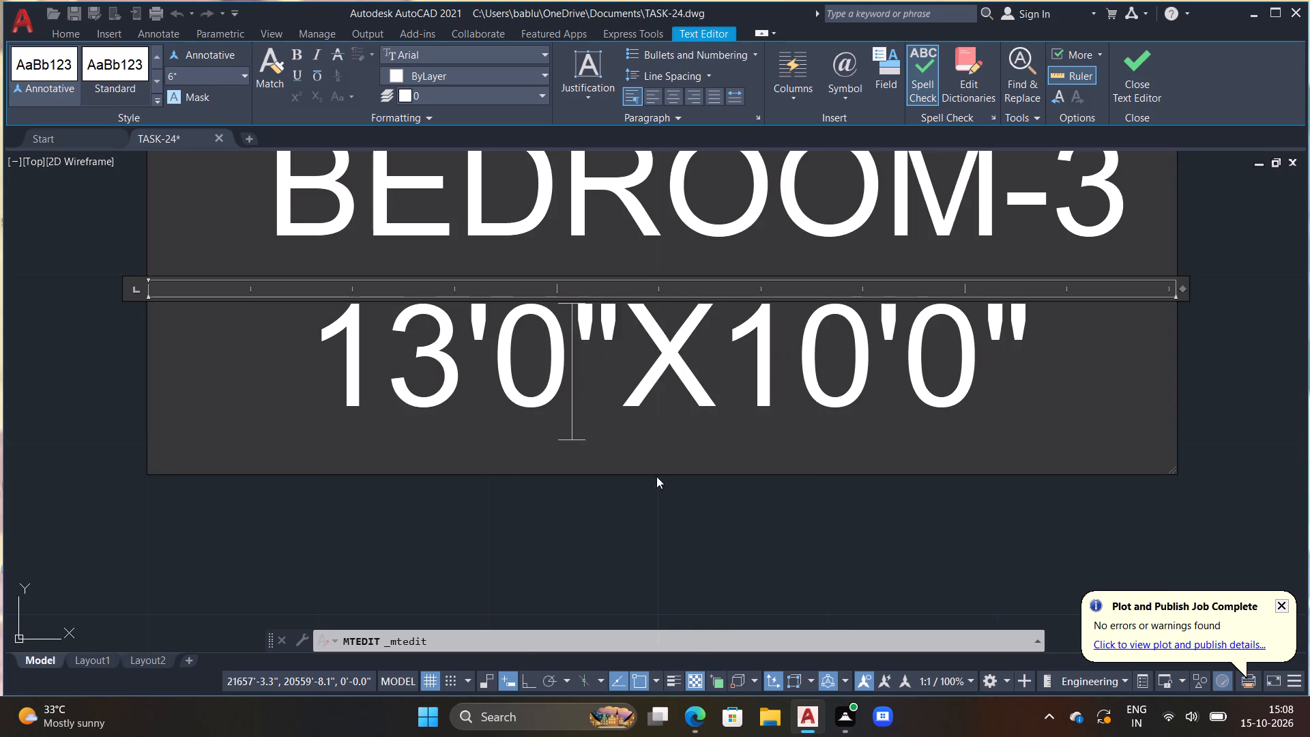
pyautogui.scroll(-2, 867, 407)
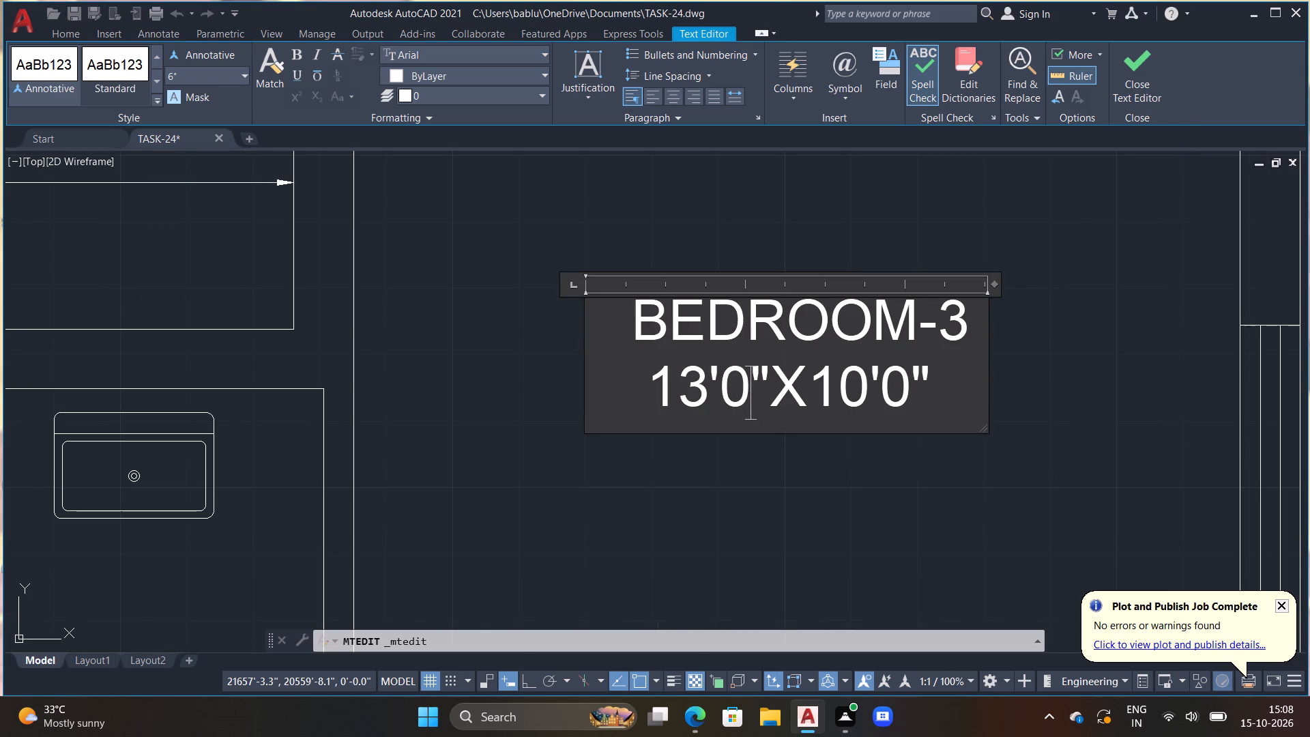
pyautogui.click(821, 489)
# Move the BEDROOM-3 label slightly south, toward the middle of the northeast bedroom.
pyautogui.scroll(-3, 817, 489)
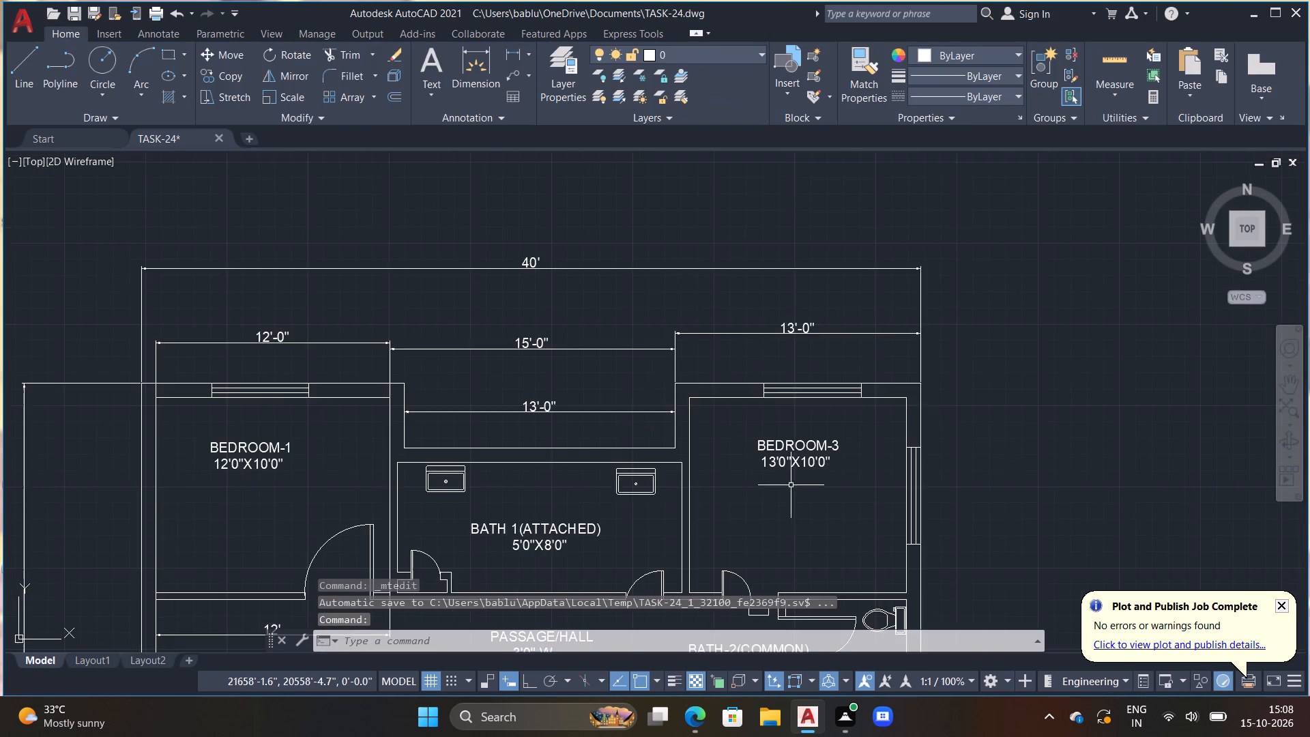
pyautogui.scroll(-1, 789, 479)
pyautogui.moveTo(788, 476); pyautogui.dragTo(961, 388, button='middle')
pyautogui.click(952, 384)
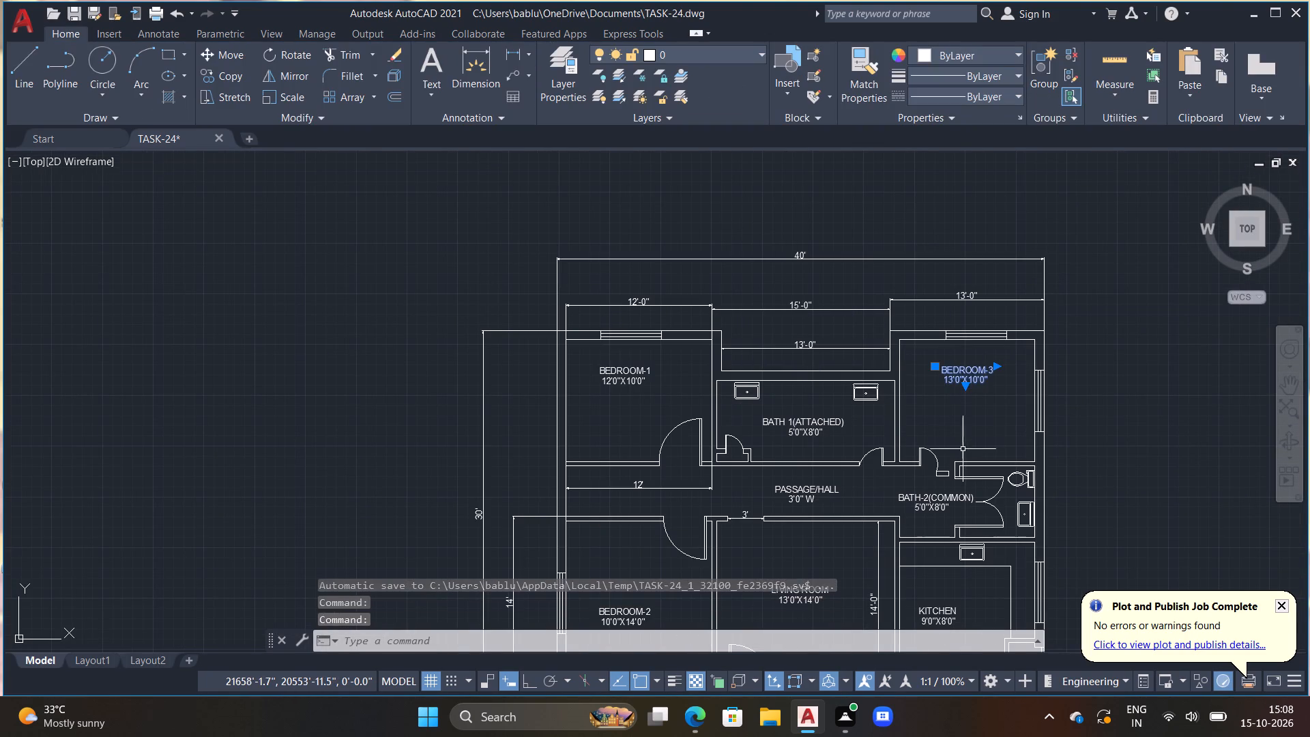
pyautogui.write('M')
pyautogui.press('space')
pyautogui.moveTo(962, 450); pyautogui.dragTo(961, 472)
pyautogui.moveTo(961, 474); pyautogui.dragTo(964, 480)
pyautogui.moveTo(793, 432); pyautogui.dragTo(834, 418)
pyautogui.press('Escape')
# Replace the text of the BEDROOM-1 12'0"X10'0" label over the front steps, south of the living room, with ENTRY.
pyautogui.scroll(-2, 807, 437)
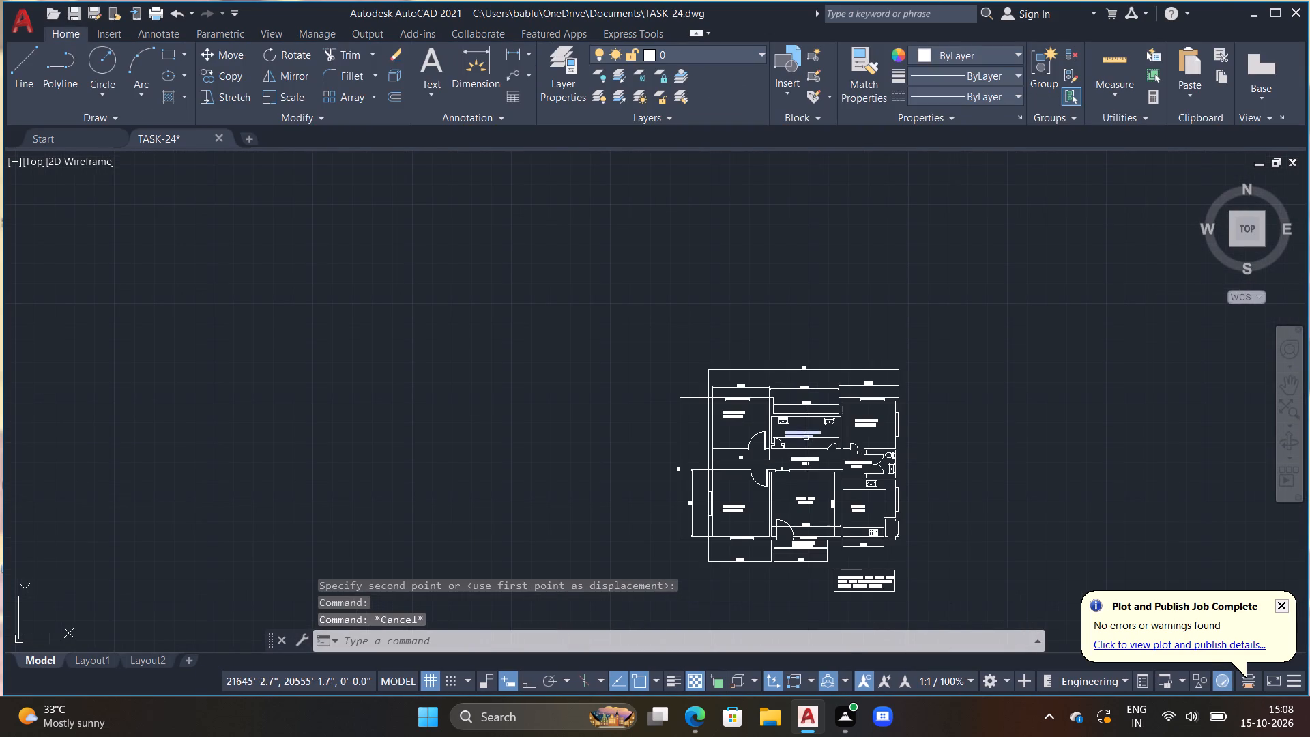
pyautogui.moveTo(801, 422); pyautogui.dragTo(823, 373, button='middle')
pyautogui.scroll(1, 764, 453)
pyautogui.moveTo(758, 470); pyautogui.dragTo(748, 395, button='middle')
pyautogui.scroll(1, 935, 393)
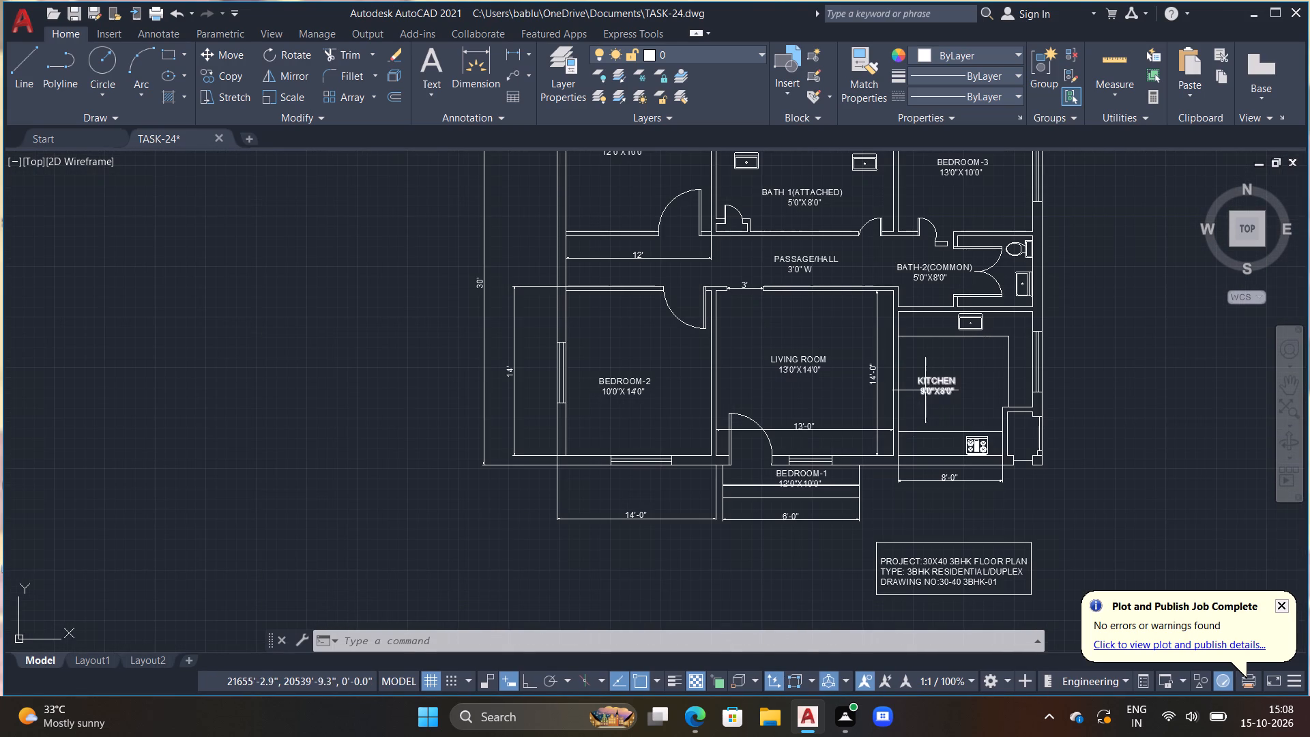
pyautogui.moveTo(914, 385); pyautogui.dragTo(930, 321, button='middle')
pyautogui.moveTo(891, 402); pyautogui.dragTo(909, 315, button='middle')
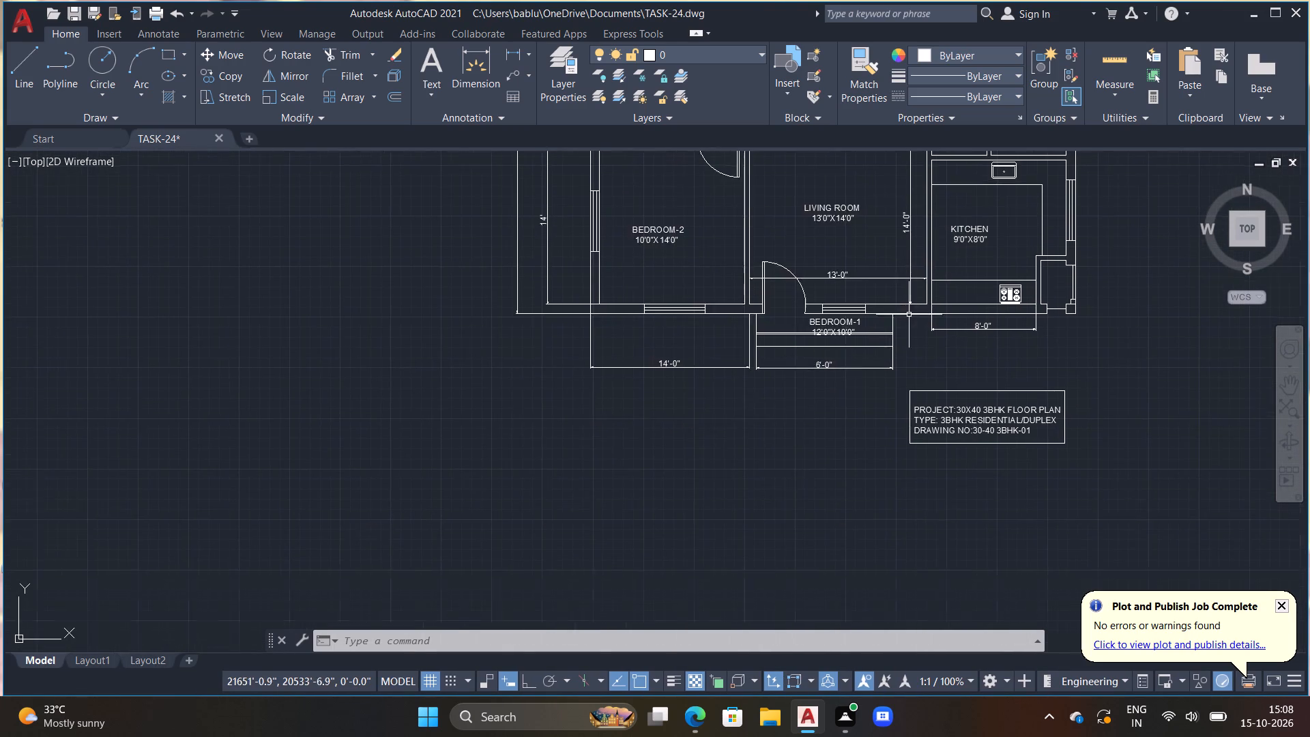
pyautogui.scroll(2, 854, 346)
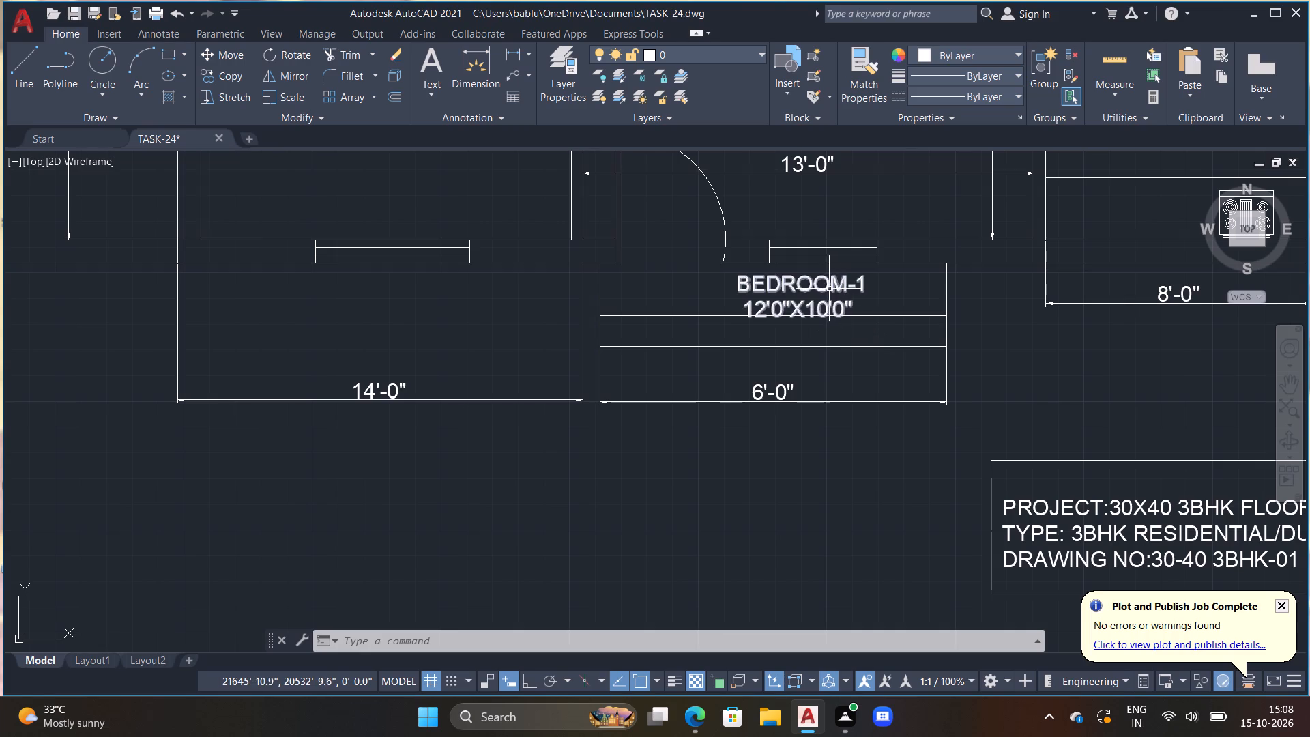
pyautogui.doubleClick(826, 287)
pyautogui.click(828, 284)
pyautogui.doubleClick(828, 283)
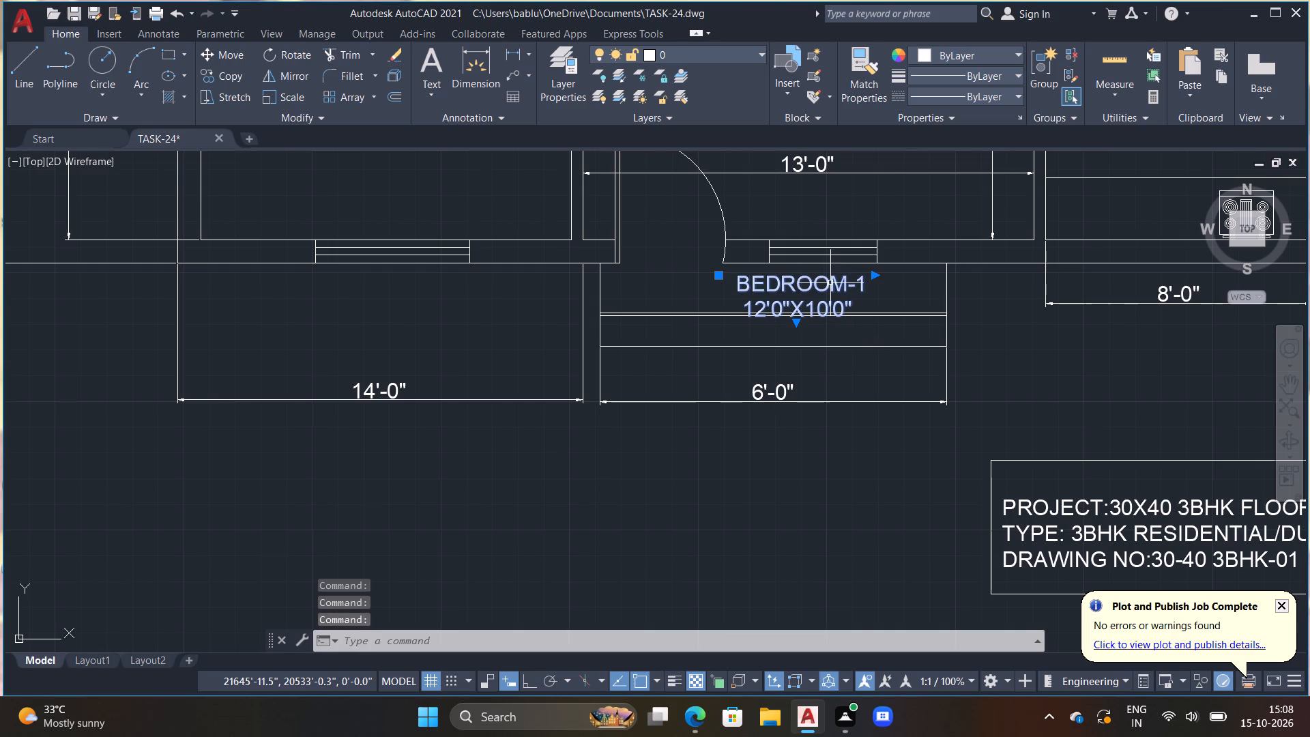
pyautogui.scroll(4, 830, 285)
pyautogui.doubleClick(830, 285)
pyautogui.press('Escape')
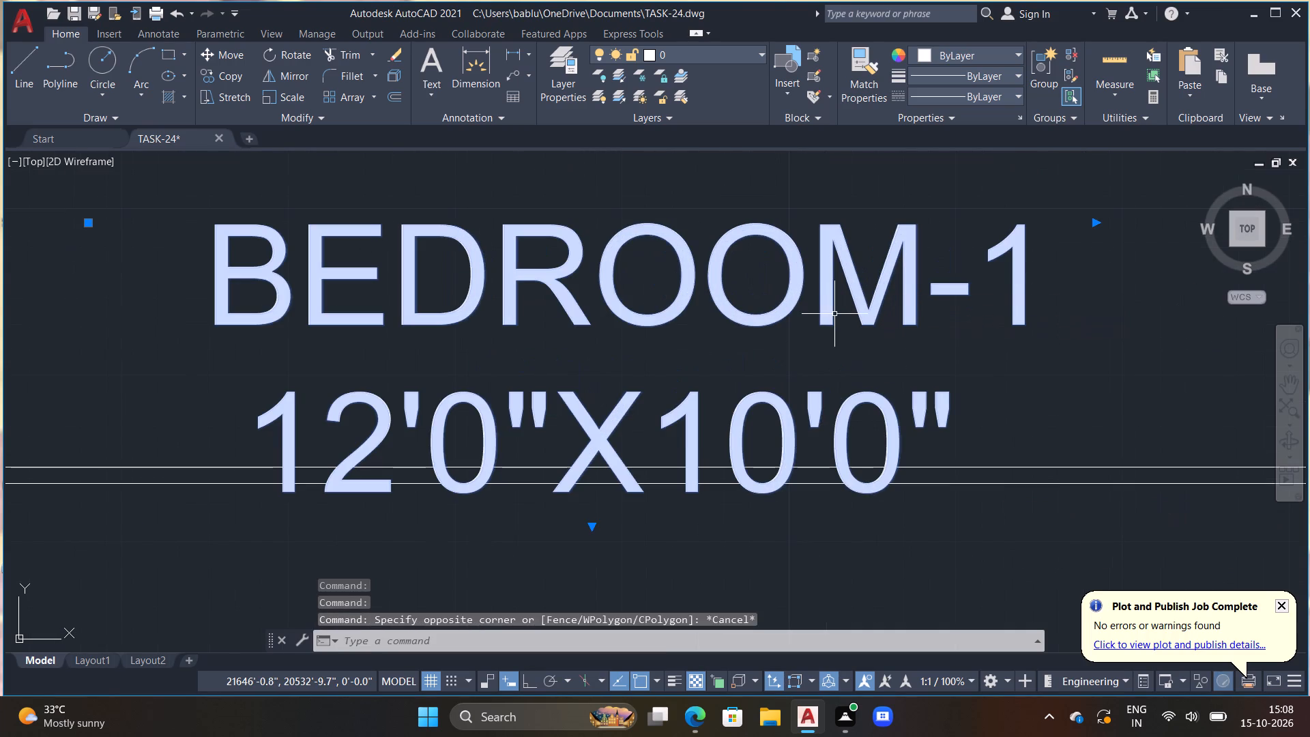
pyautogui.doubleClick(825, 321)
pyautogui.press('Escape')
pyautogui.doubleClick(828, 316)
pyautogui.scroll(-2, 828, 314)
pyautogui.press('Escape')
pyautogui.press('Escape')
pyautogui.doubleClick(827, 314)
pyautogui.moveTo(890, 370); pyautogui.dragTo(754, 369)
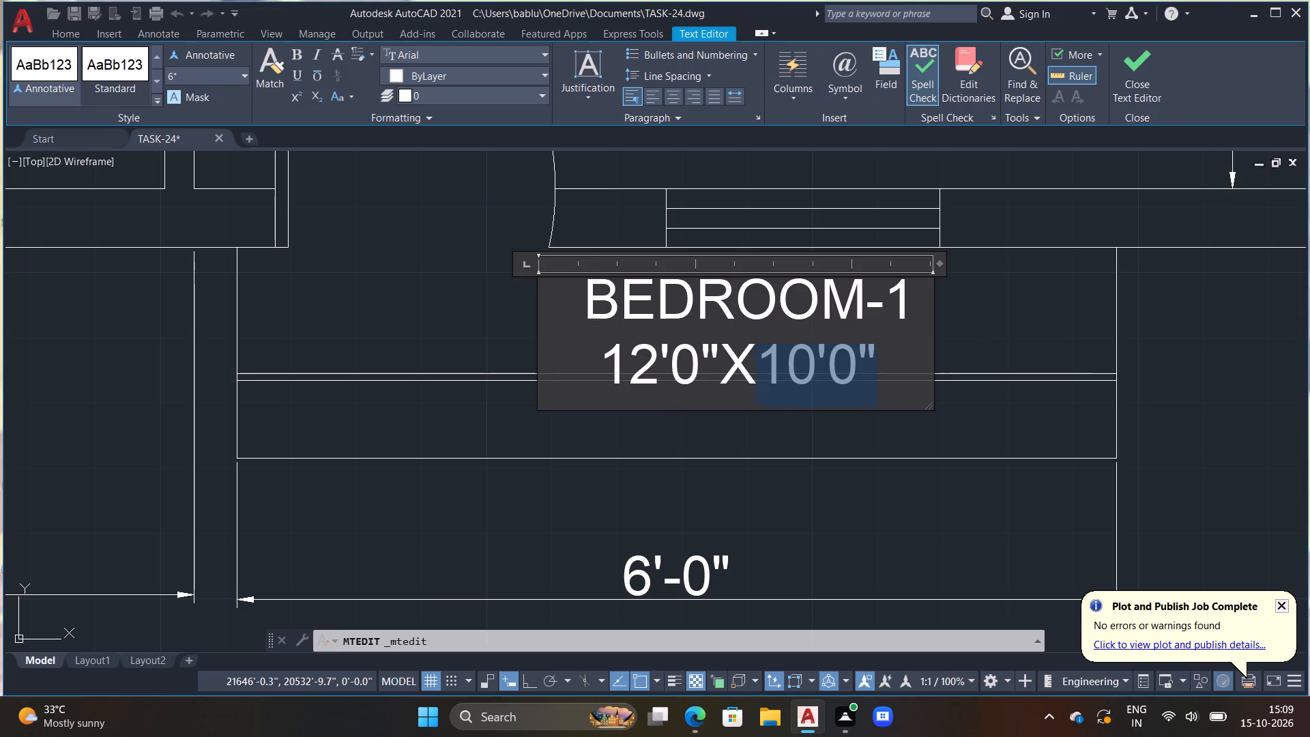
pyautogui.moveTo(754, 369); pyautogui.dragTo(599, 232)
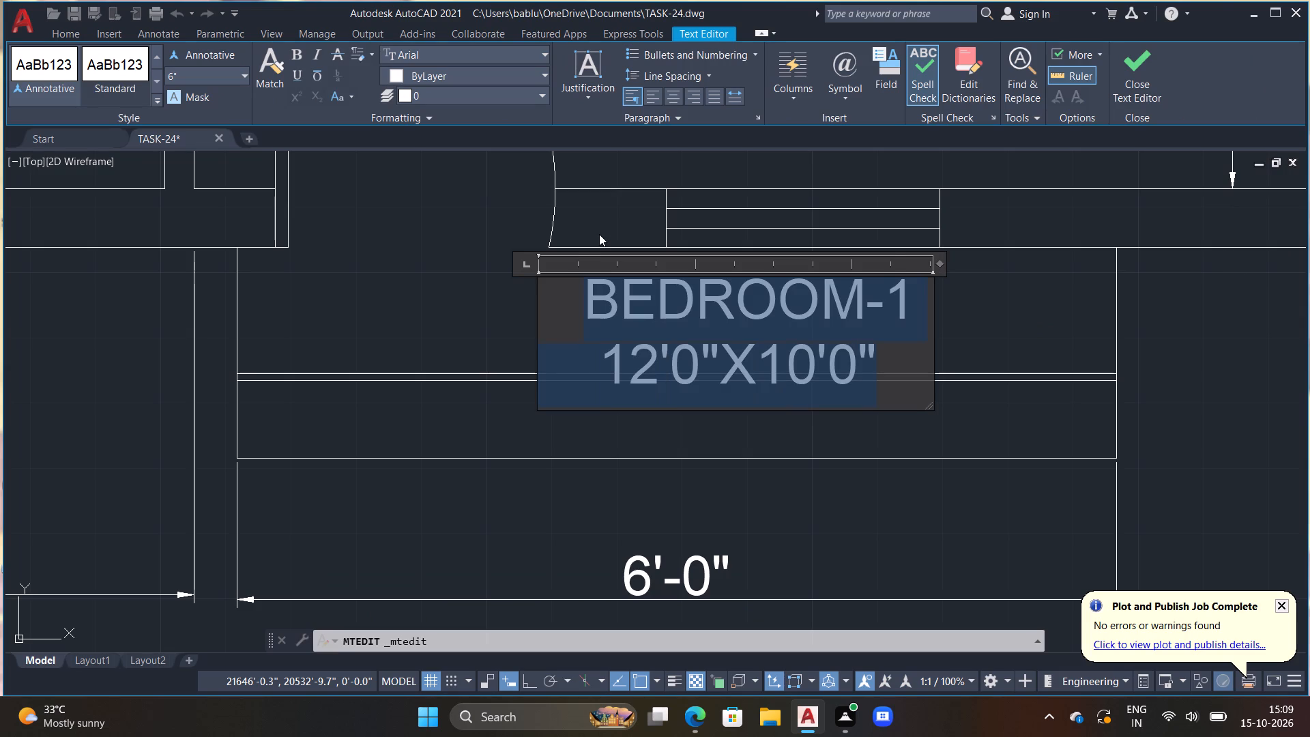
pyautogui.press('BackSpace')
pyautogui.press('space')
pyautogui.press('space')
pyautogui.write('ENTRY')
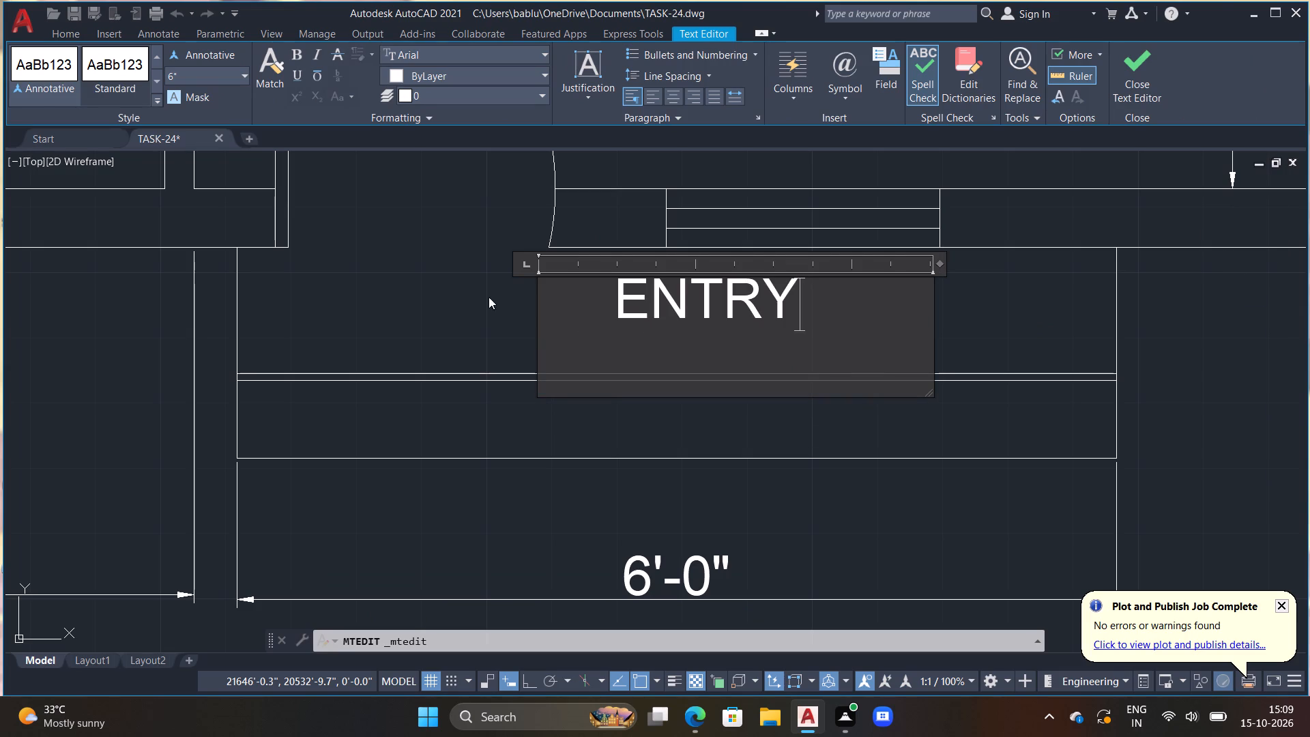
pyautogui.click(489, 297)
pyautogui.click(763, 302)
pyautogui.press('Escape')
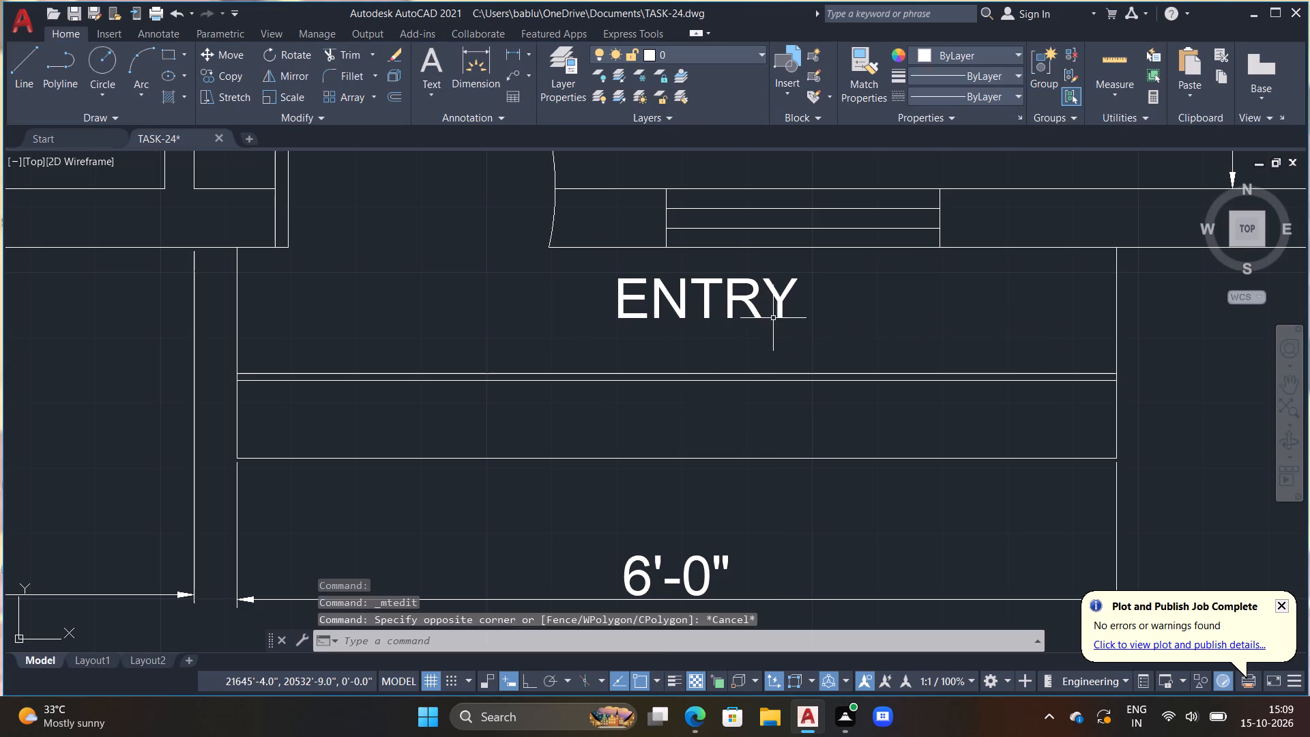
# Copy the ENTRY label from the front steps into the small space at the plan's southeast corner, beside the kitchen.
pyautogui.click(783, 310)
pyautogui.write('CO M')
pyautogui.press('space')
pyautogui.moveTo(794, 301); pyautogui.dragTo(1058, 365)
pyautogui.scroll(-1, 1116, 395)
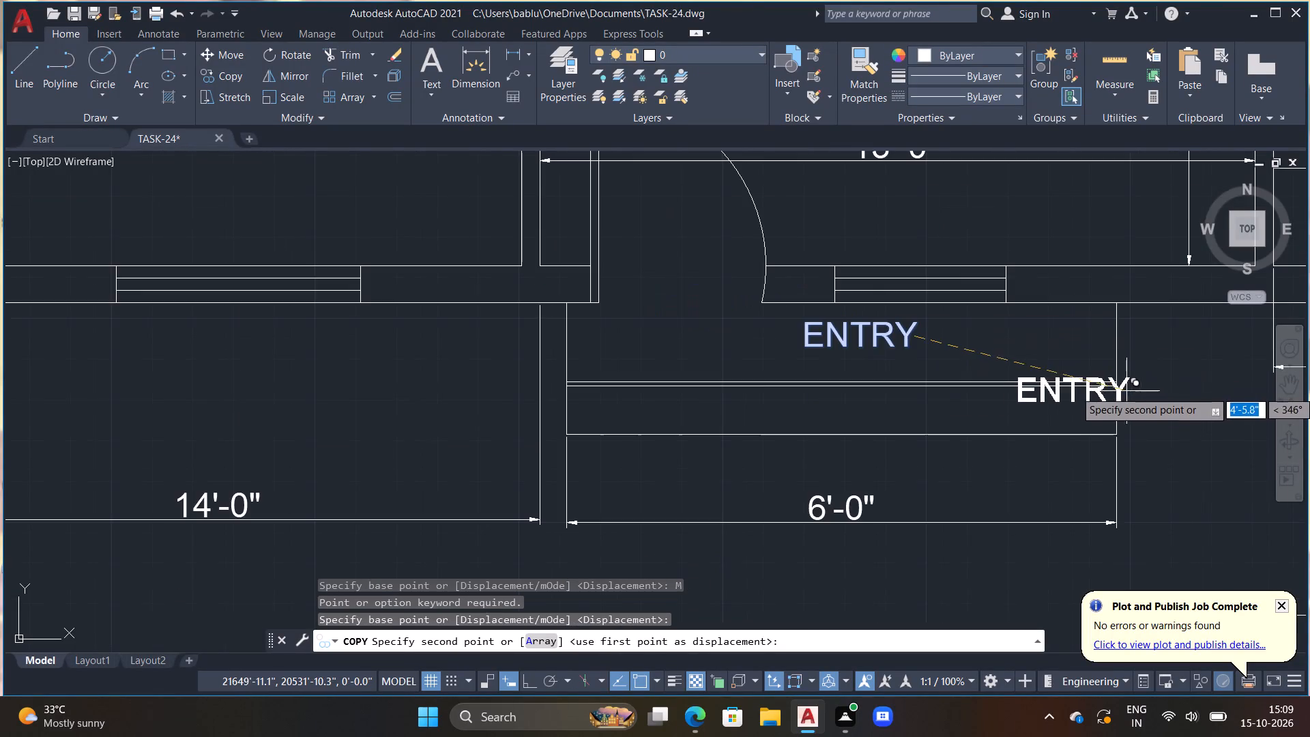
pyautogui.scroll(-2, 1130, 388)
pyautogui.moveTo(1082, 378); pyautogui.dragTo(1056, 375, button='middle')
pyautogui.moveTo(1139, 360); pyautogui.dragTo(937, 358, button='middle')
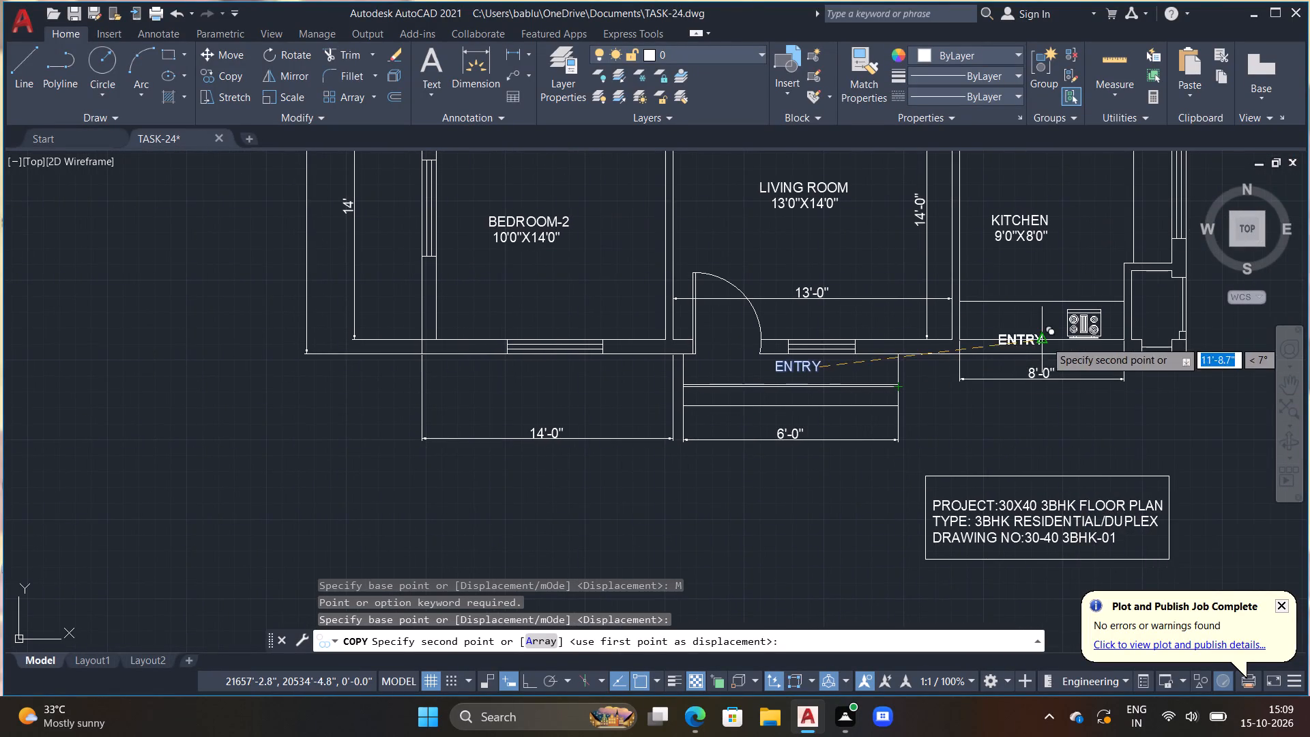
pyautogui.moveTo(1047, 339); pyautogui.dragTo(1010, 351, button='middle')
pyautogui.scroll(2, 1103, 330)
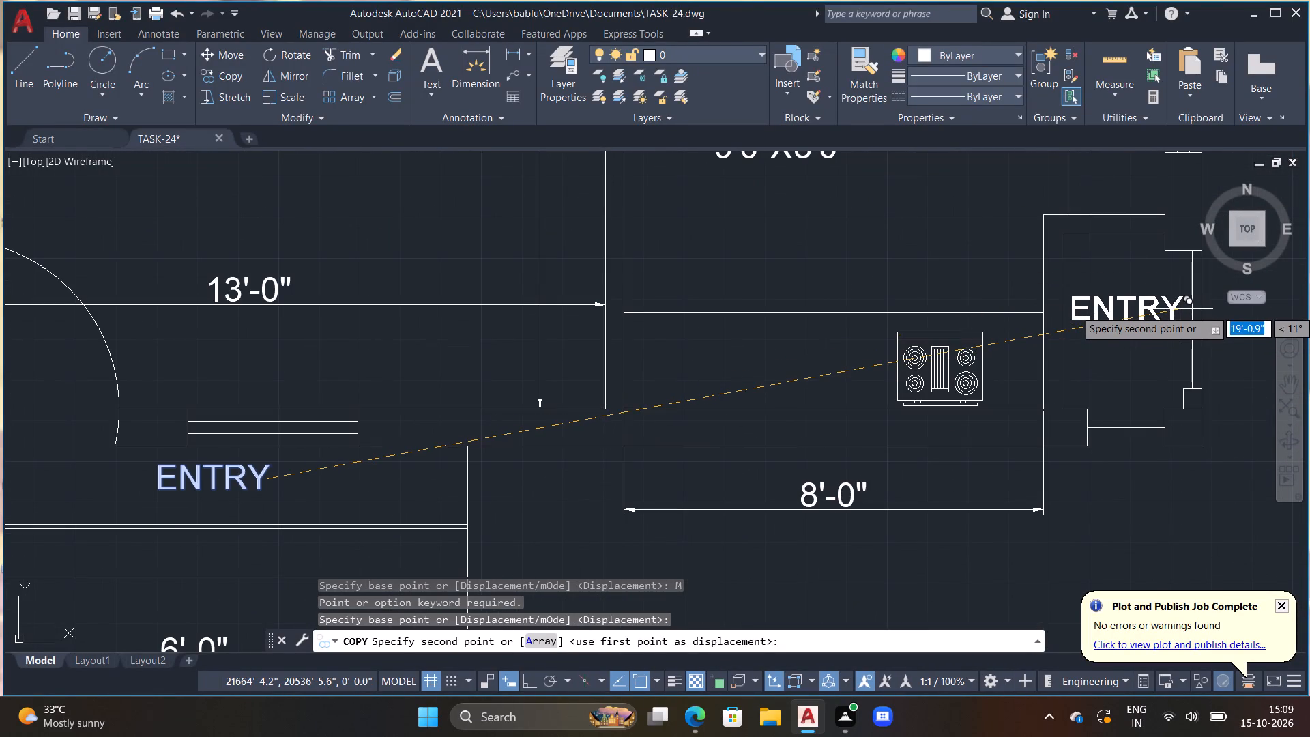
pyautogui.click(1180, 309)
# Place three more ENTRY copies in the kitchen: beside the sink, along the east counter and just above the KITCHEN label.
pyautogui.scroll(-2, 1142, 316)
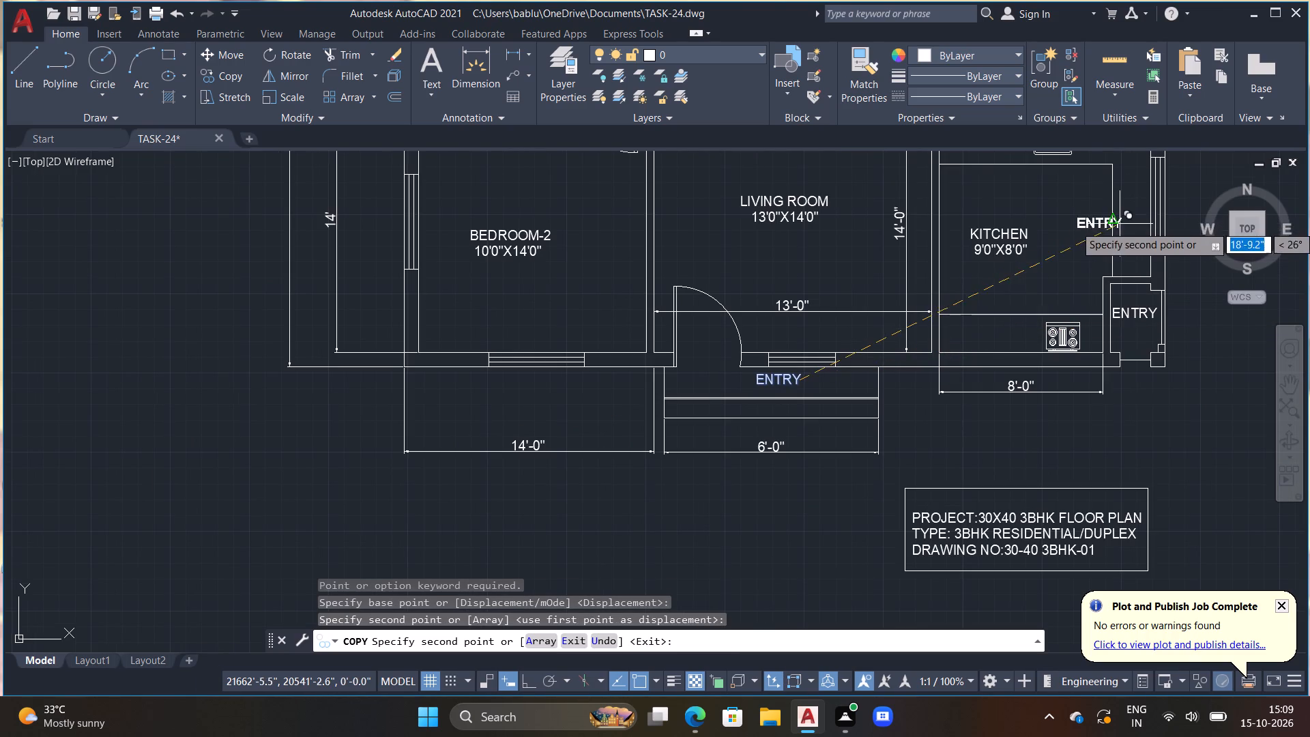
pyautogui.moveTo(1126, 212); pyautogui.dragTo(909, 308, button='middle')
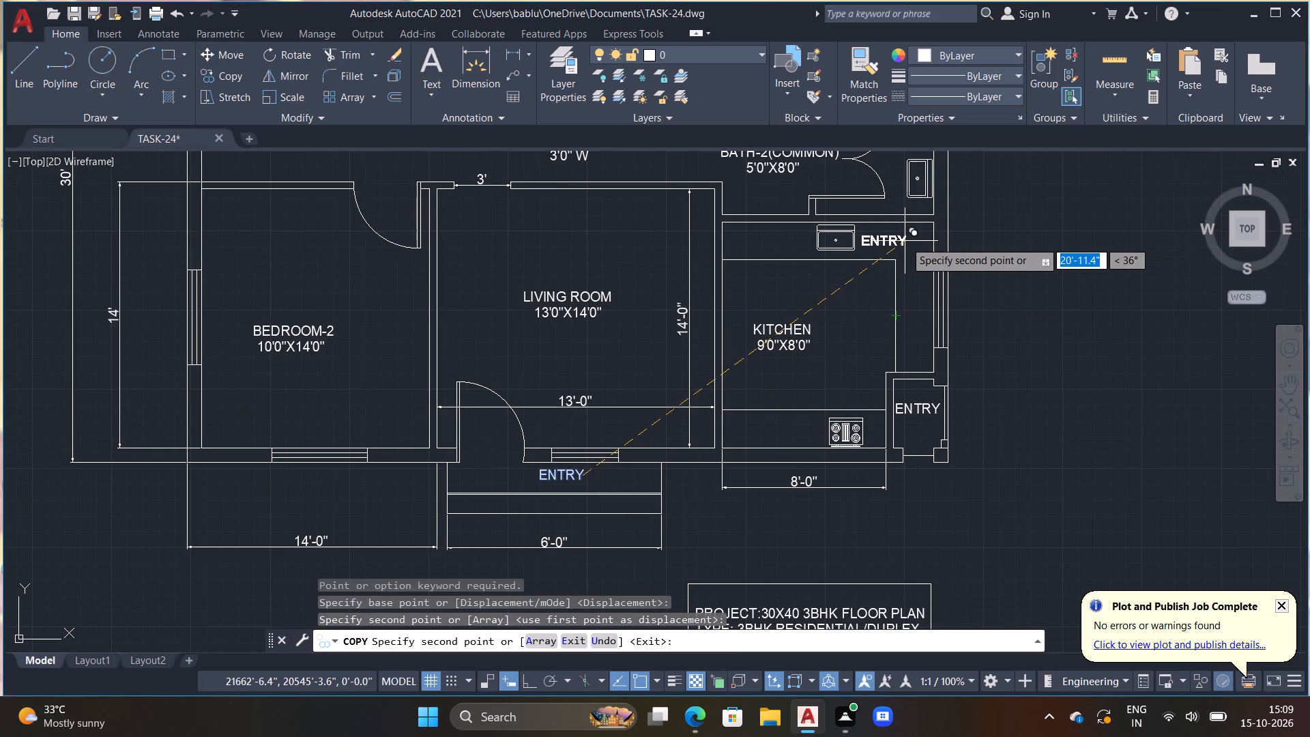
pyautogui.click(905, 241)
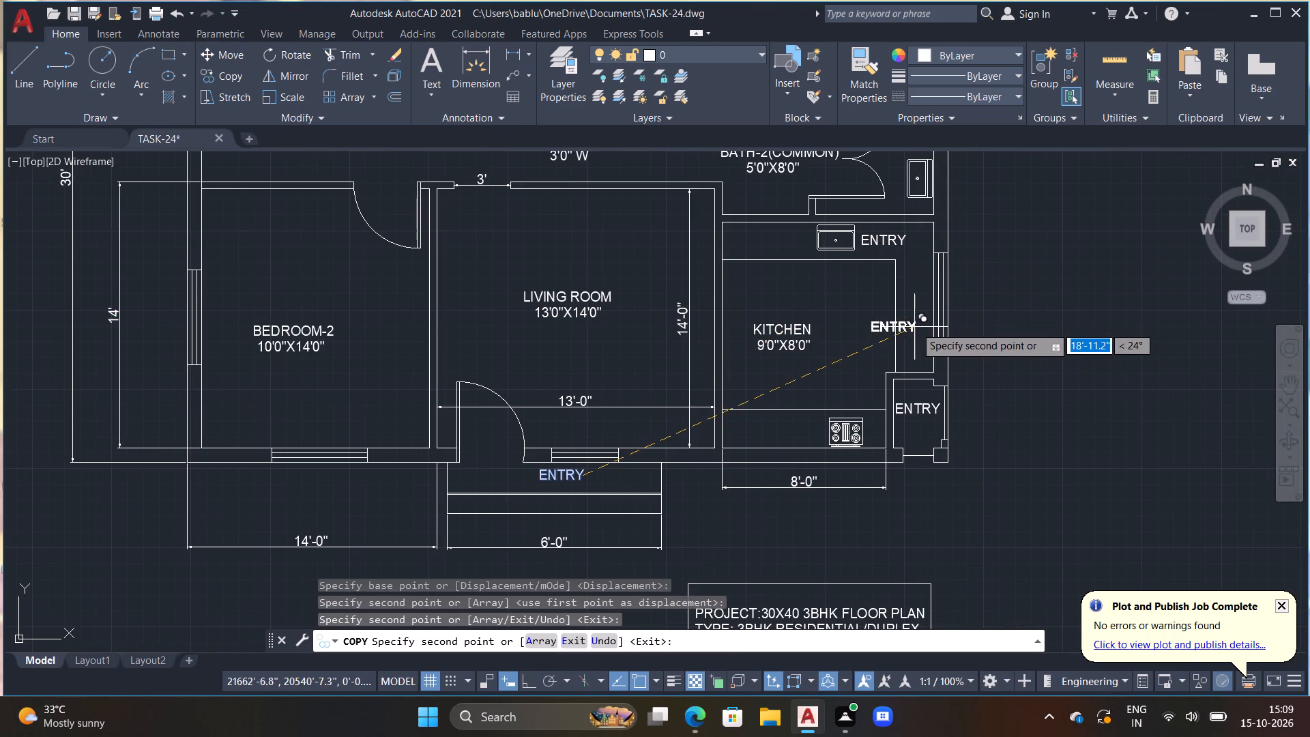
pyautogui.click(924, 321)
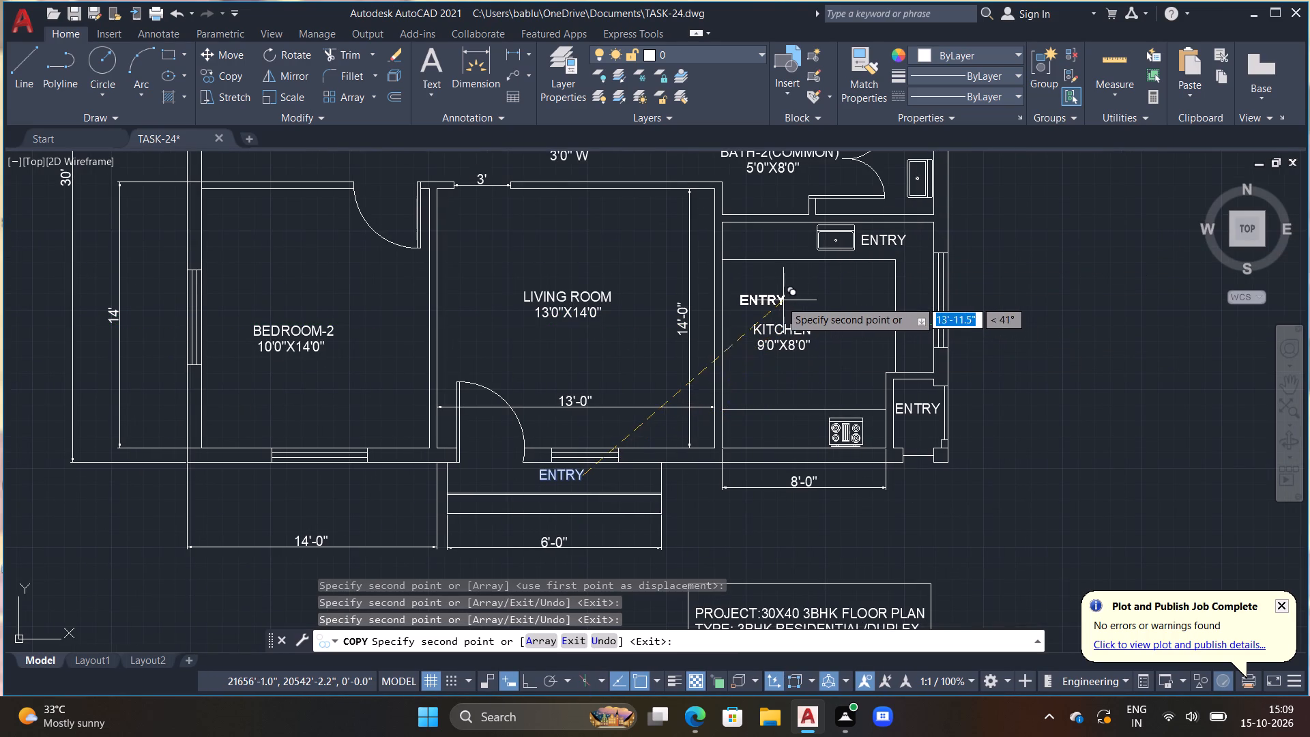
pyautogui.click(777, 300)
# Place another ENTRY copy inside BEDROOM-2 just above its south window and end the copying.
pyautogui.scroll(-1, 776, 301)
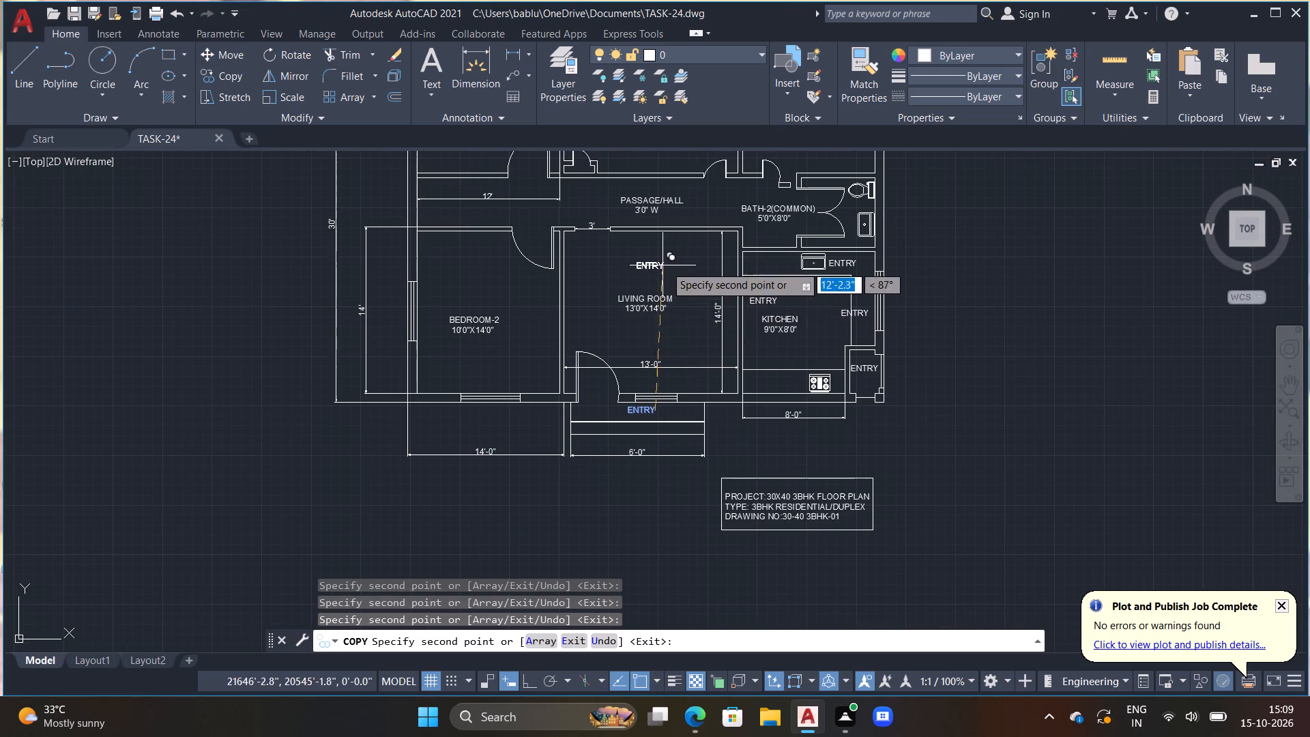
pyautogui.click(501, 381)
pyautogui.scroll(-2, 501, 381)
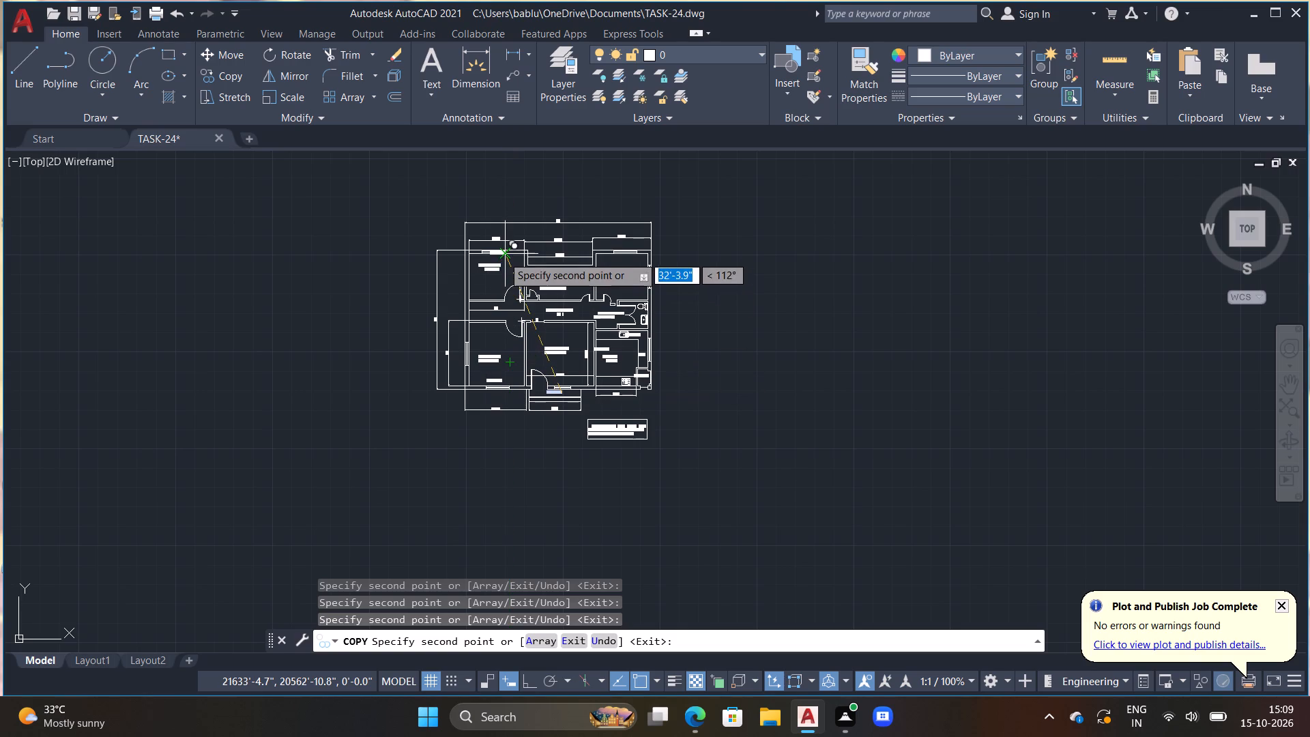
pyautogui.press('Escape')
# Change the ENTRY label above BEDROOM-2's south window to WINDOW.
pyautogui.scroll(2, 519, 431)
pyautogui.scroll(2, 498, 349)
pyautogui.moveTo(467, 351); pyautogui.dragTo(594, 487, button='middle')
pyautogui.scroll(1, 552, 452)
pyautogui.doubleClick(501, 337)
pyautogui.moveTo(541, 329); pyautogui.dragTo(542, 329)
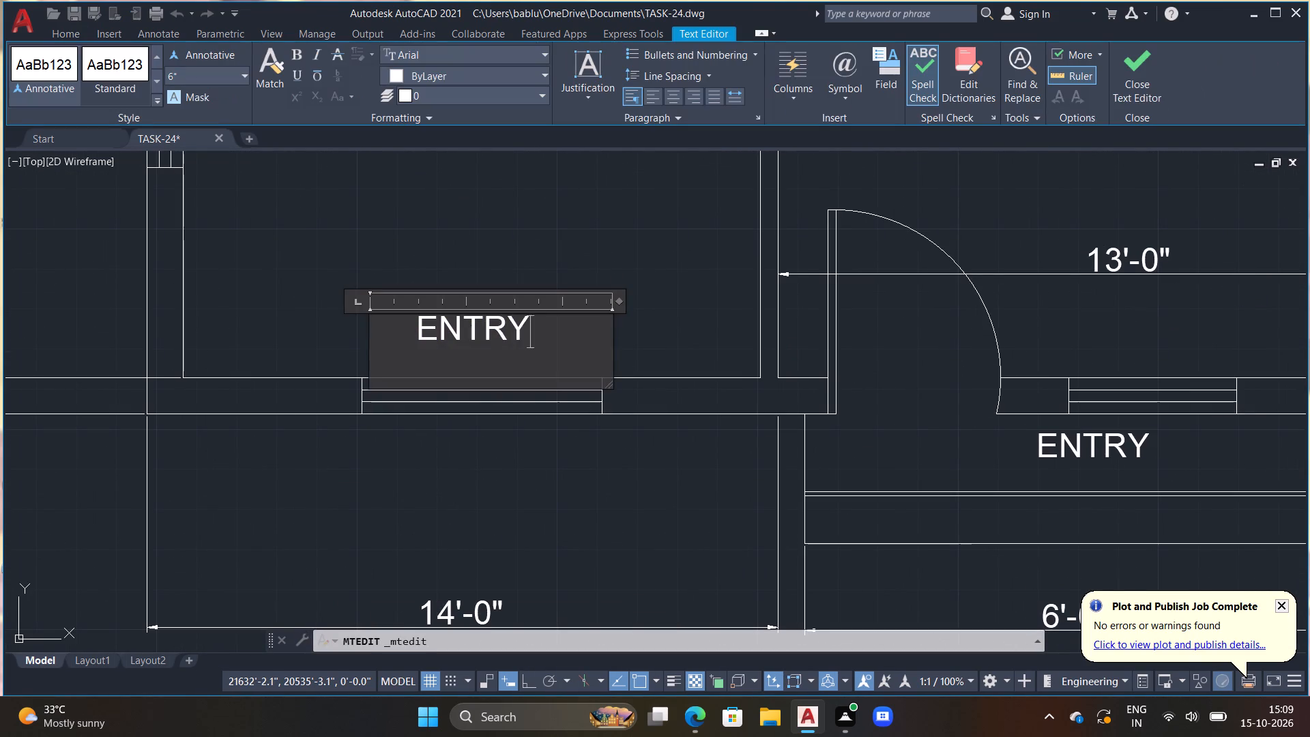
pyautogui.moveTo(542, 329); pyautogui.dragTo(417, 326)
pyautogui.press('Delete')
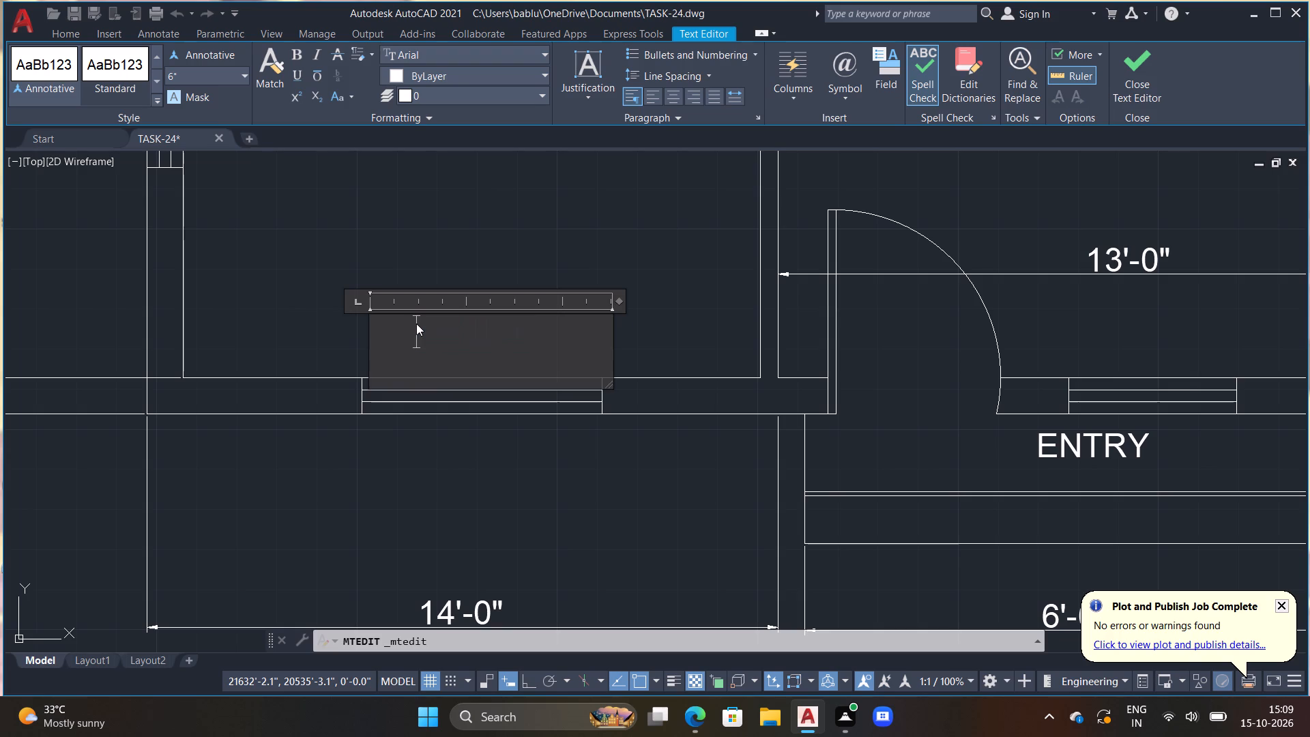
pyautogui.write('WINDO')
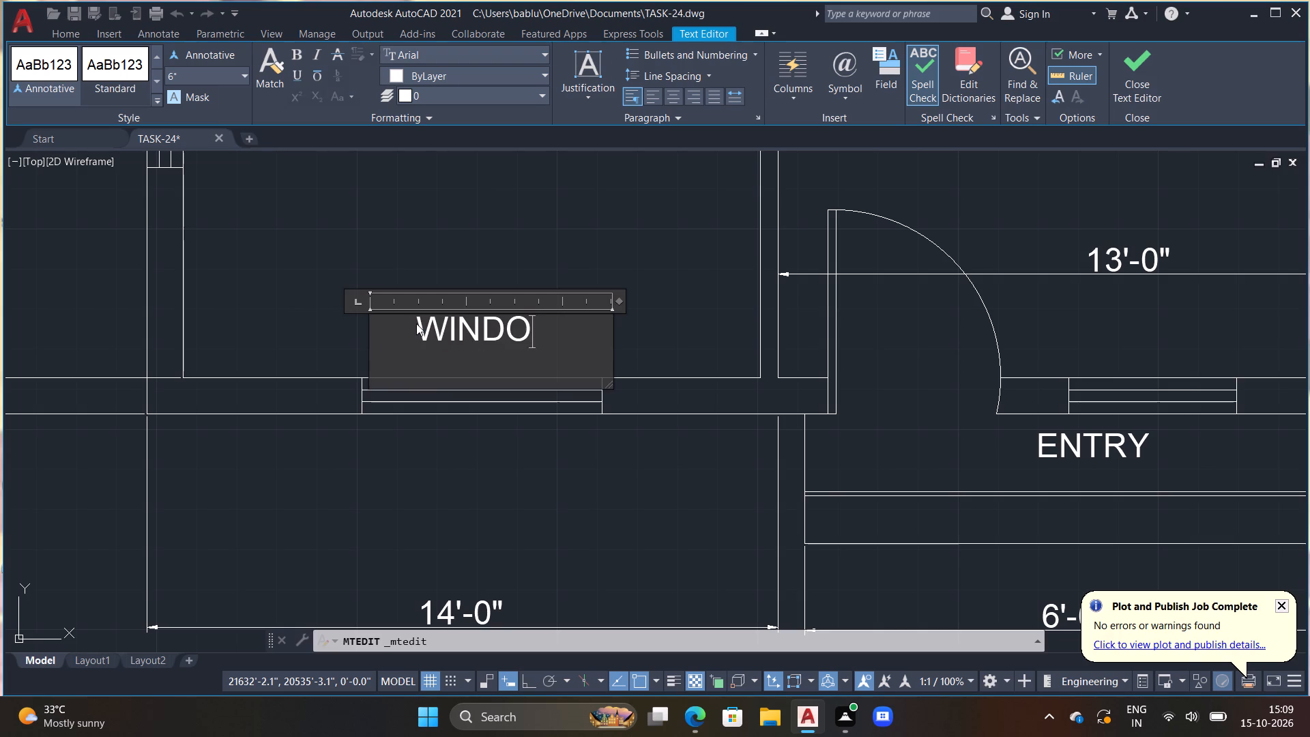
pyautogui.press('w')
pyautogui.click(276, 316)
# Copy the WINDOW label to just outside the north windows of BEDROOM-1 and BEDROOM-3.
pyautogui.click(480, 326)
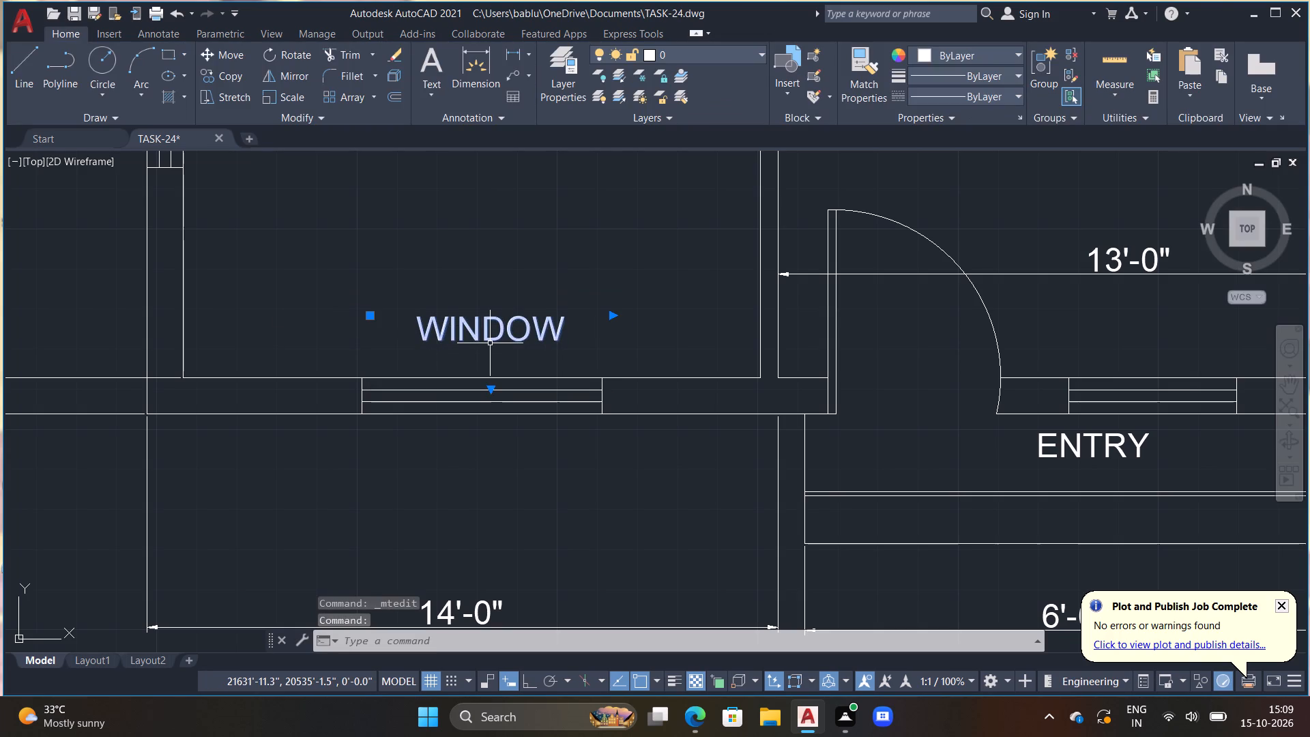
pyautogui.write('CO M')
pyautogui.press('space')
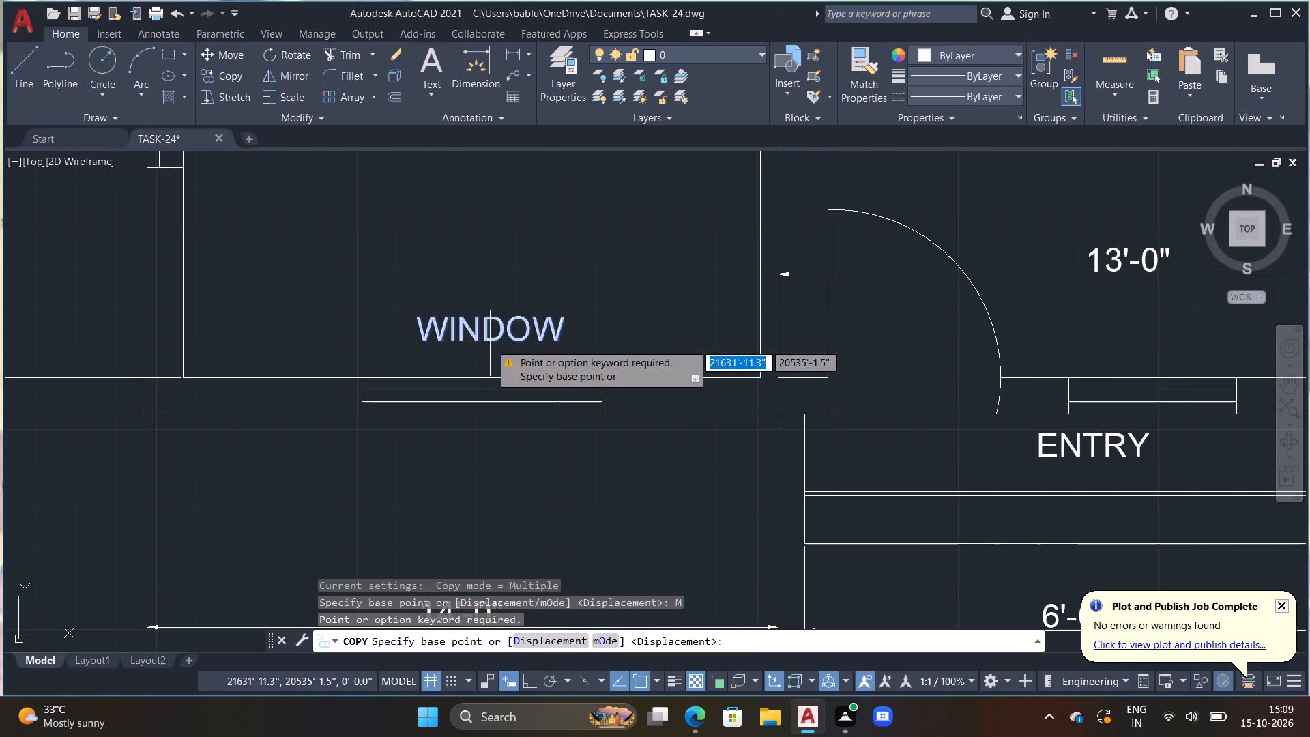
pyautogui.moveTo(490, 343); pyautogui.dragTo(497, 262)
pyautogui.scroll(-3, 505, 255)
pyautogui.moveTo(520, 247); pyautogui.dragTo(487, 396, button='middle')
pyautogui.moveTo(488, 215); pyautogui.dragTo(443, 390, button='middle')
pyautogui.scroll(2, 428, 297)
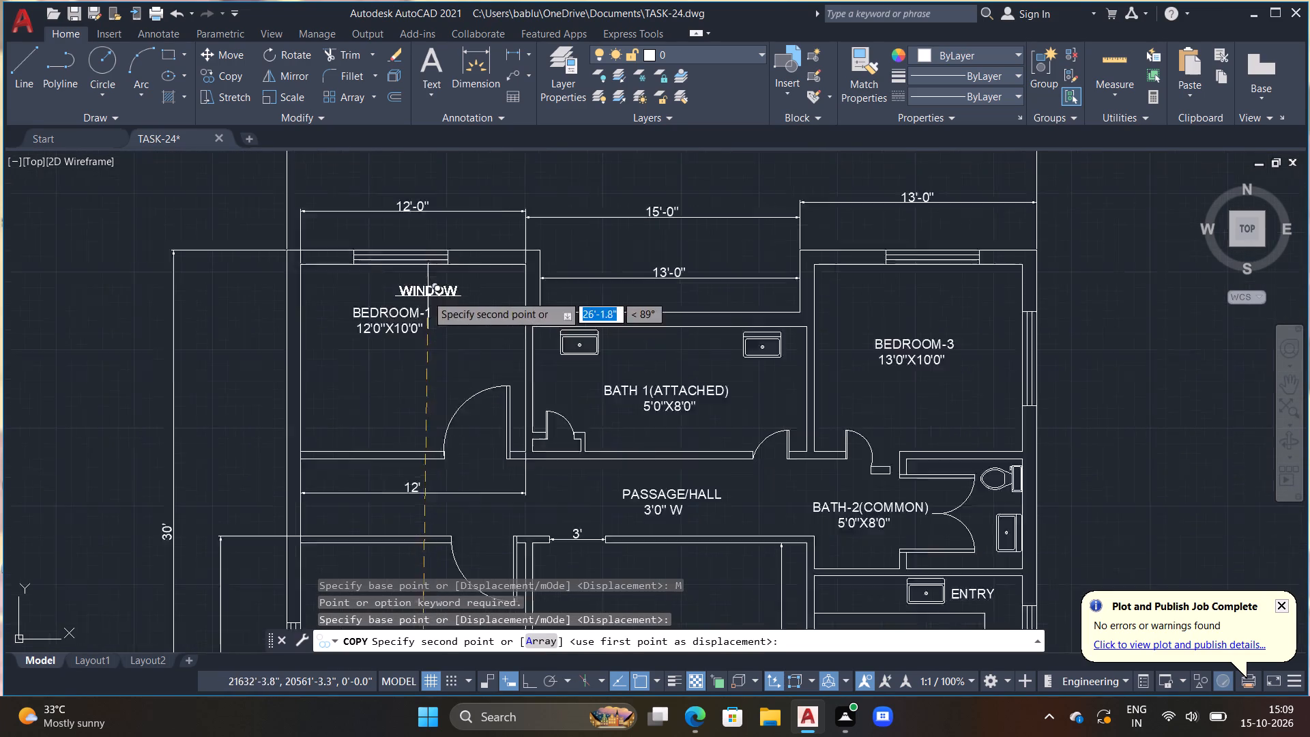
pyautogui.click(379, 209)
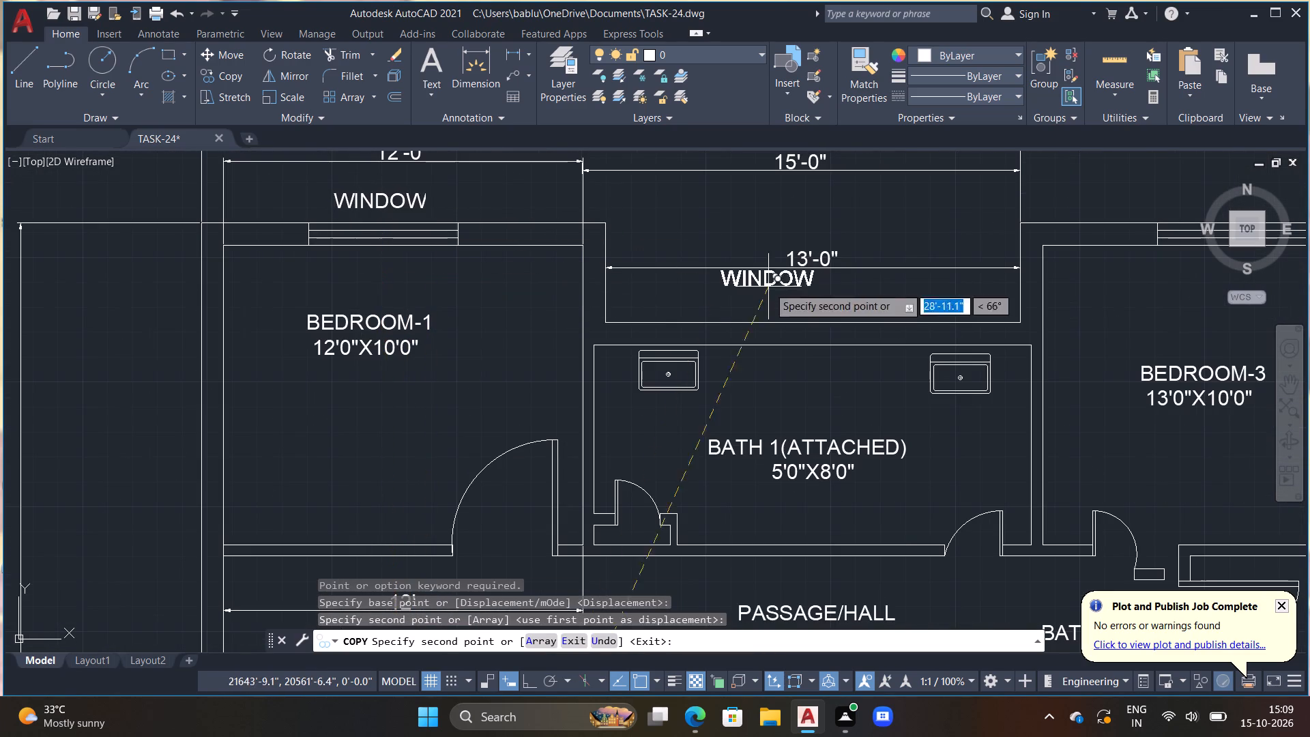
pyautogui.moveTo(837, 282); pyautogui.dragTo(504, 259, button='middle')
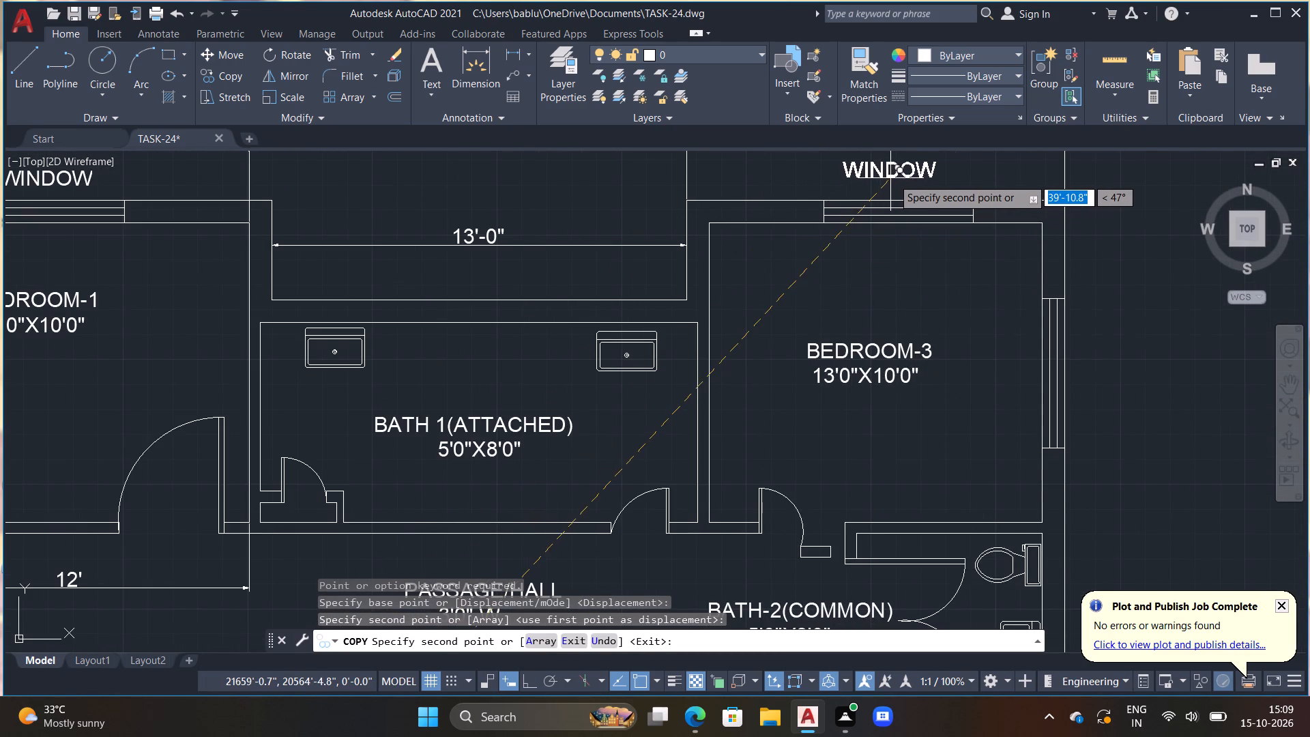
pyautogui.click(892, 178)
# Place one more WINDOW copy in the empty area west of the plan and end the copying.
pyautogui.scroll(-2, 903, 217)
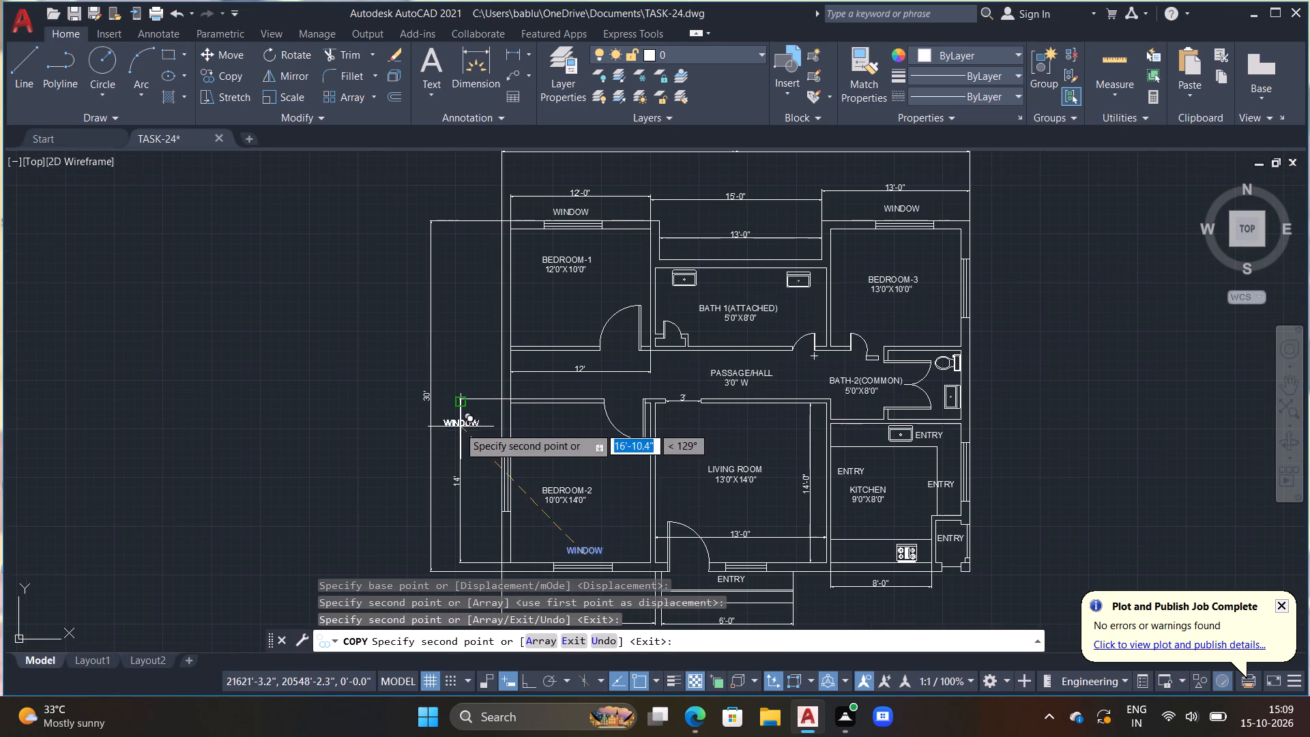
pyautogui.moveTo(445, 423); pyautogui.dragTo(525, 348, button='middle')
pyautogui.click(396, 449)
pyautogui.press('Escape')
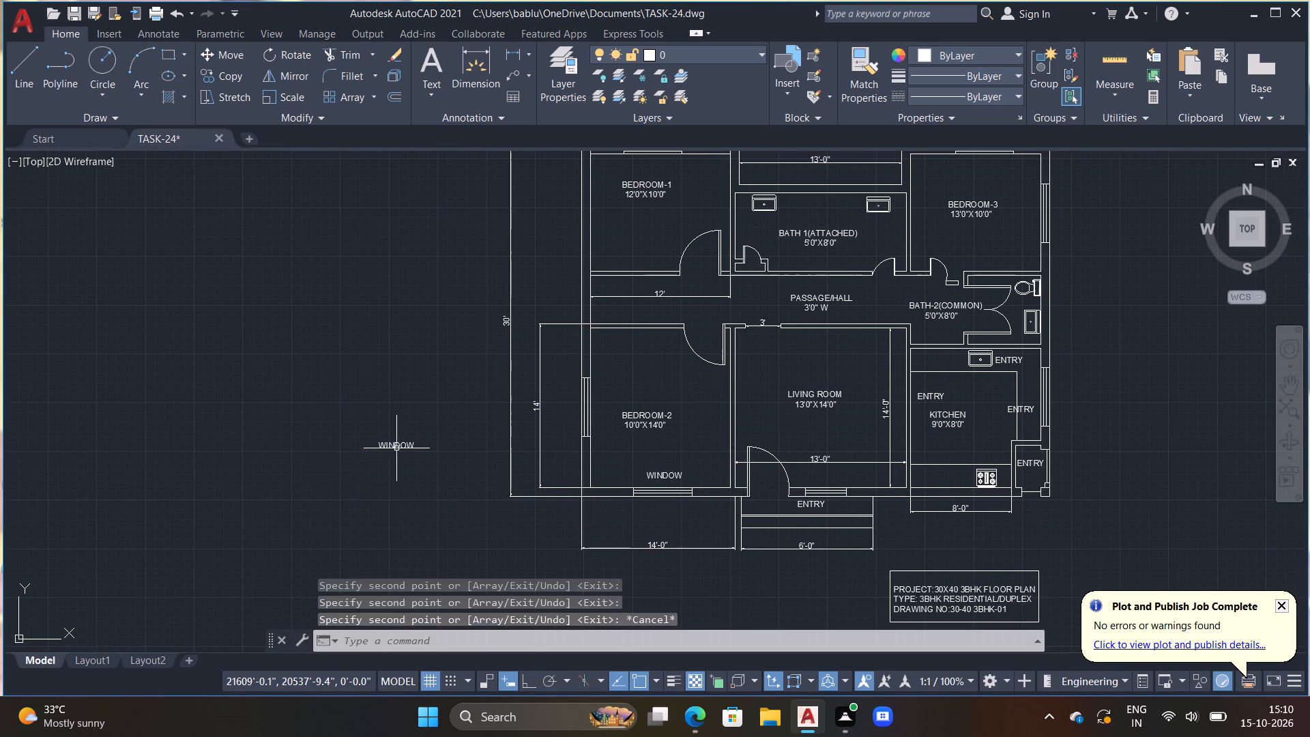
# Rotate the WINDOW label west of the plan so that it reads vertically upward.
pyautogui.click(392, 444)
pyautogui.write('RO')
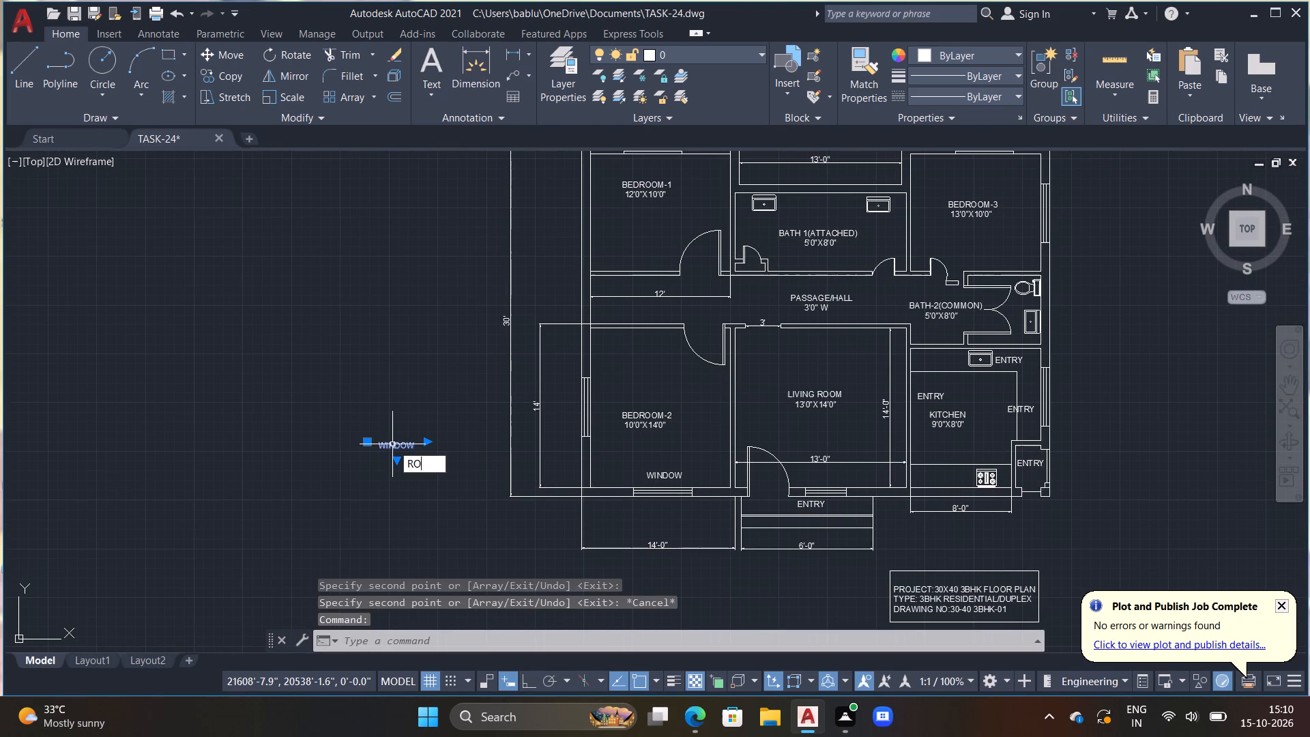
pyautogui.press('space')
pyautogui.moveTo(392, 444); pyautogui.dragTo(392, 451)
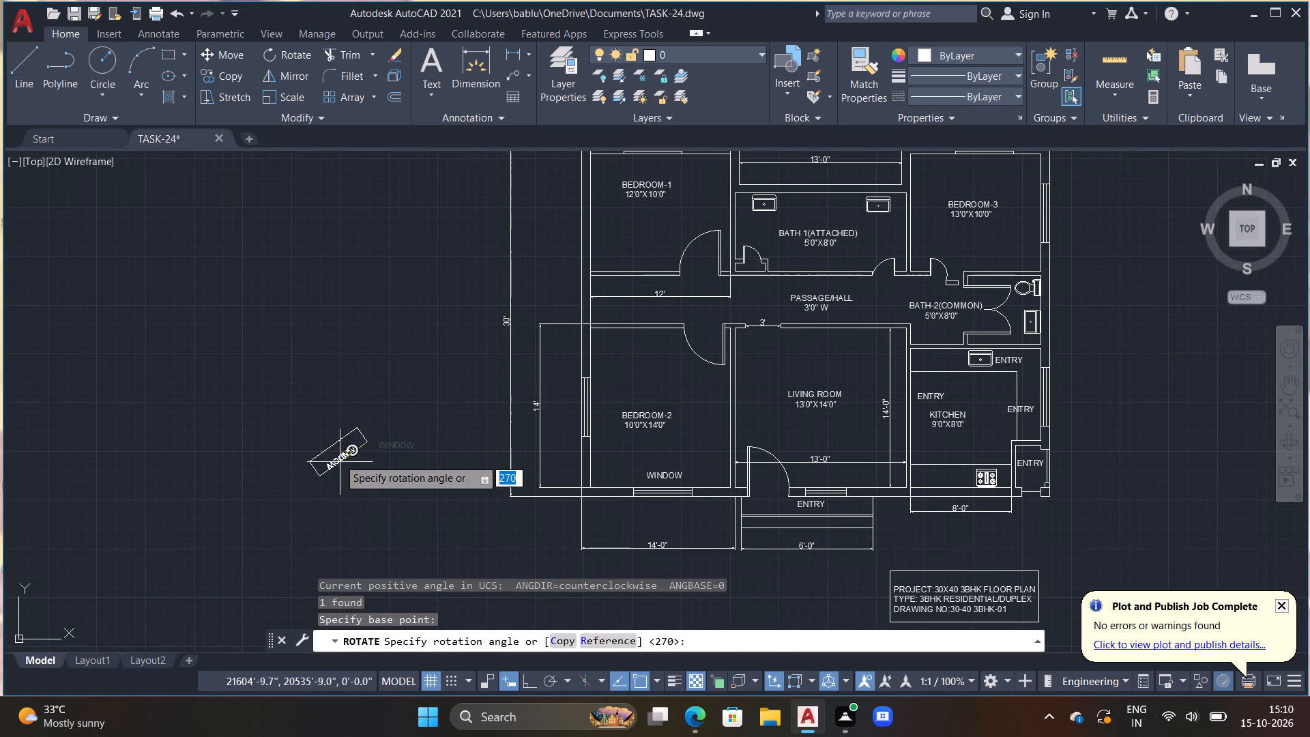
pyautogui.click(366, 391)
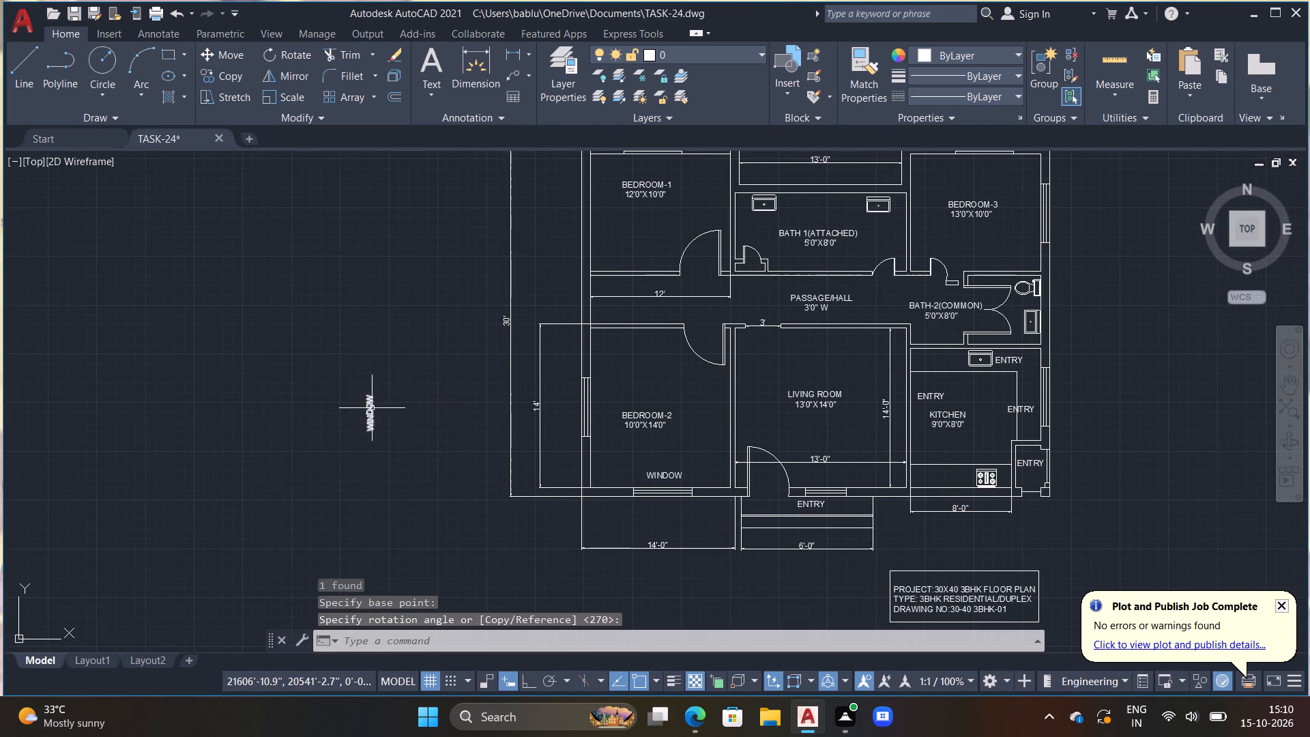
# Copy the vertical WINDOW label from the empty area west of the plan to just outside BEDROOM-2's west window.
pyautogui.click(373, 408)
pyautogui.write('CO M')
pyautogui.press('space')
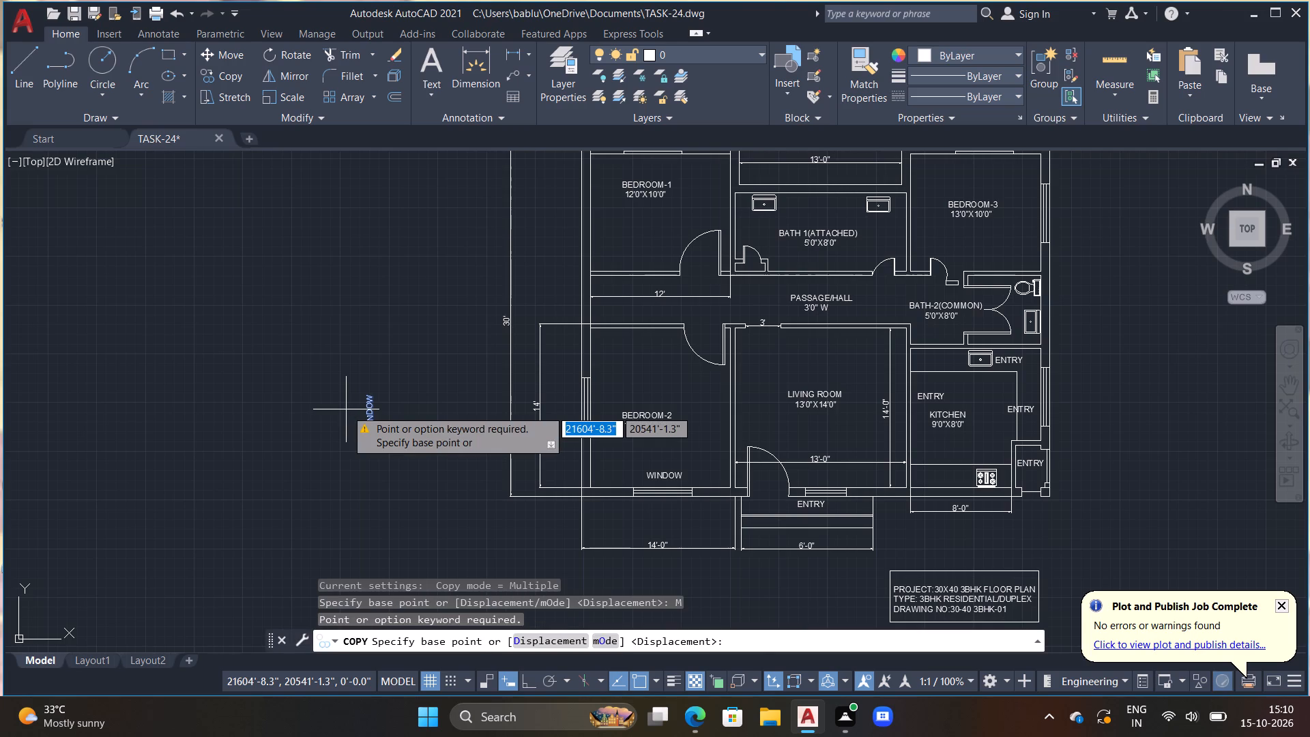
pyautogui.moveTo(345, 410); pyautogui.dragTo(394, 419)
pyautogui.scroll(1, 583, 408)
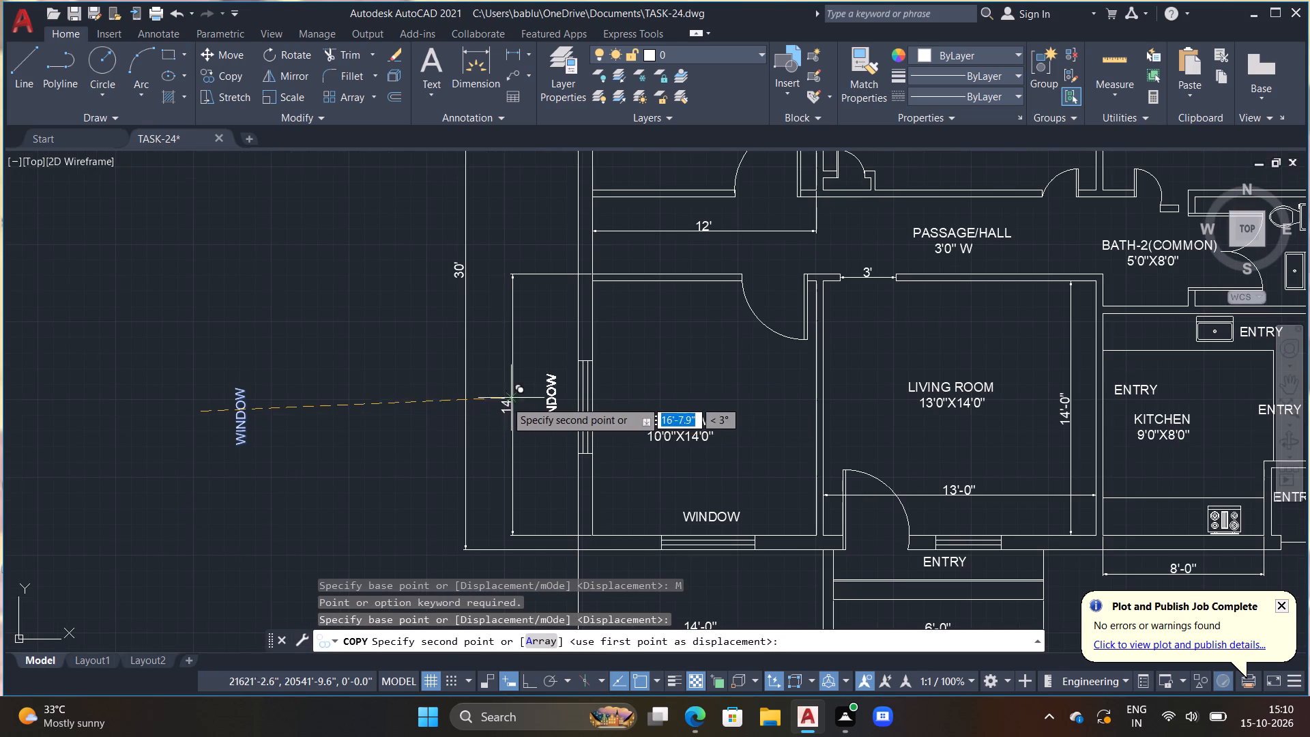
pyautogui.click(524, 403)
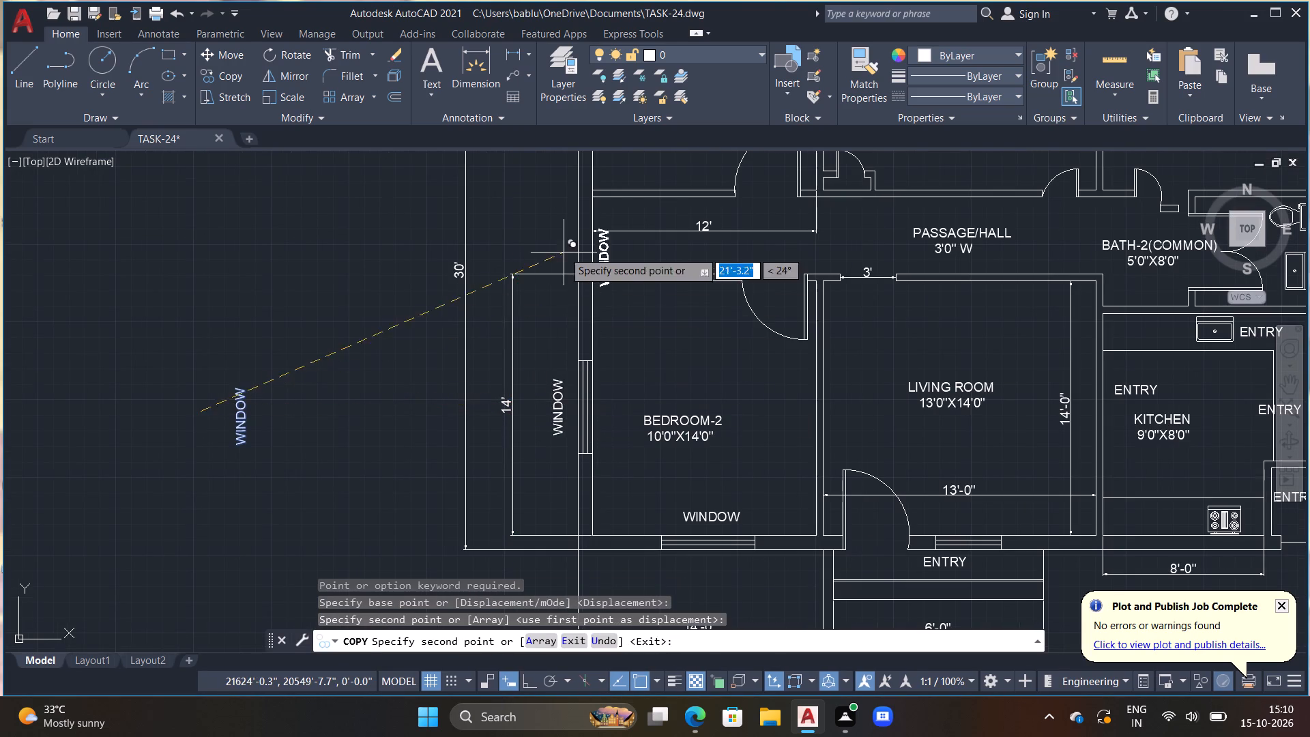
# Place further copies of the vertical WINDOW label just outside the east windows of BEDROOM-3 and the KITCHEN, and end the copying.
pyautogui.moveTo(564, 251); pyautogui.dragTo(581, 384, button='middle')
pyautogui.scroll(-1, 572, 330)
pyautogui.moveTo(596, 223); pyautogui.dragTo(581, 257, button='middle')
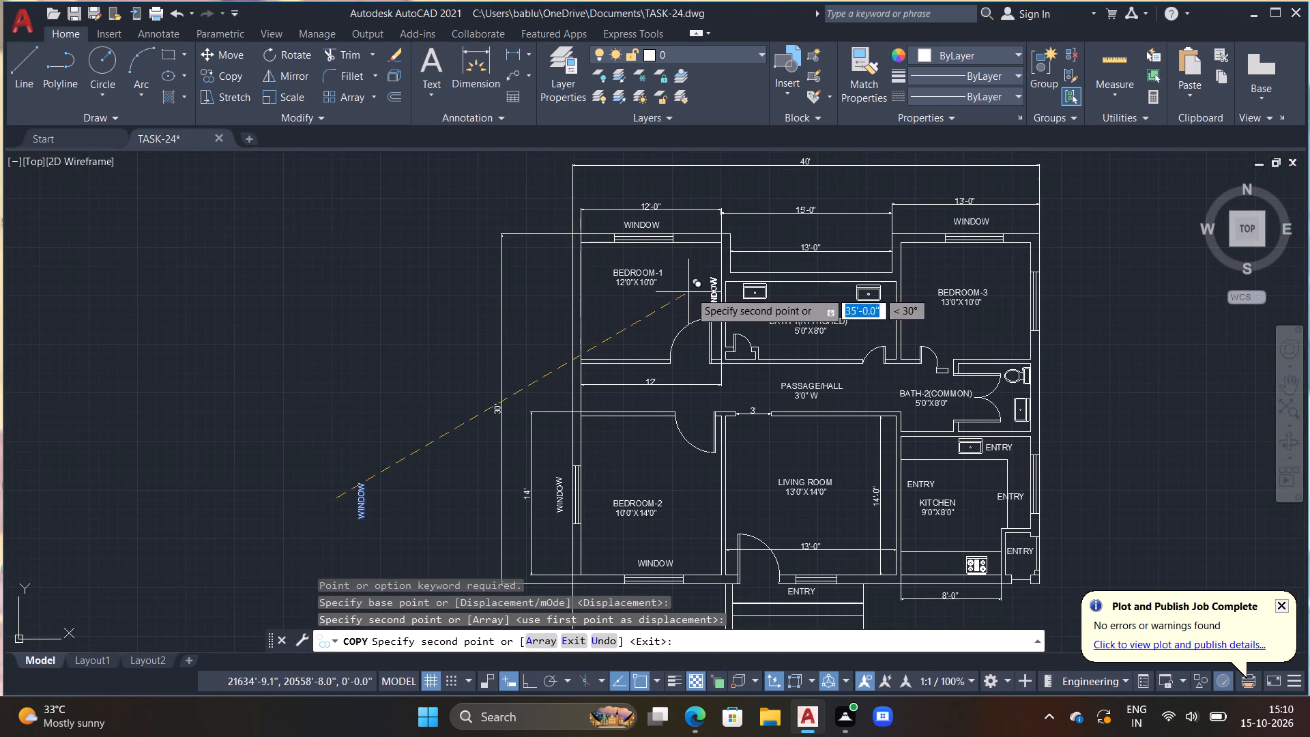
pyautogui.moveTo(791, 347); pyautogui.dragTo(619, 285, button='middle')
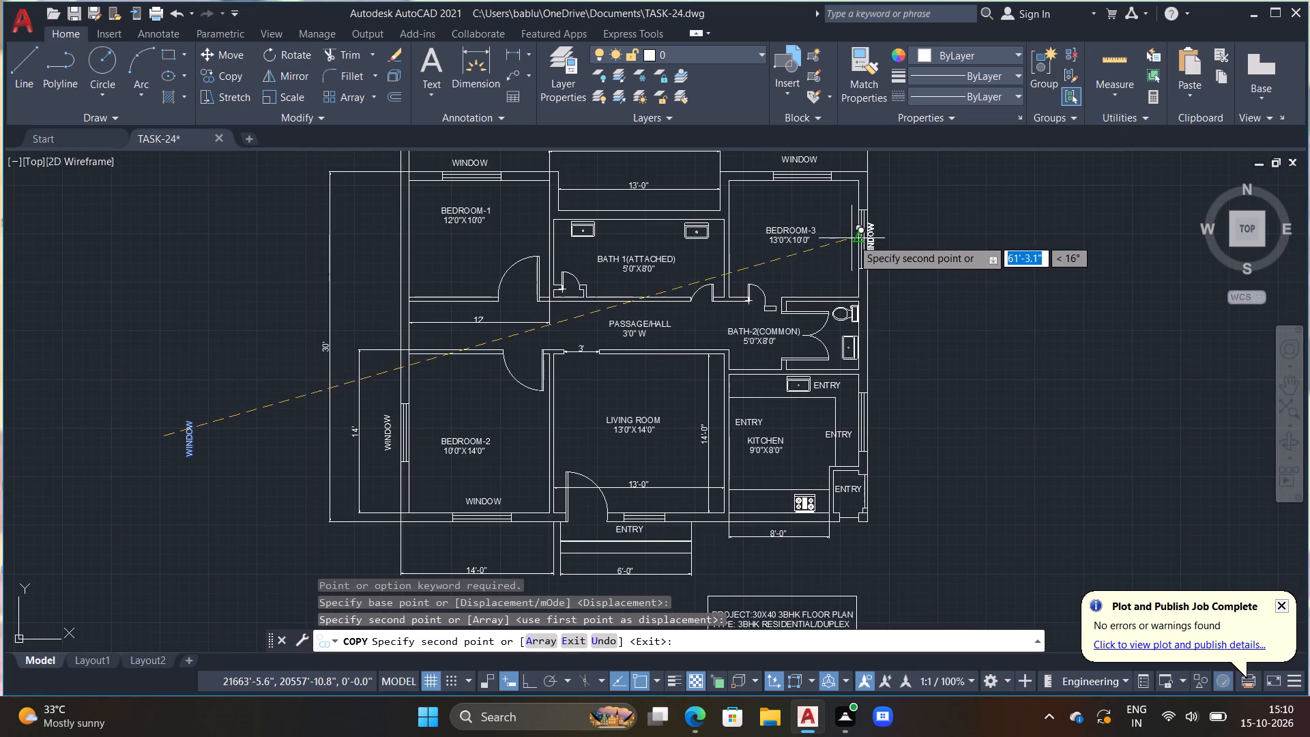
pyautogui.scroll(1, 852, 239)
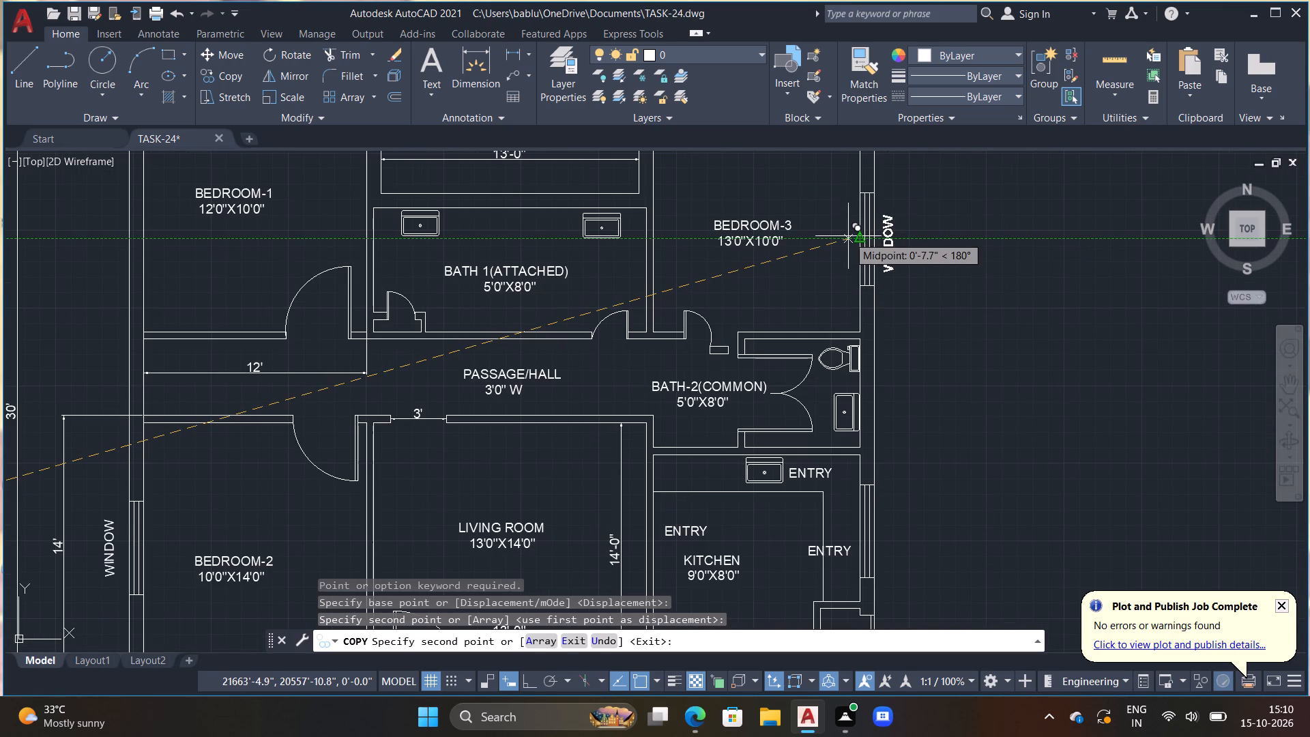
pyautogui.click(848, 236)
pyautogui.moveTo(905, 387); pyautogui.dragTo(904, 179, button='middle')
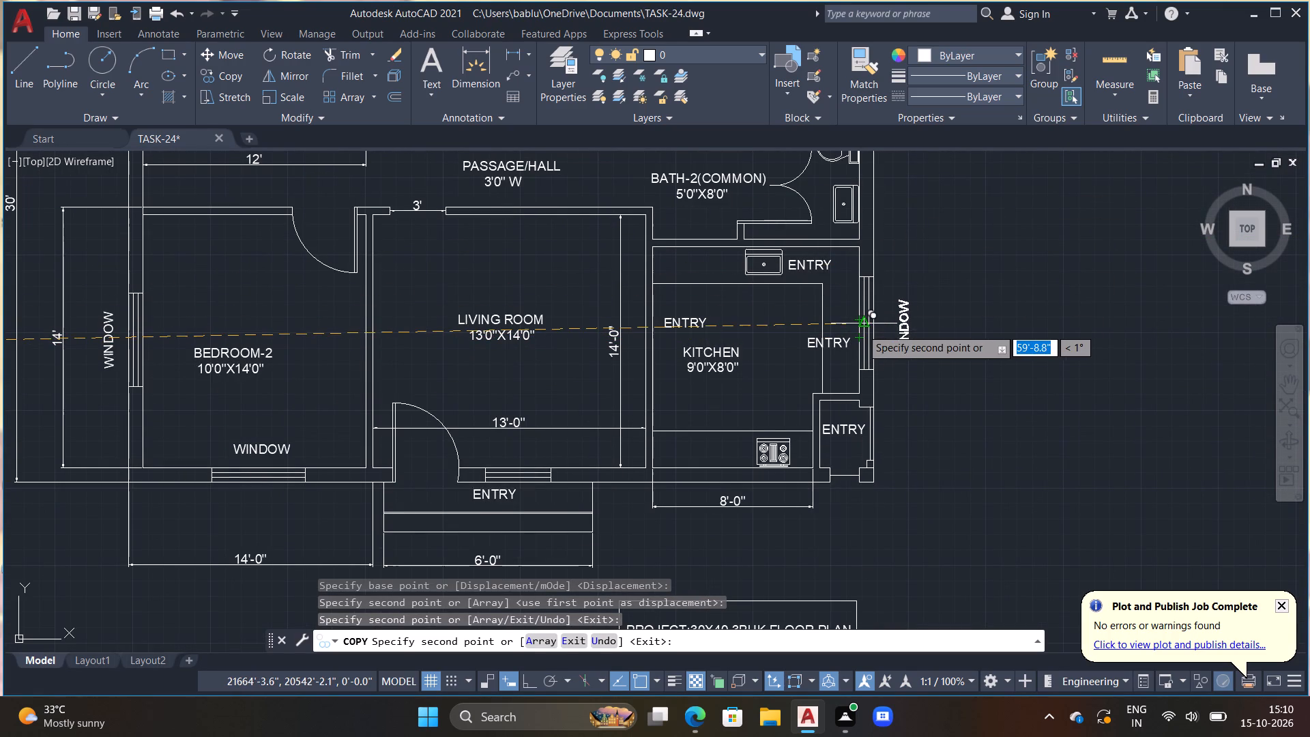
pyautogui.click(854, 330)
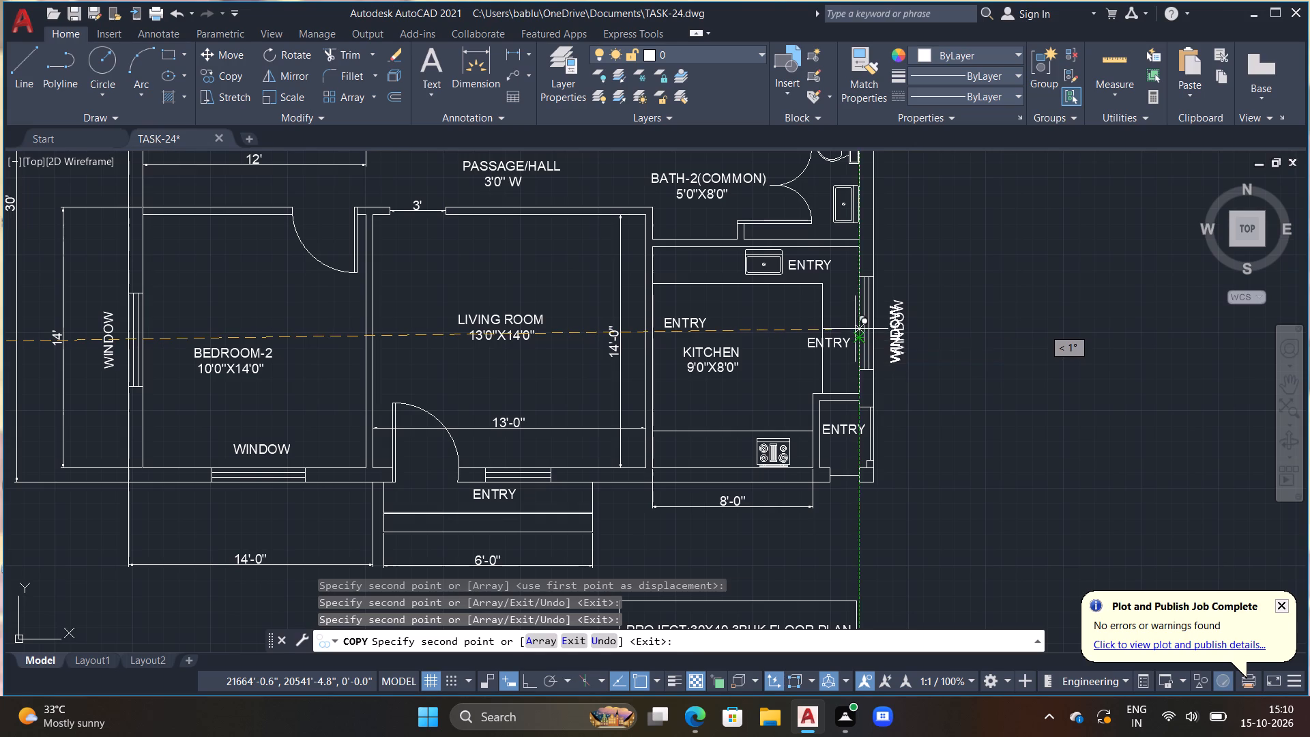
pyautogui.press('Escape')
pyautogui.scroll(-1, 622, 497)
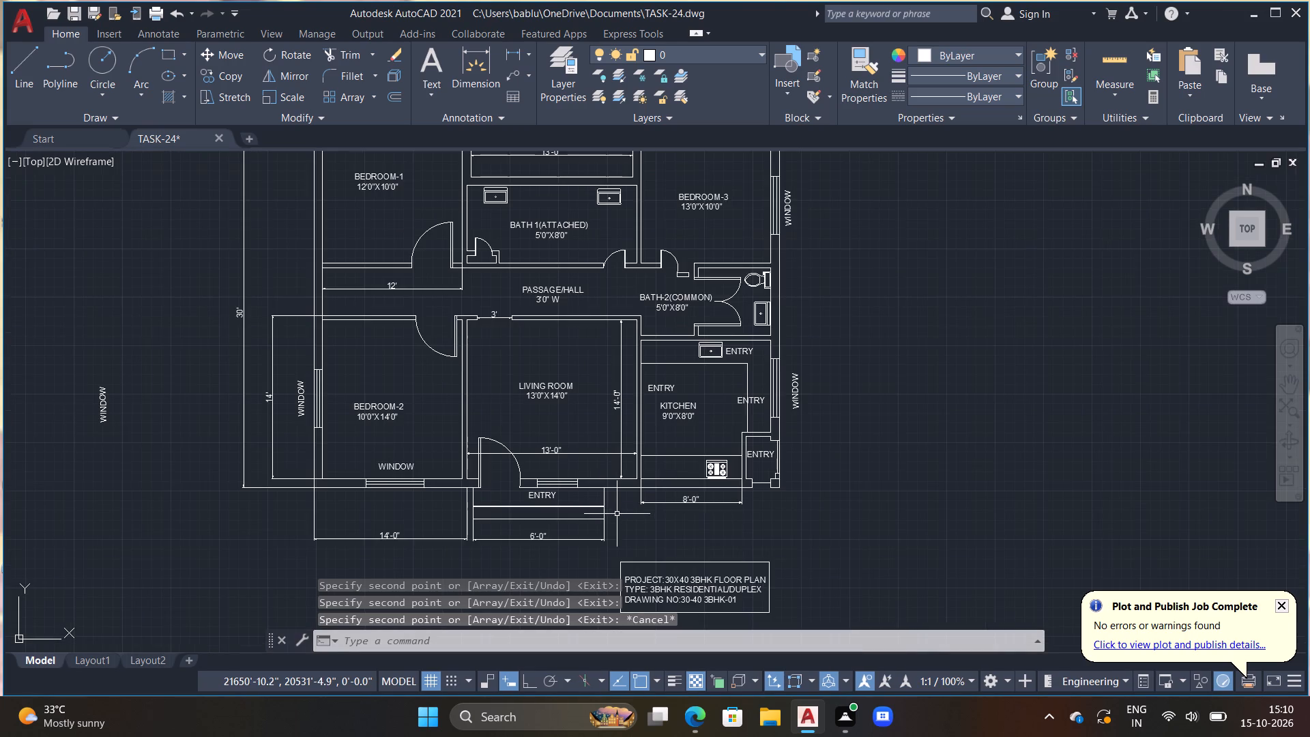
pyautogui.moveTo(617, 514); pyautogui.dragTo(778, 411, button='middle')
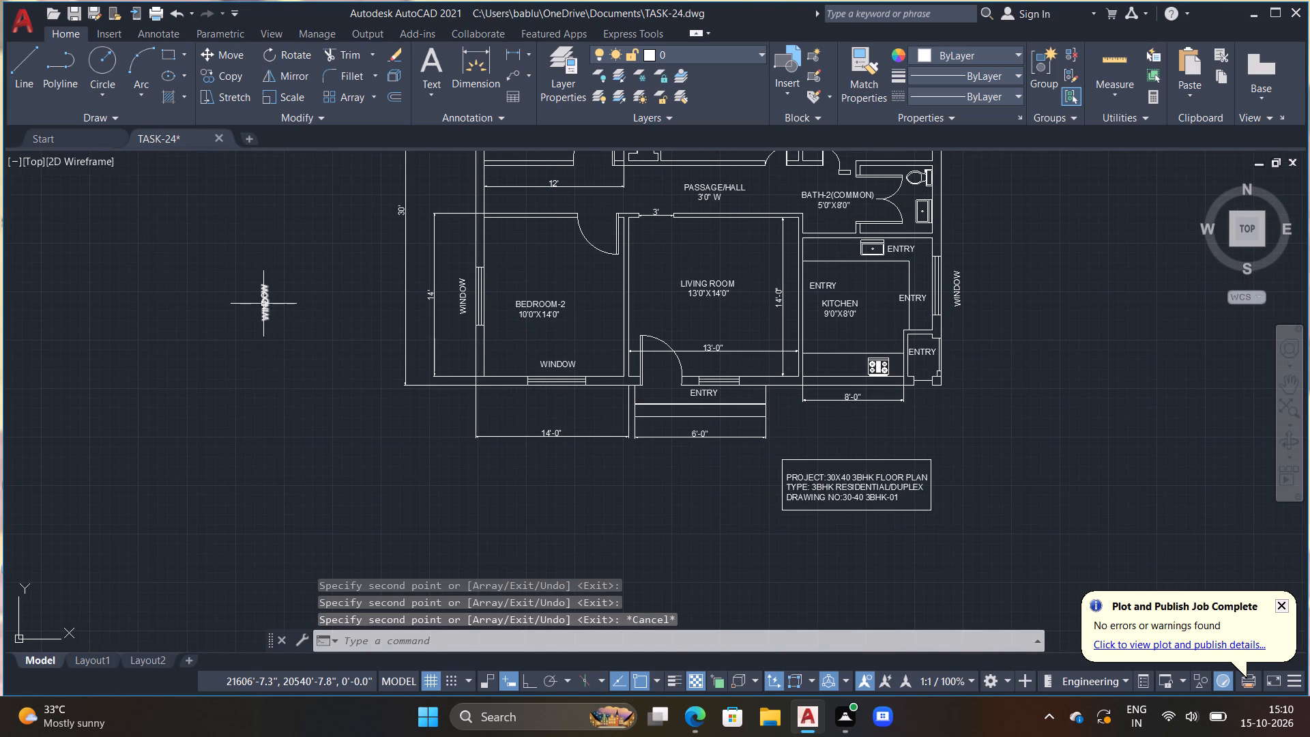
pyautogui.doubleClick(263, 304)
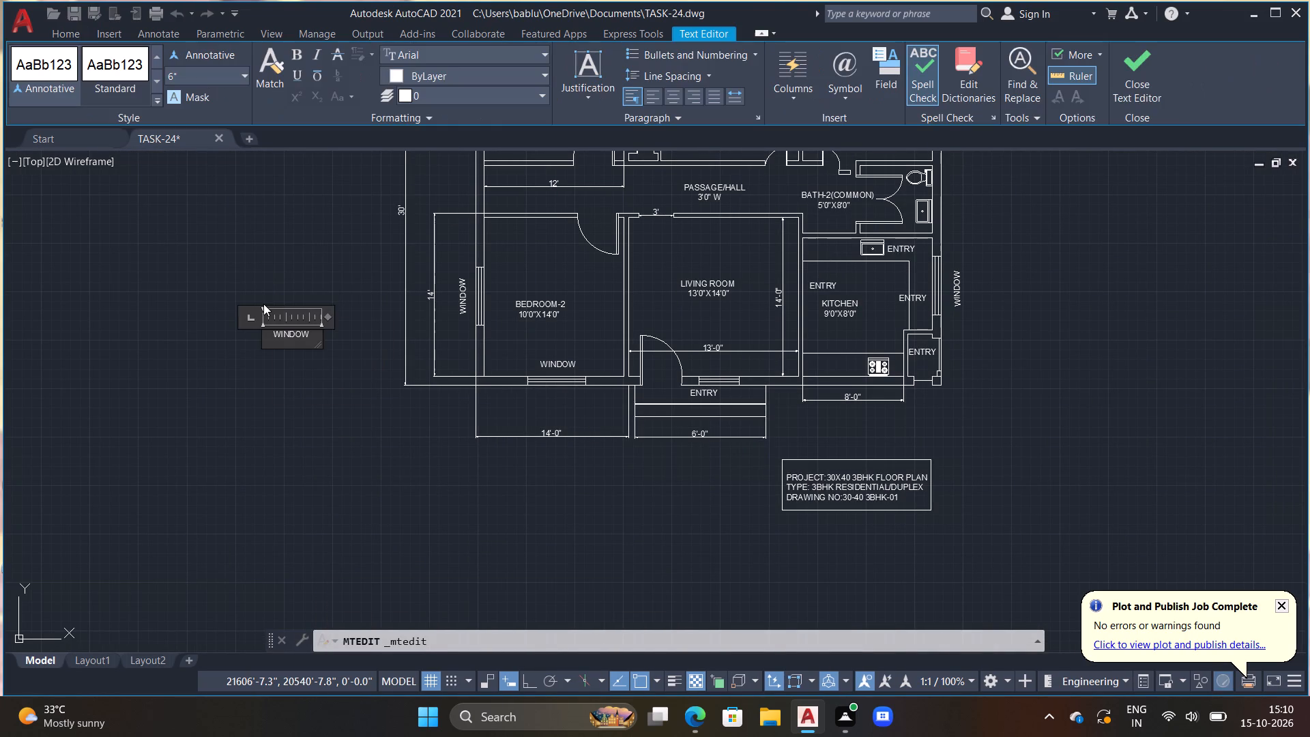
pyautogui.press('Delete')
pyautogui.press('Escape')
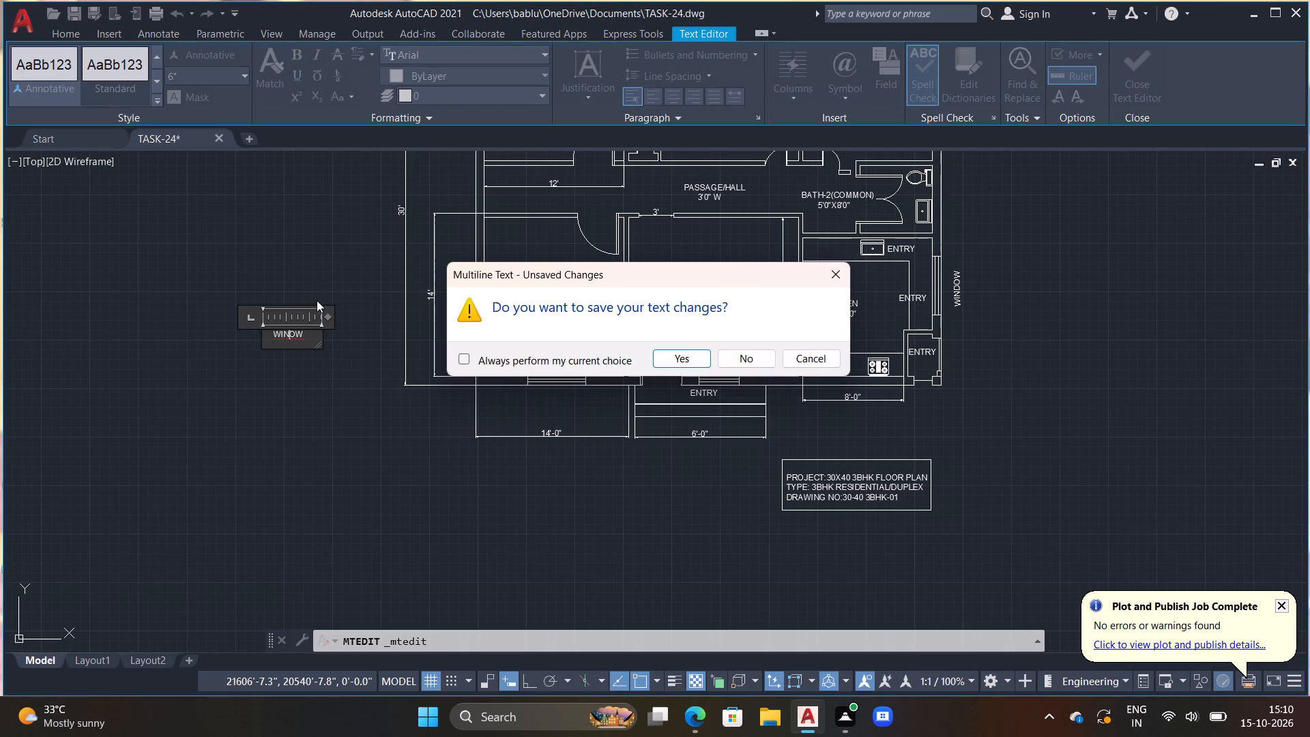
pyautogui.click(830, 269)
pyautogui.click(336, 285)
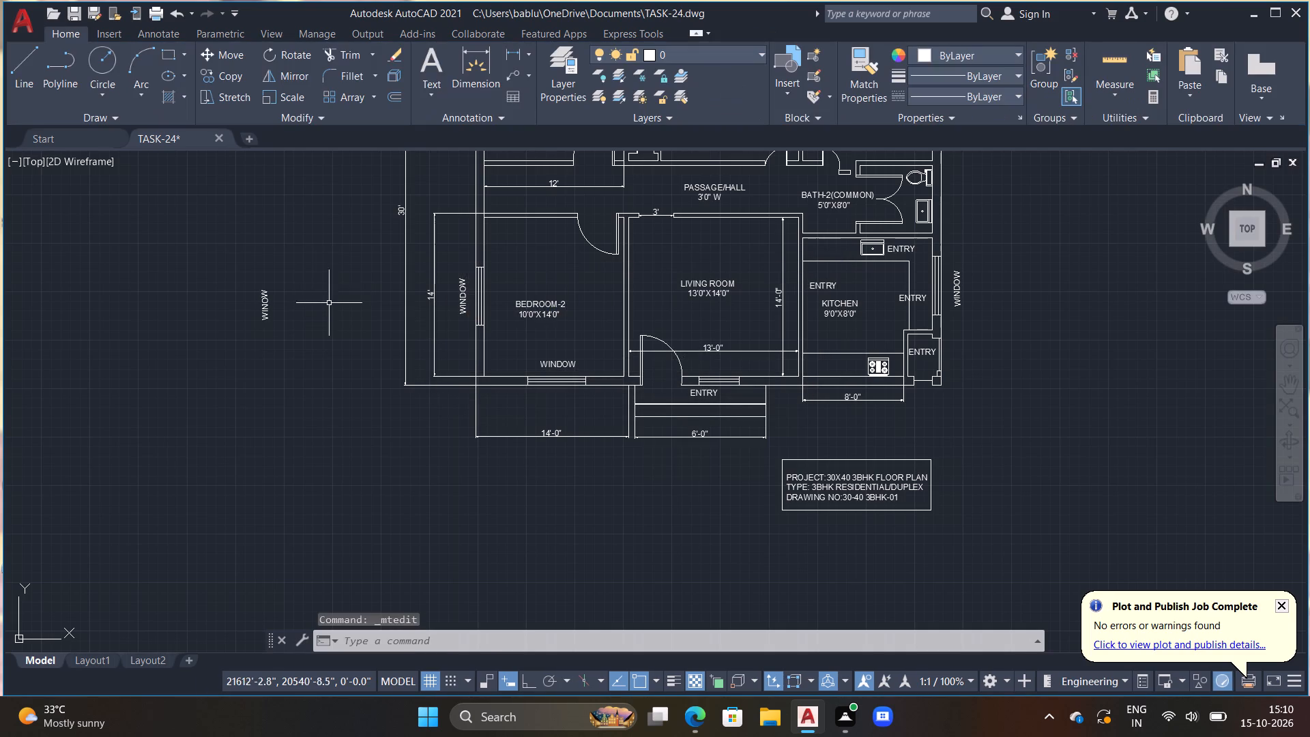
# Delete the spare vertical window label in the empty area west of the plan.
pyautogui.moveTo(307, 276); pyautogui.dragTo(323, 388)
pyautogui.press('Delete')
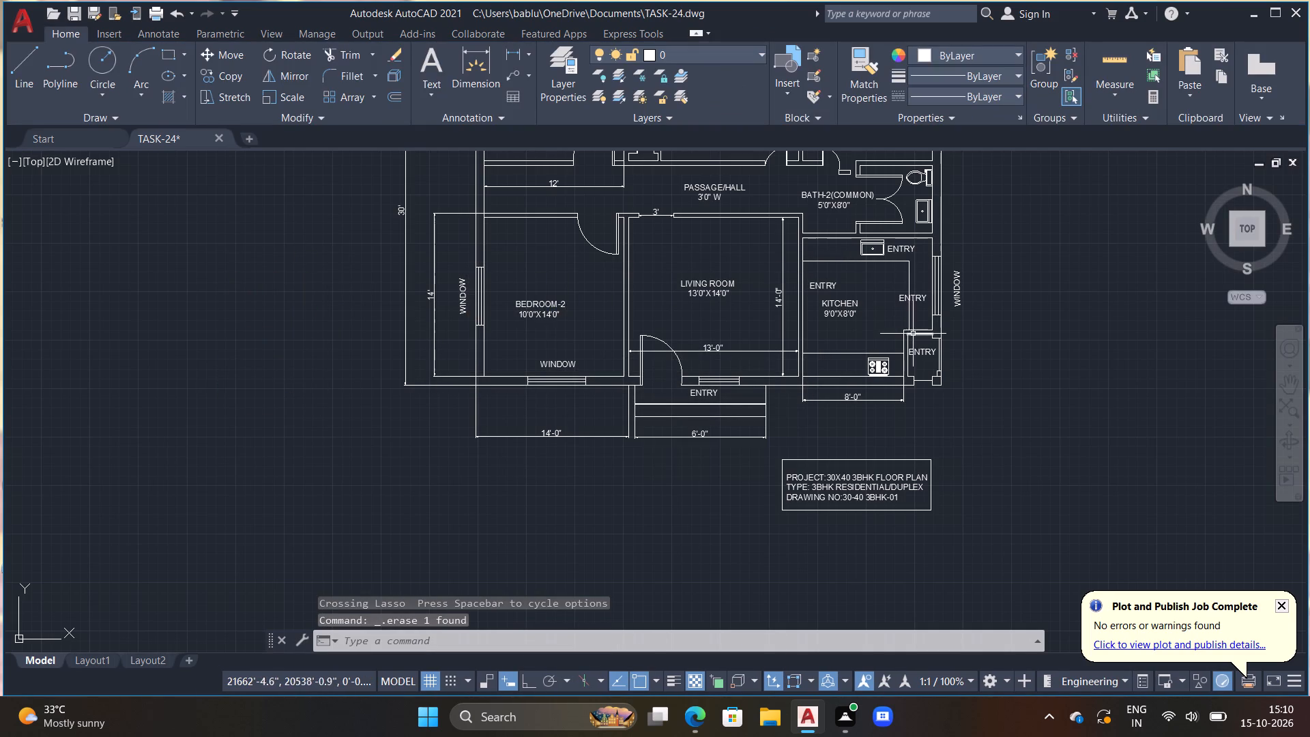
# Replace the ENTRY label in the small room at the plan's southeast corner with UTILITY and 4'0"X6'0" on two indented lines.
pyautogui.scroll(3, 920, 346)
pyautogui.doubleClick(919, 364)
pyautogui.scroll(2, 923, 370)
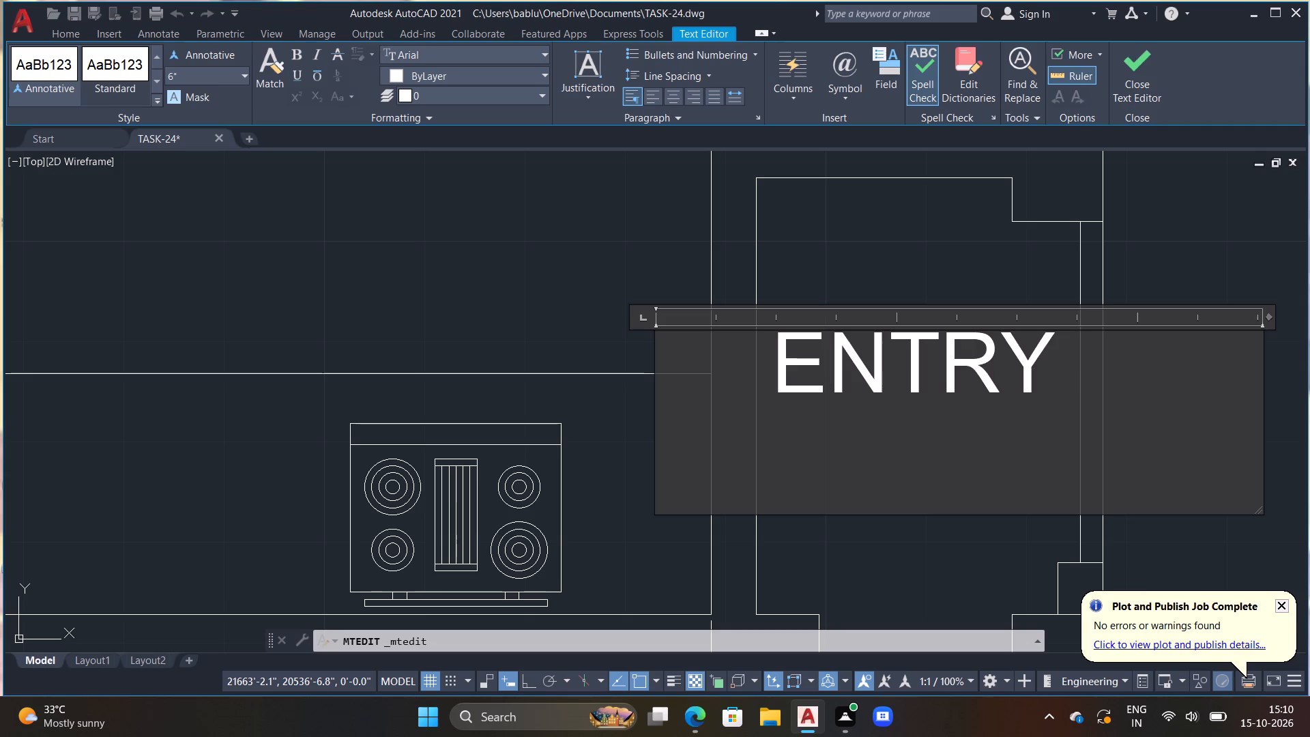
pyautogui.moveTo(1049, 364); pyautogui.dragTo(646, 358)
pyautogui.press('BackSpace')
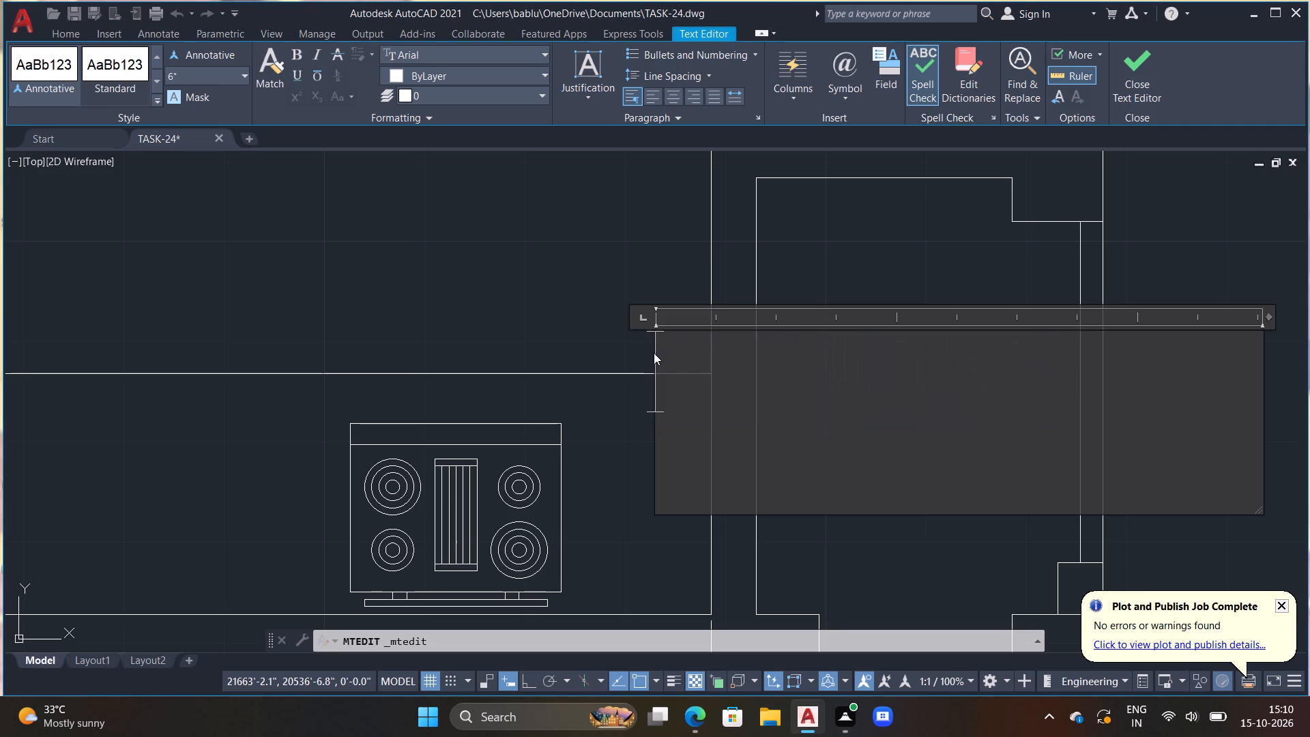
pyautogui.press('space')
pyautogui.press('i')
pyautogui.press('BackSpace')
pyautogui.write('UTILITY')
pyautogui.press('Return')
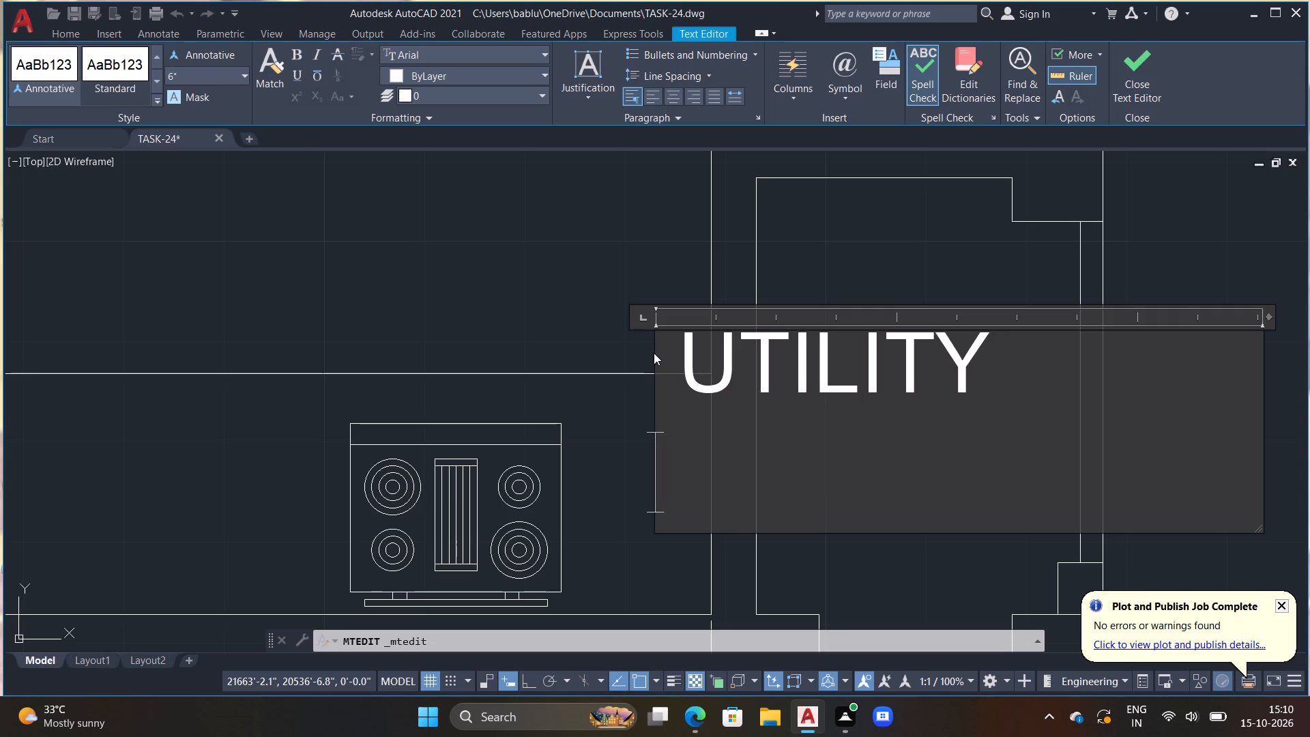
pyautogui.write('4\'0"X')
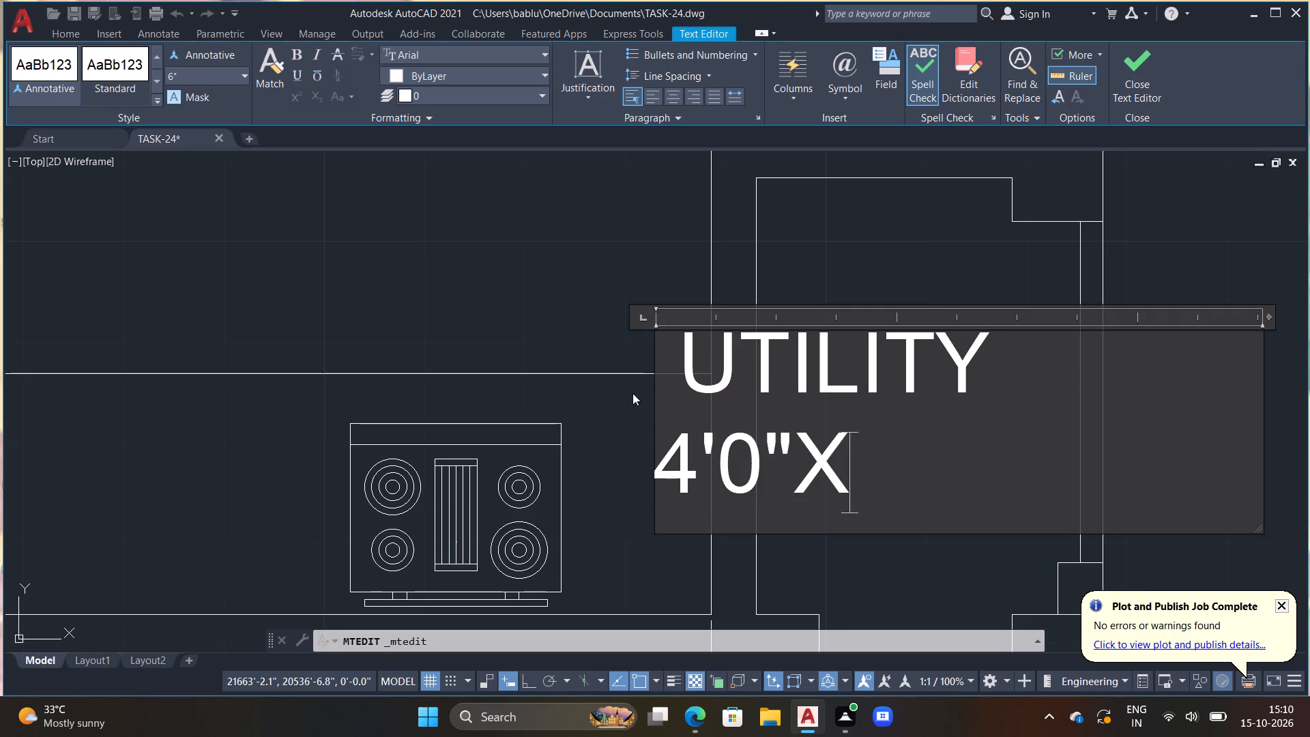
pyautogui.write('6\'0"')
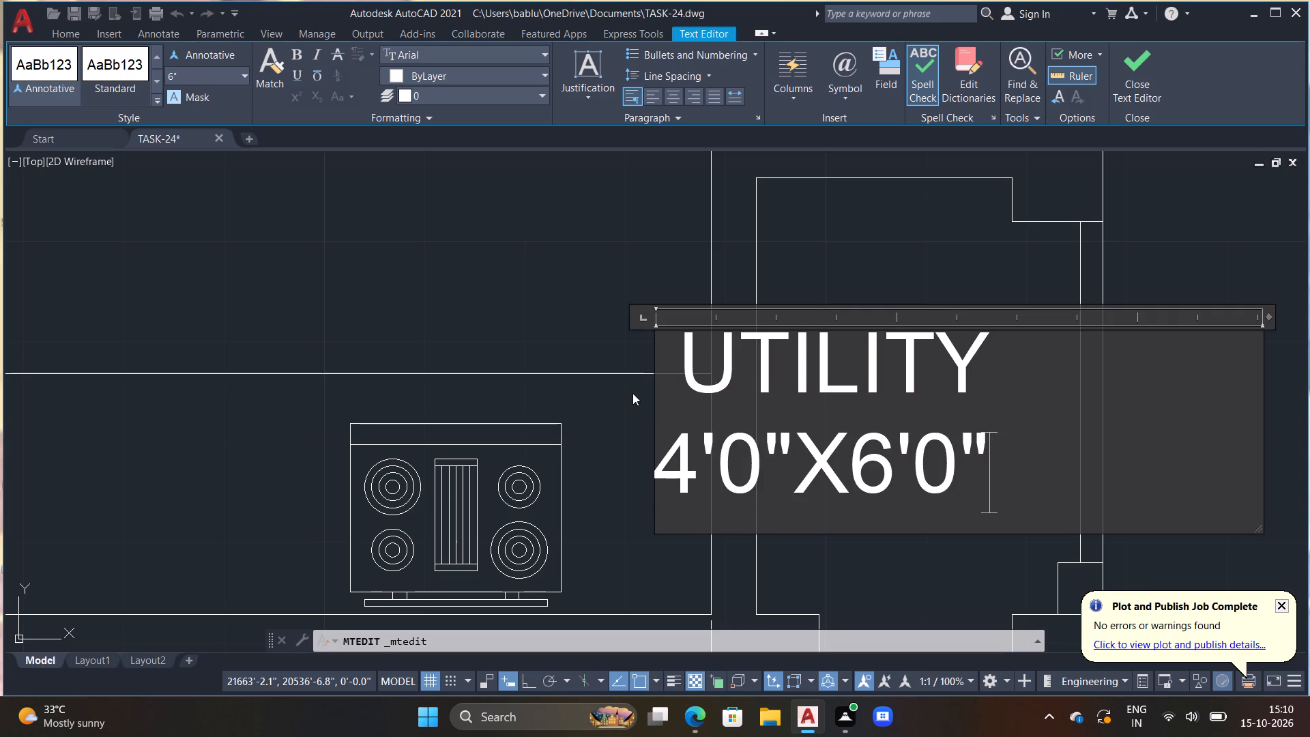
pyautogui.click(667, 432)
pyautogui.press('space')
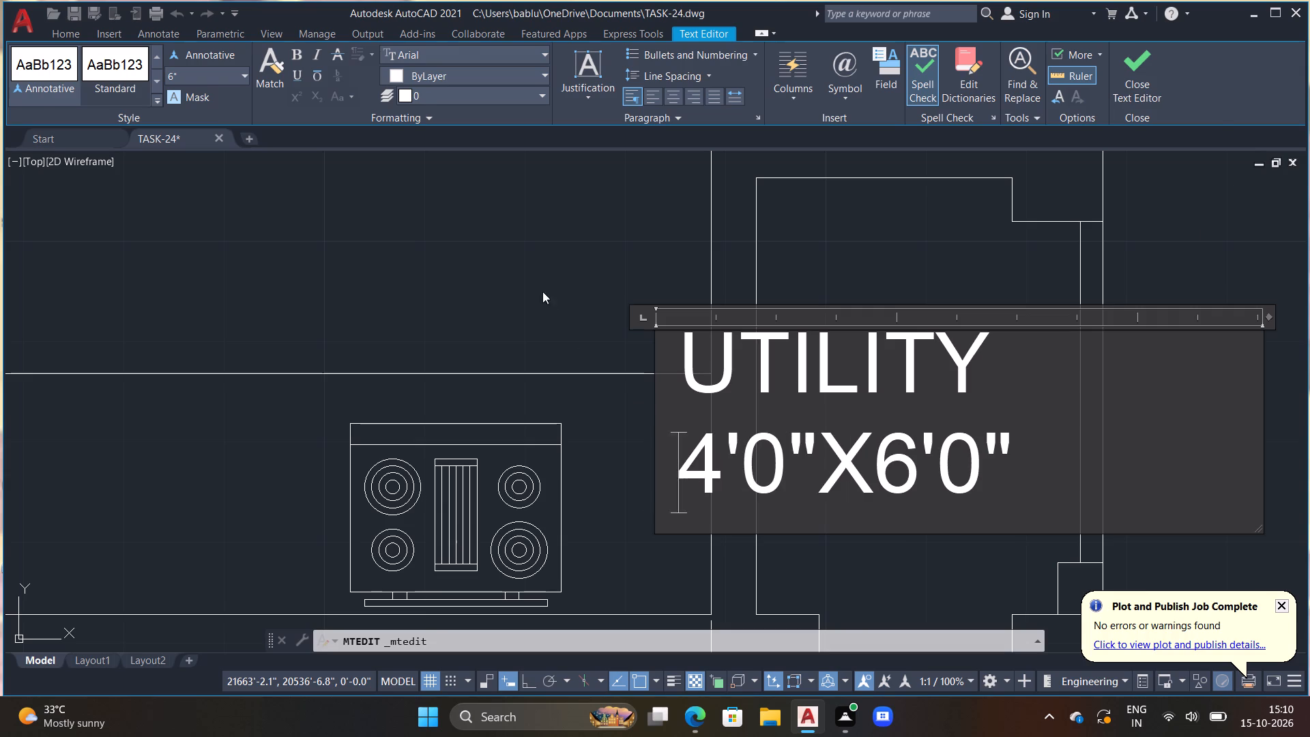
pyautogui.click(540, 289)
# Move the UTILITY label east so that it sits between the small room's walls.
pyautogui.click(970, 464)
pyautogui.write('M')
pyautogui.press('space')
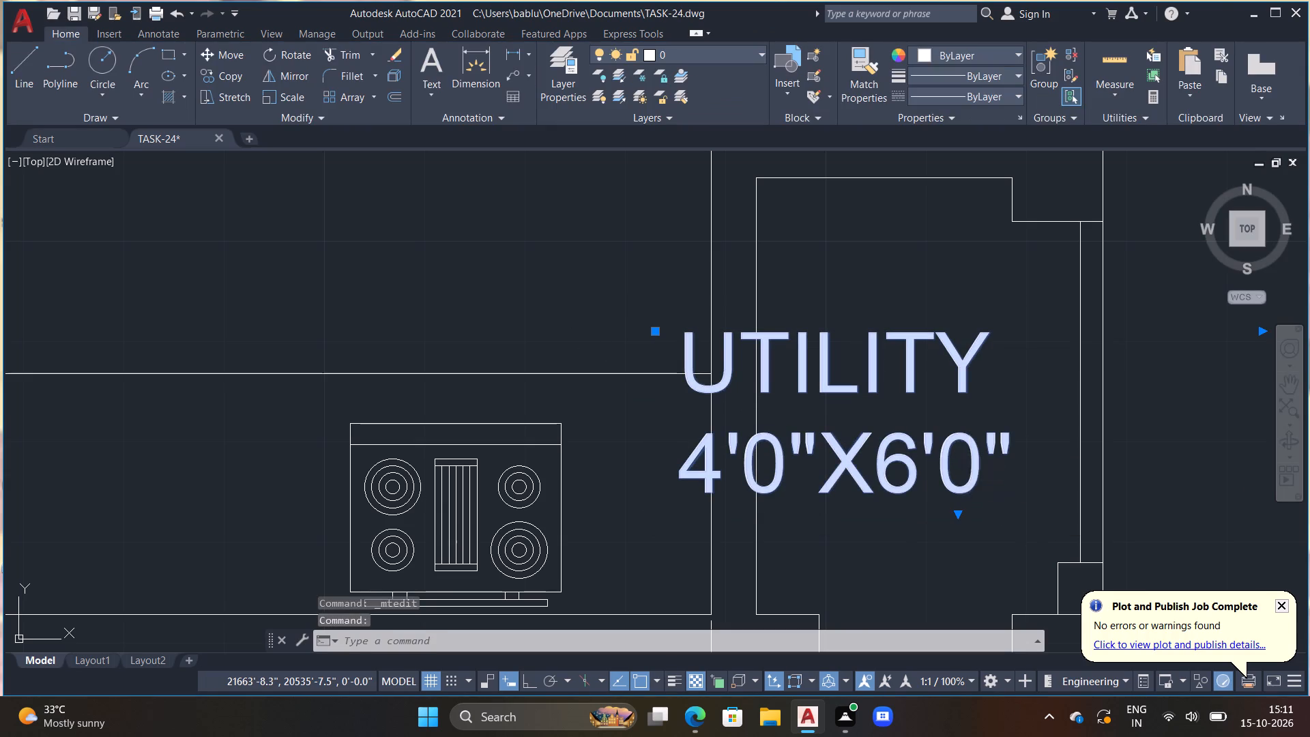
pyautogui.moveTo(970, 467); pyautogui.dragTo(980, 469)
pyautogui.click(1047, 473)
# Delete the ENTRY label on the edge of the kitchen's east counter.
pyautogui.scroll(-1, 1047, 474)
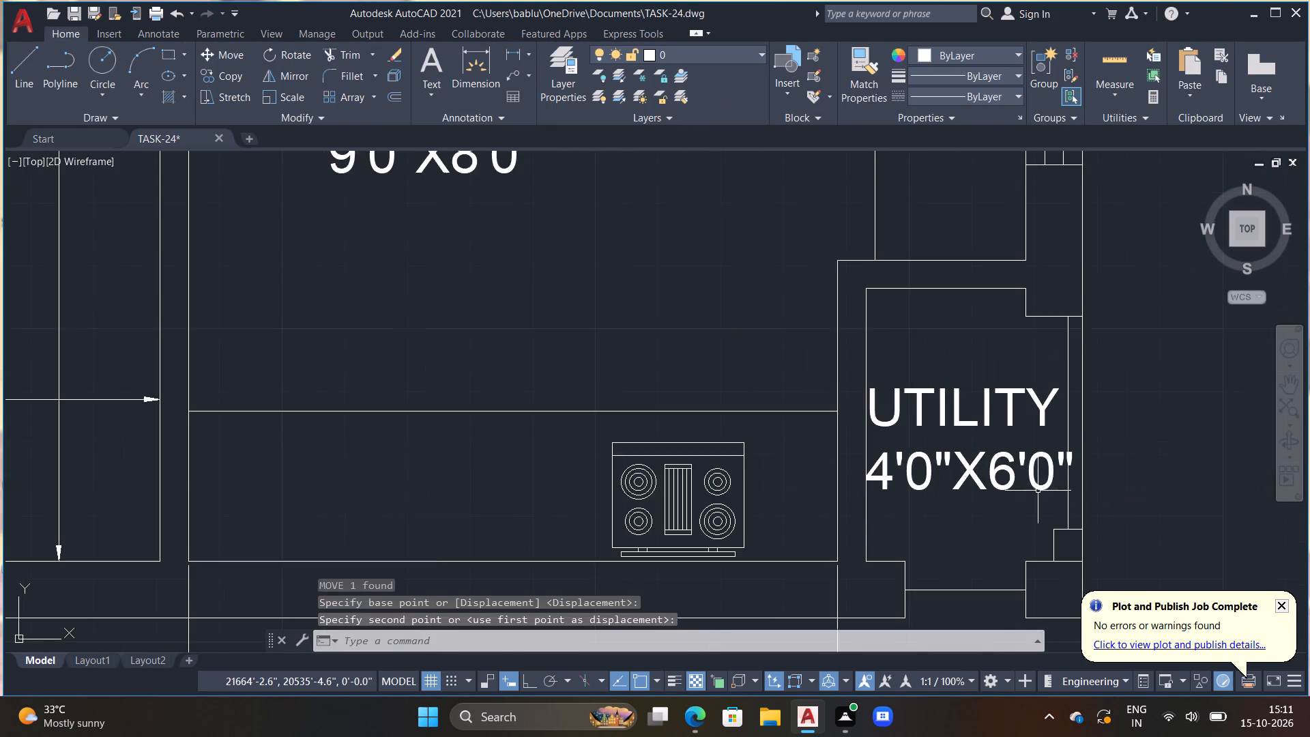
pyautogui.scroll(-1, 1038, 491)
pyautogui.moveTo(977, 389); pyautogui.dragTo(942, 454, button='middle')
pyautogui.scroll(-1, 916, 427)
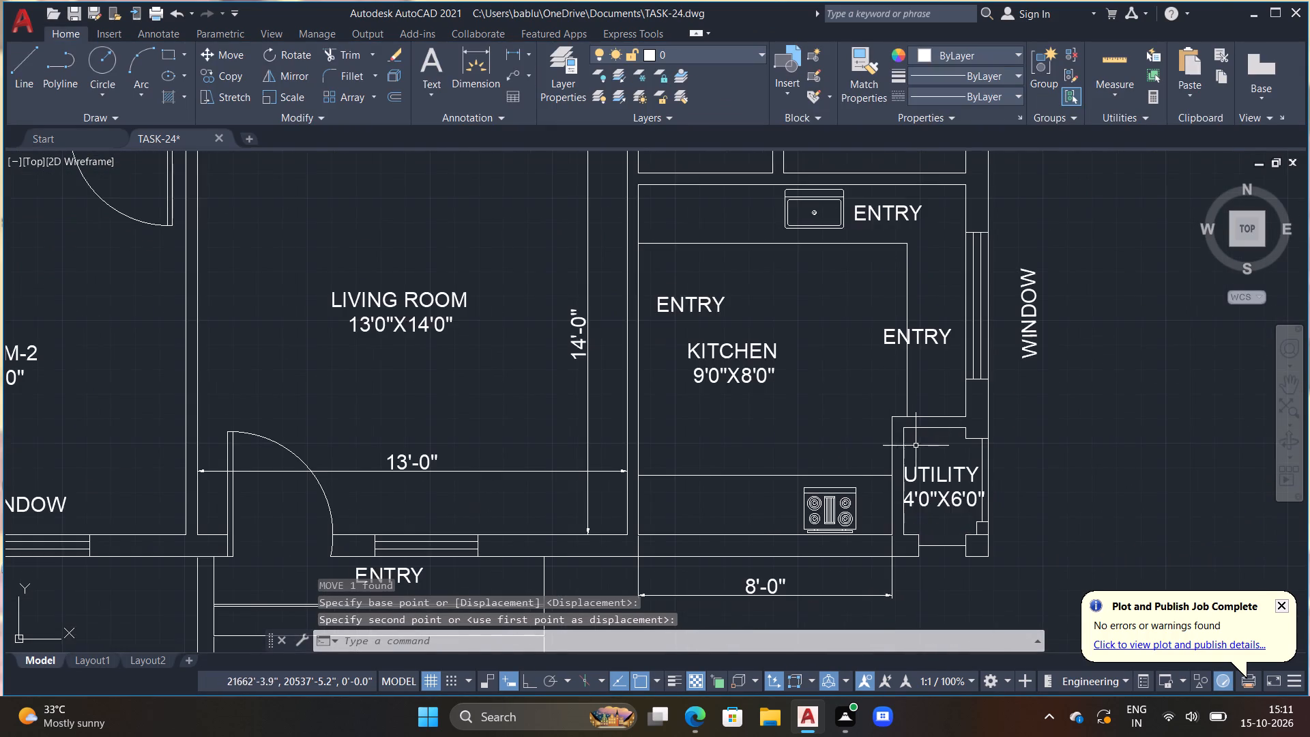
pyautogui.moveTo(918, 445); pyautogui.dragTo(809, 446, button='middle')
pyautogui.doubleClick(821, 336)
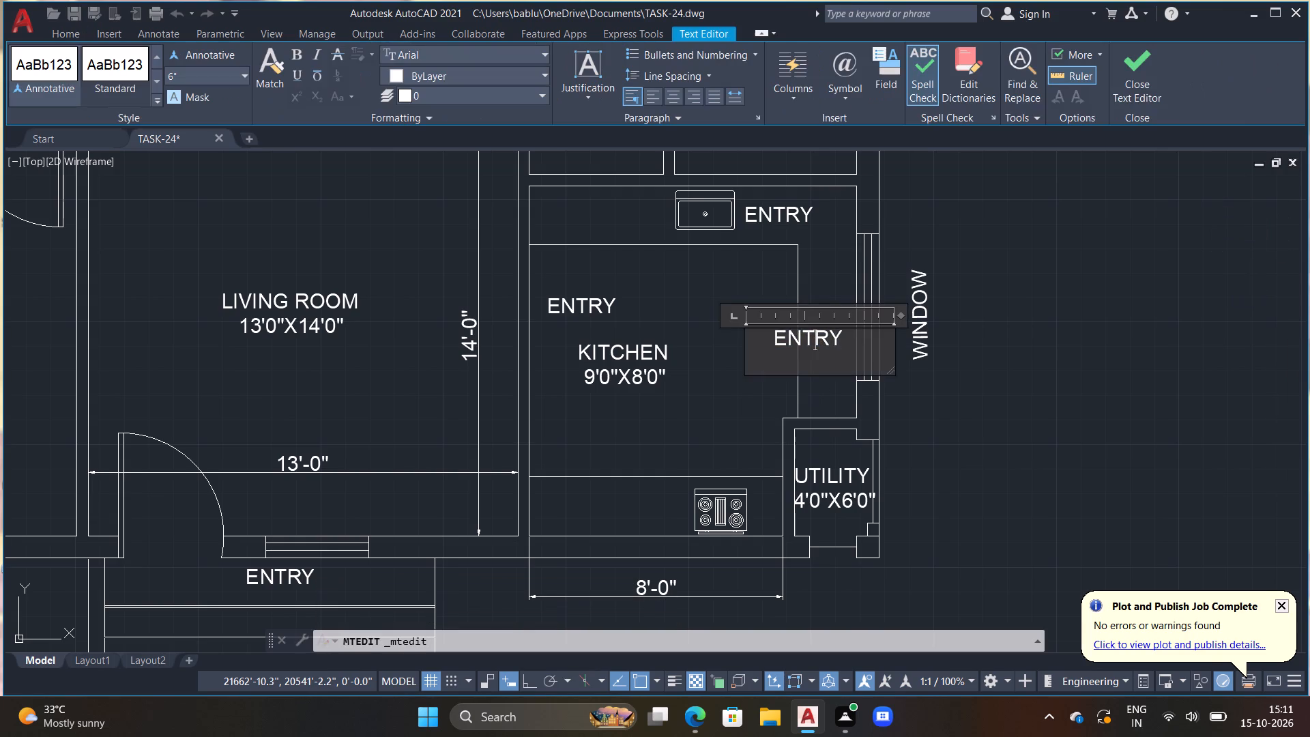
pyautogui.scroll(1, 821, 340)
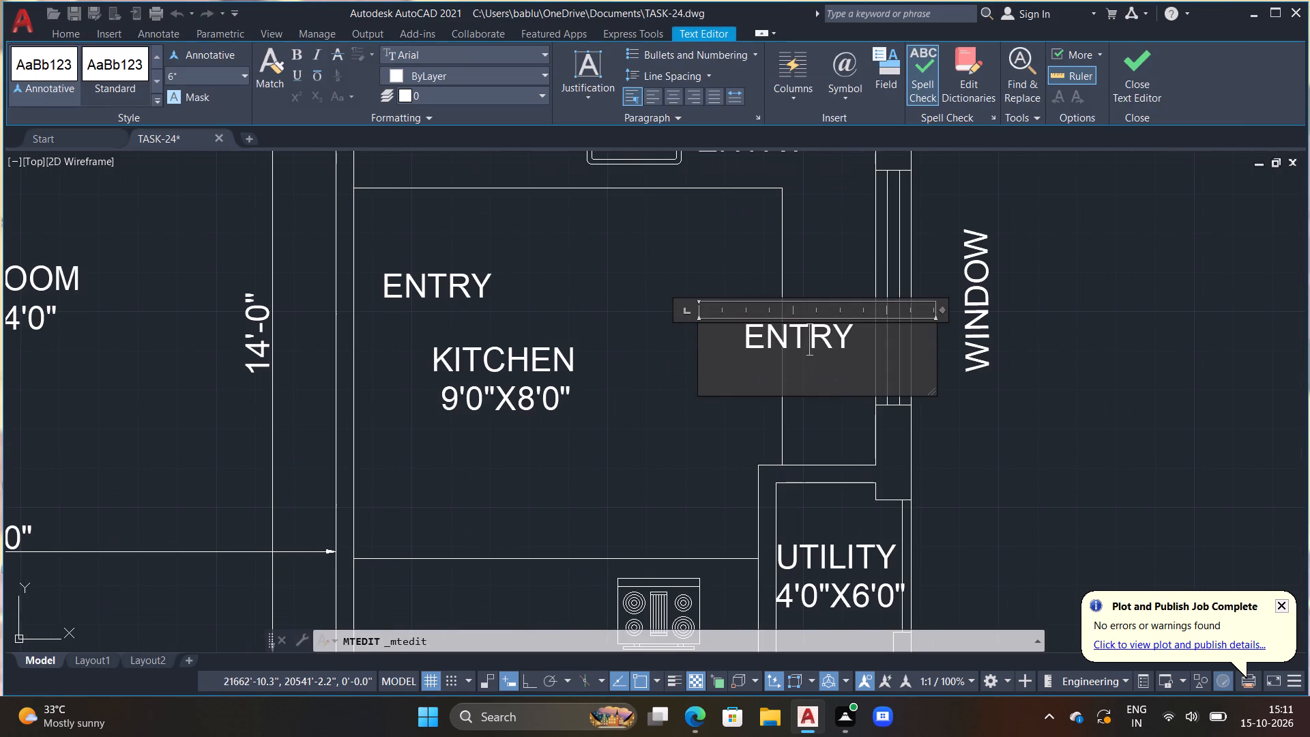
pyautogui.press('Escape')
pyautogui.click(802, 332)
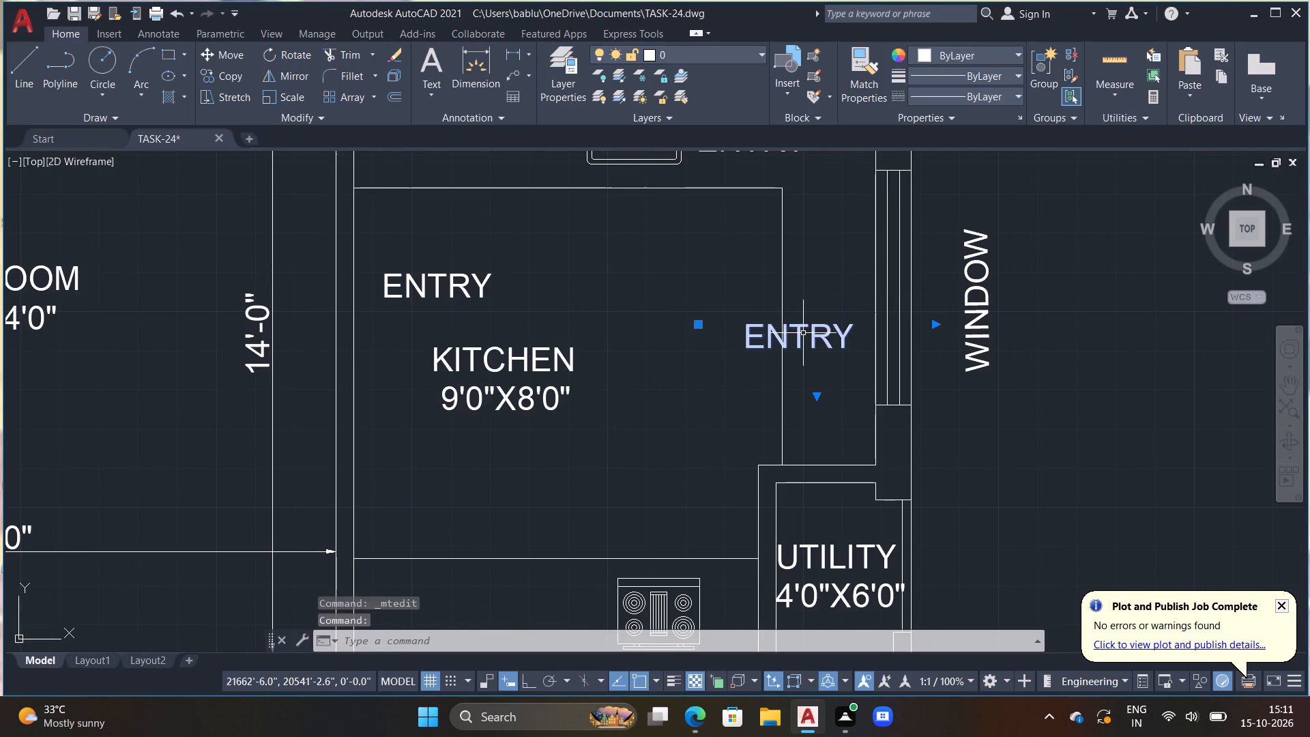
pyautogui.press('Delete')
# Move the KITCHEN 9'0"X8'0" label to the northeast, clear of the ENTRY label on the kitchen's west side.
pyautogui.moveTo(602, 326); pyautogui.dragTo(839, 308, button='middle')
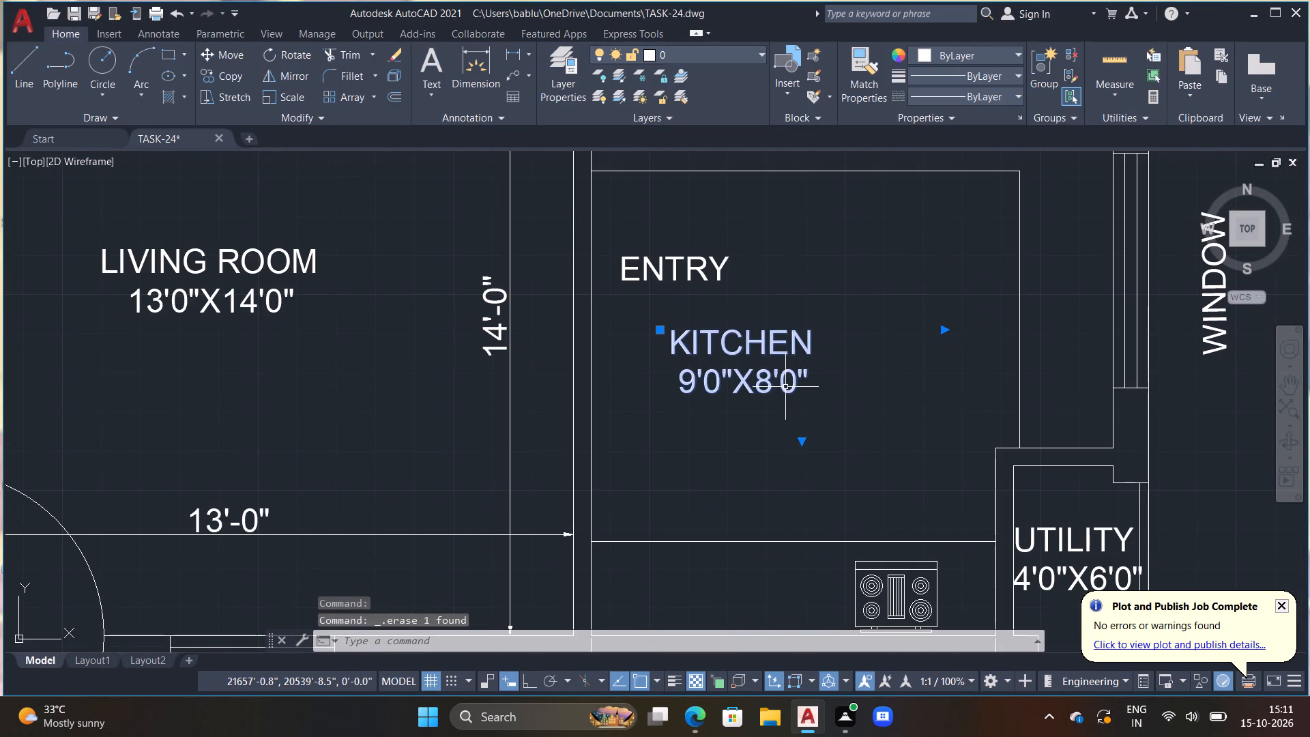
pyautogui.click(785, 387)
pyautogui.write('M')
pyautogui.press('space')
pyautogui.moveTo(788, 391); pyautogui.dragTo(812, 394)
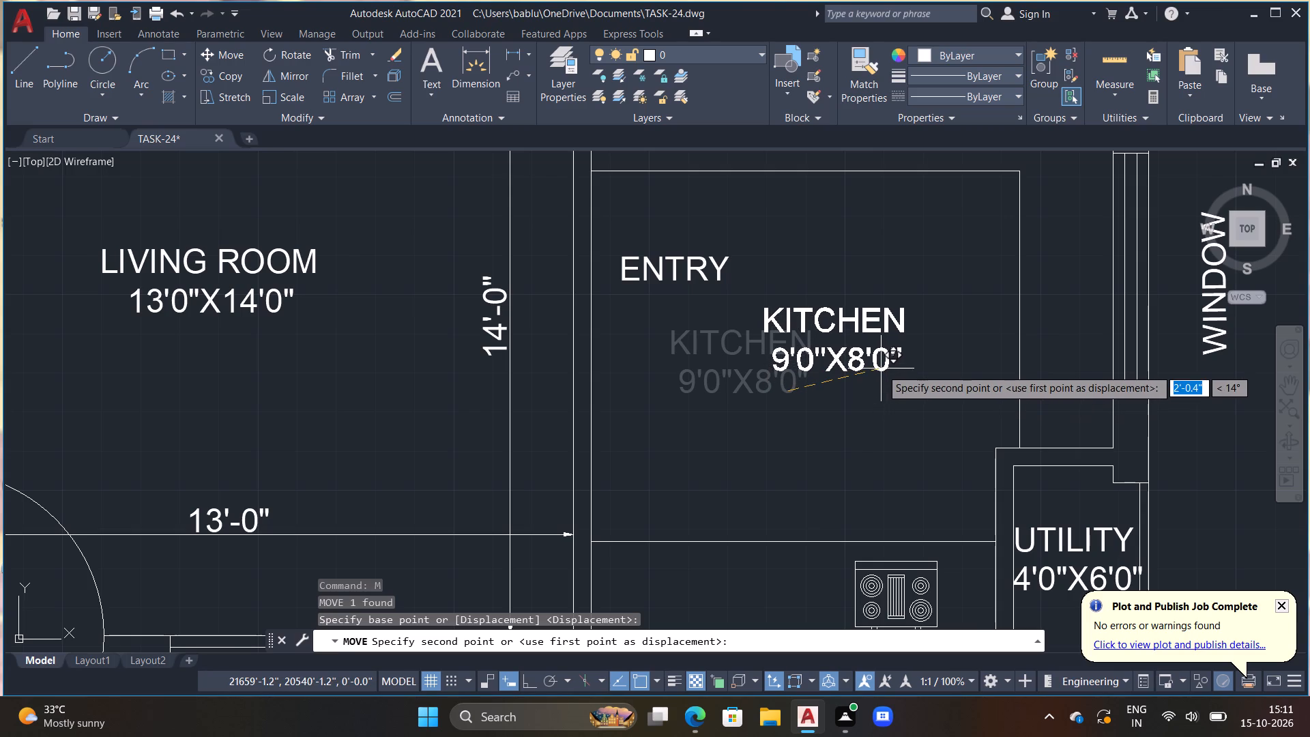
pyautogui.click(918, 366)
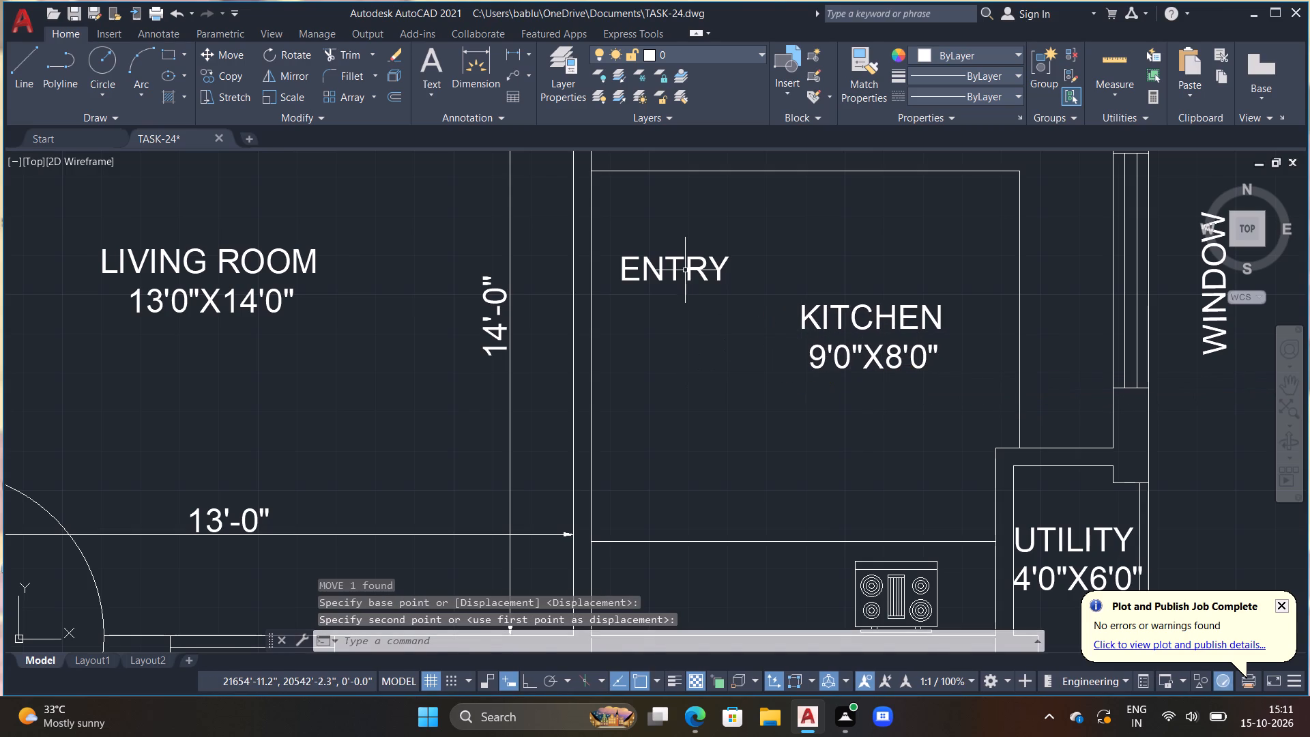
# Change the ENTRY label in the kitchen's northwest part to STOVE.
pyautogui.doubleClick(685, 270)
pyautogui.press('Escape')
pyautogui.doubleClick(662, 273)
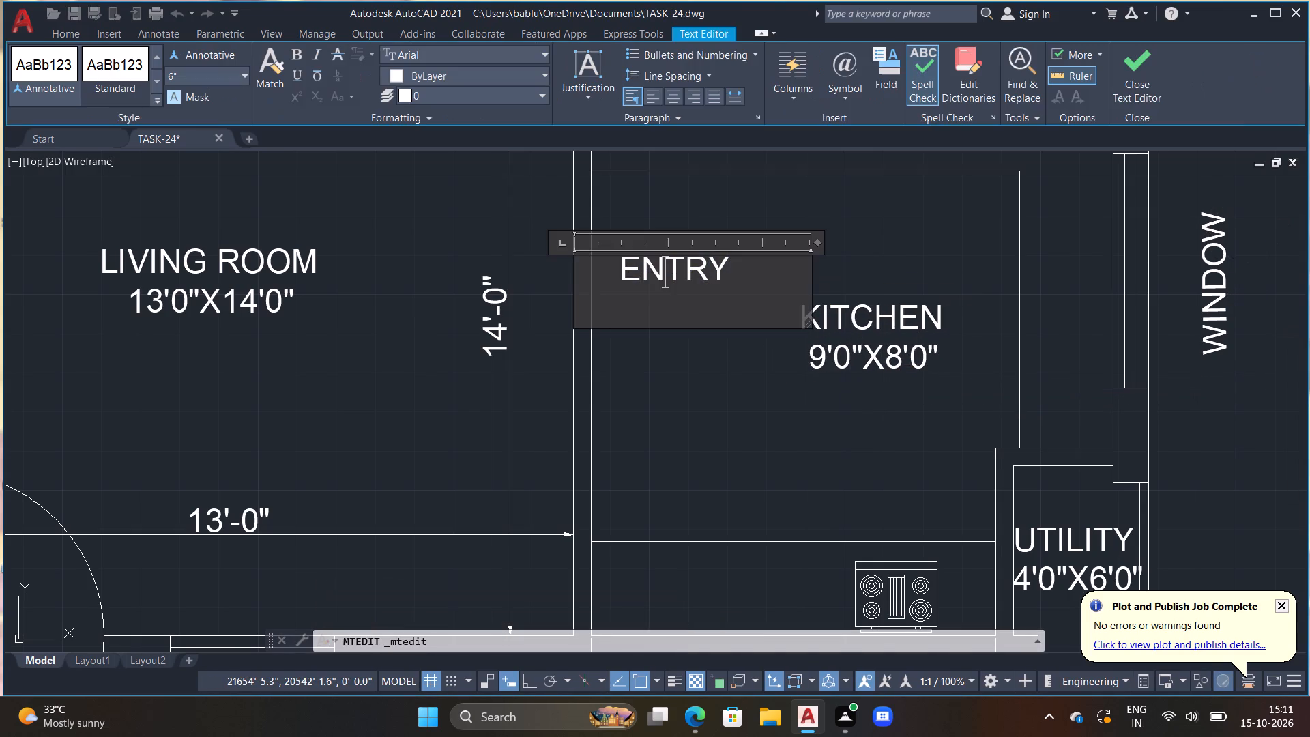
pyautogui.moveTo(761, 272); pyautogui.dragTo(582, 291)
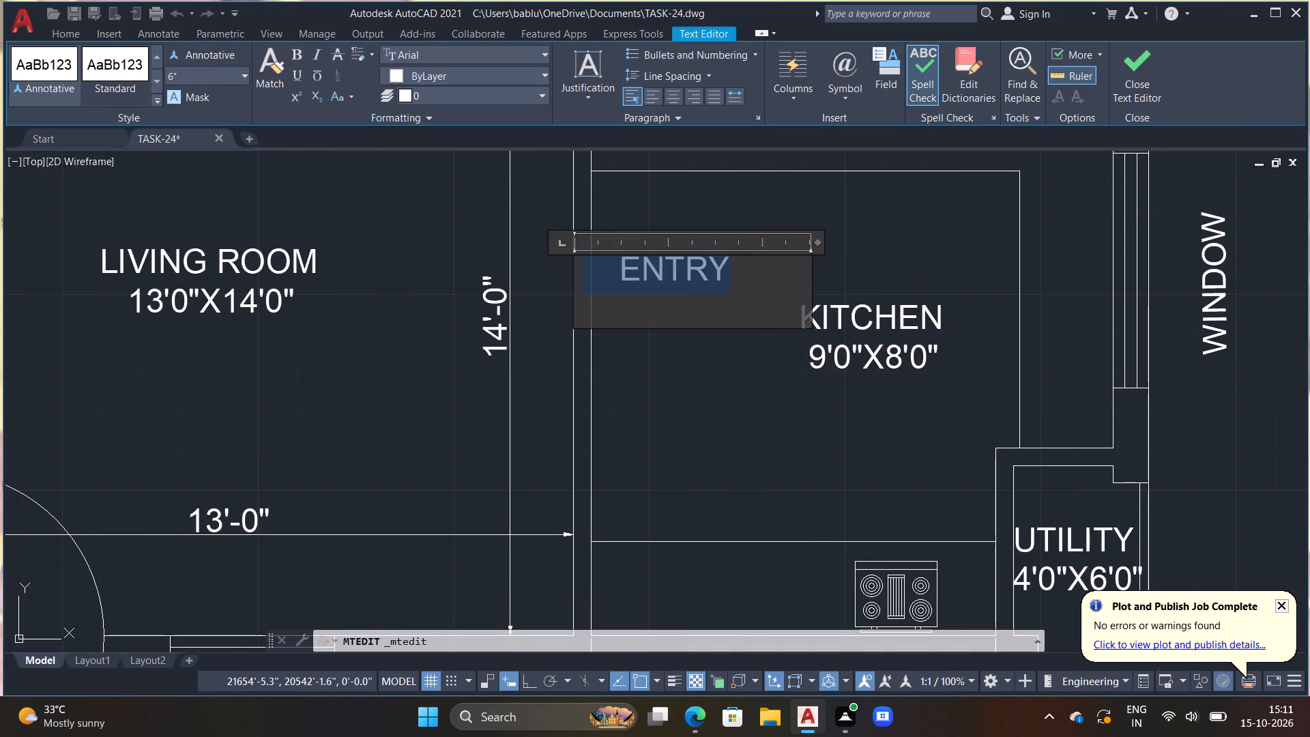
pyautogui.press('BackSpace')
pyautogui.write('STOVR')
pyautogui.press('BackSpace')
pyautogui.press('e')
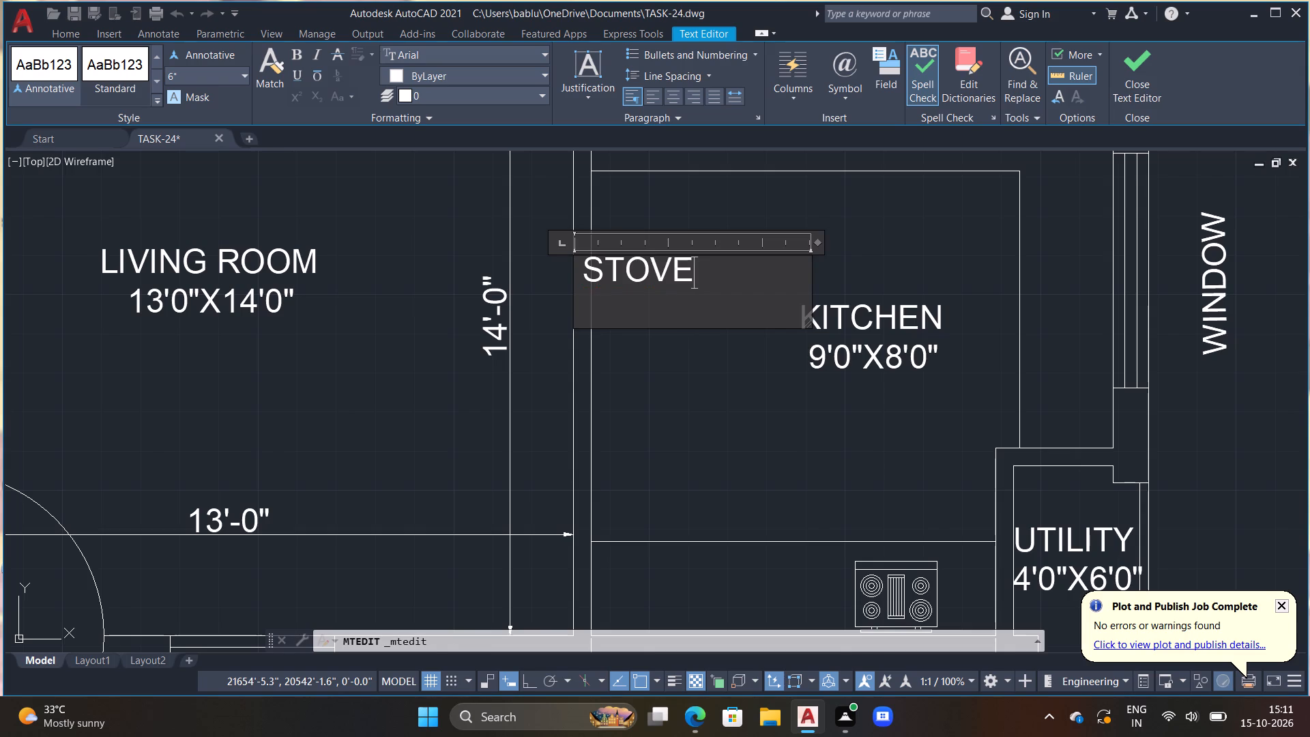
pyautogui.click(725, 362)
# Rotate the STOVE label 90° counterclockwise so that it reads vertically.
pyautogui.click(668, 266)
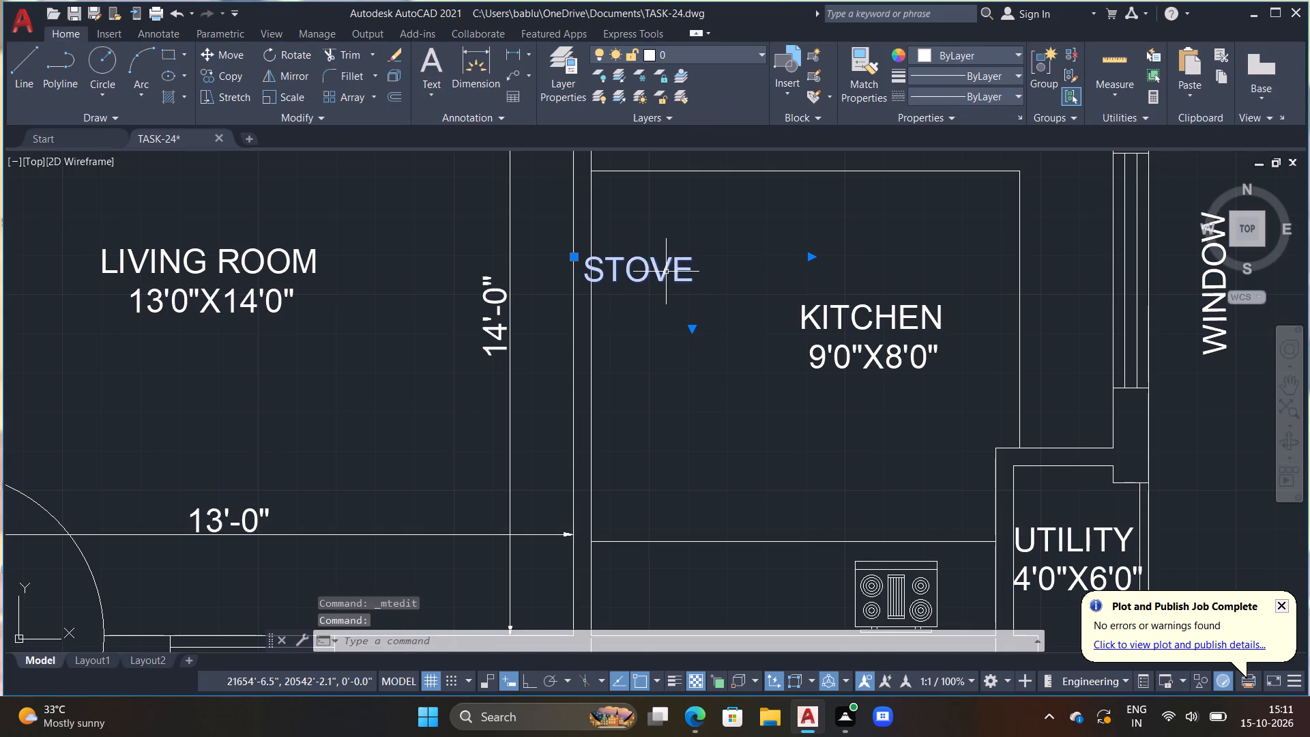
pyautogui.write('RO')
pyautogui.press('space')
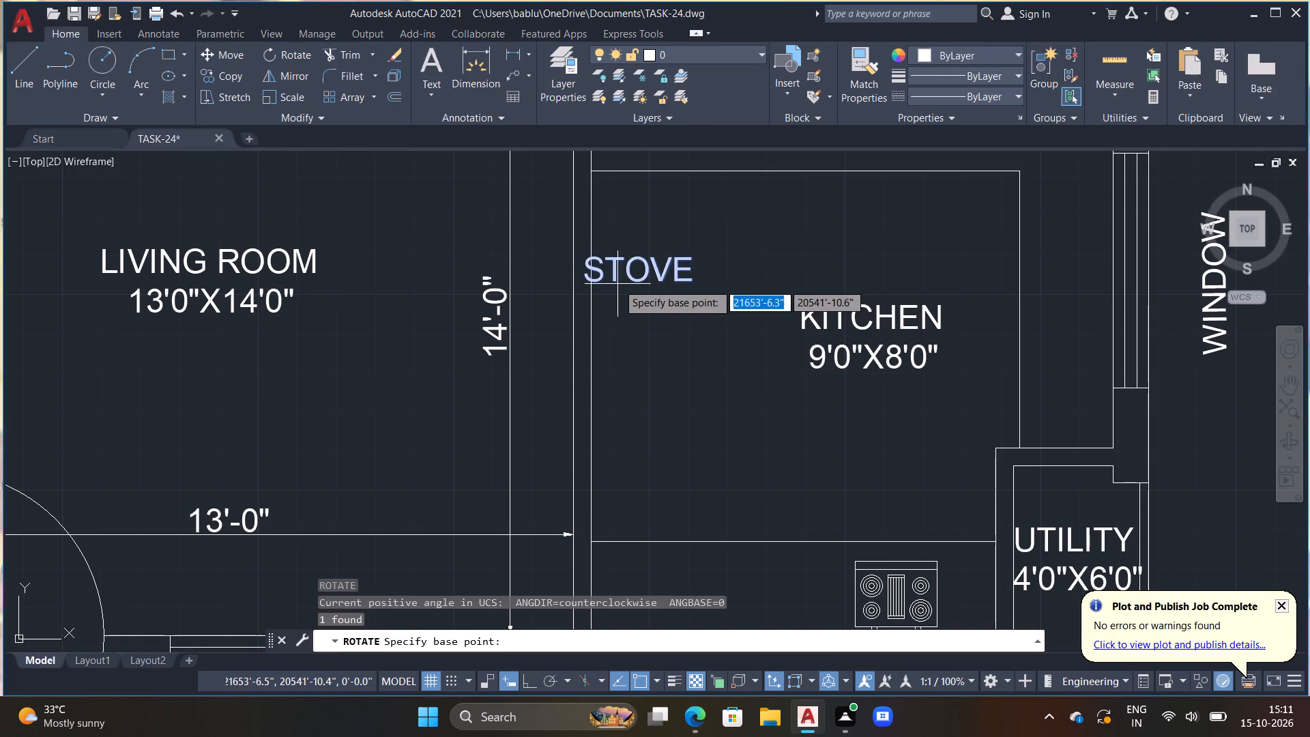
pyautogui.moveTo(585, 277); pyautogui.dragTo(589, 290)
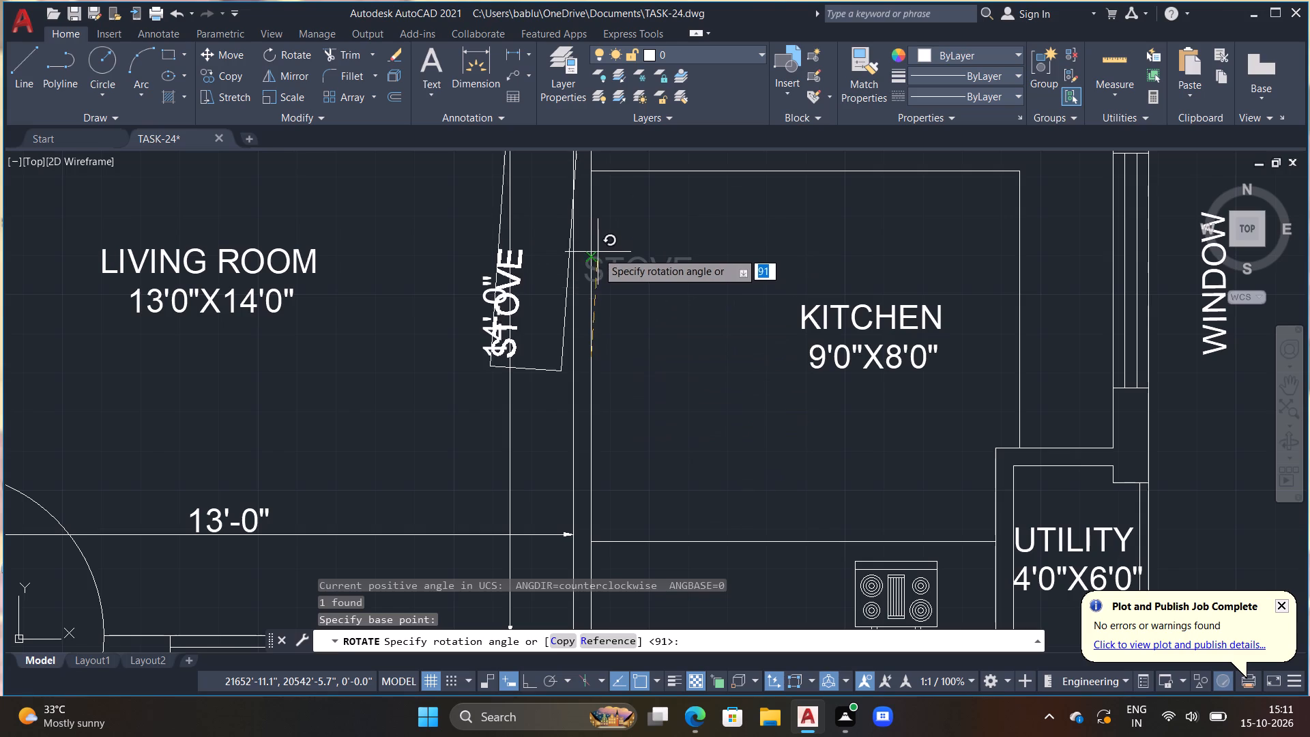
pyautogui.click(589, 240)
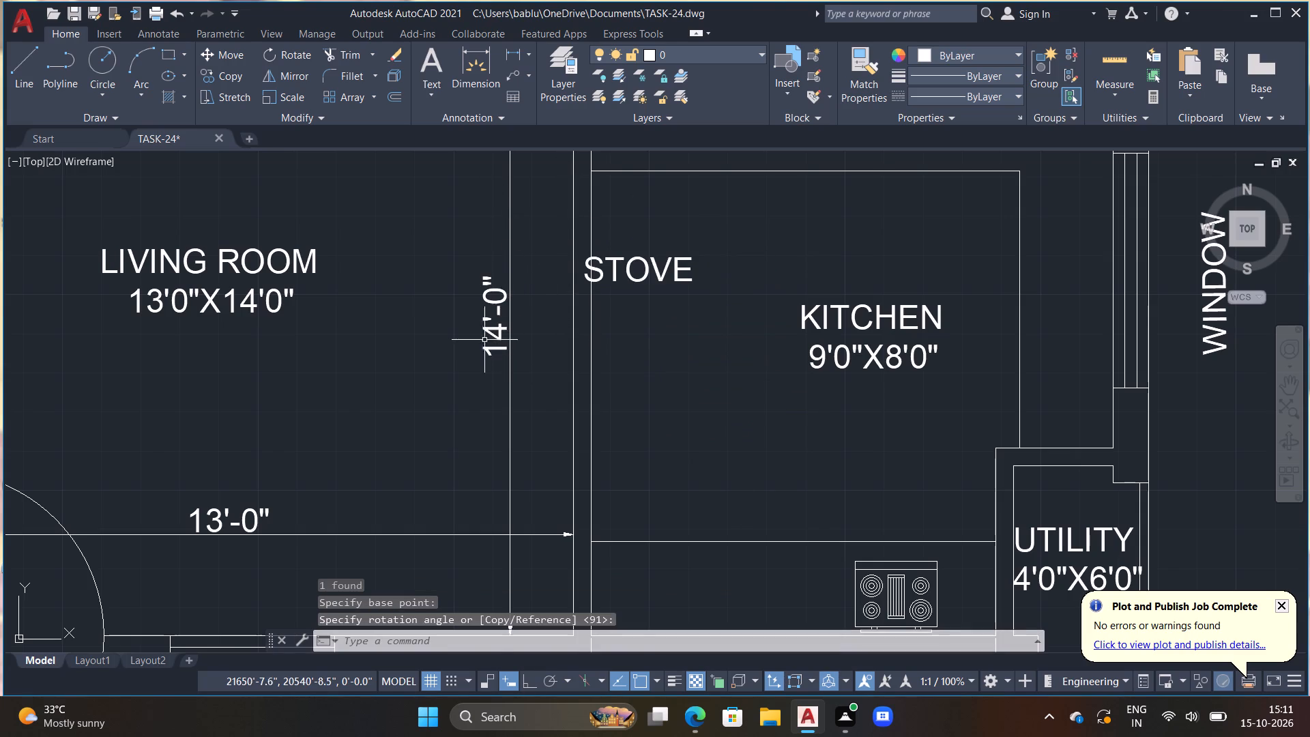
pyautogui.click(678, 278)
pyautogui.write('RO')
pyautogui.press('space')
pyautogui.moveTo(678, 288); pyautogui.dragTo(676, 377)
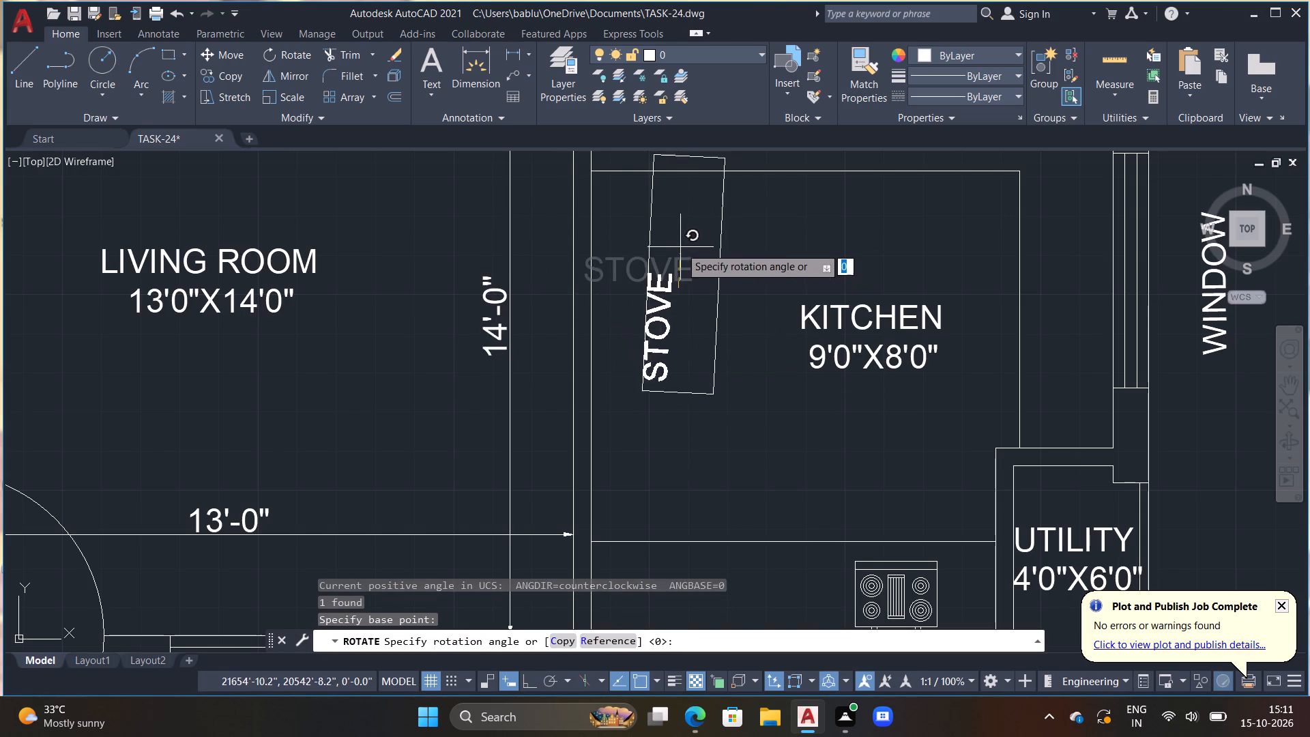
pyautogui.press('F8')
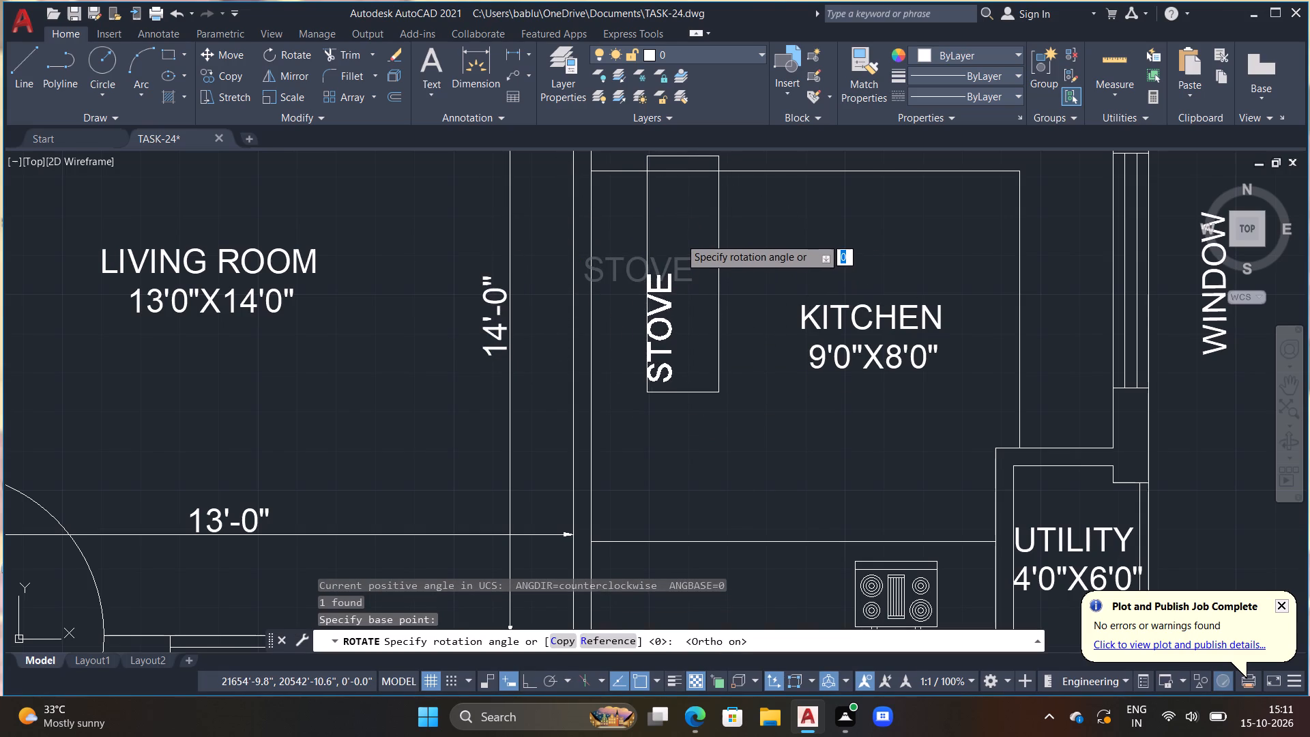
pyautogui.click(680, 237)
# Move the vertical STOVE label southwest, close alongside the kitchen's west wall.
pyautogui.click(656, 343)
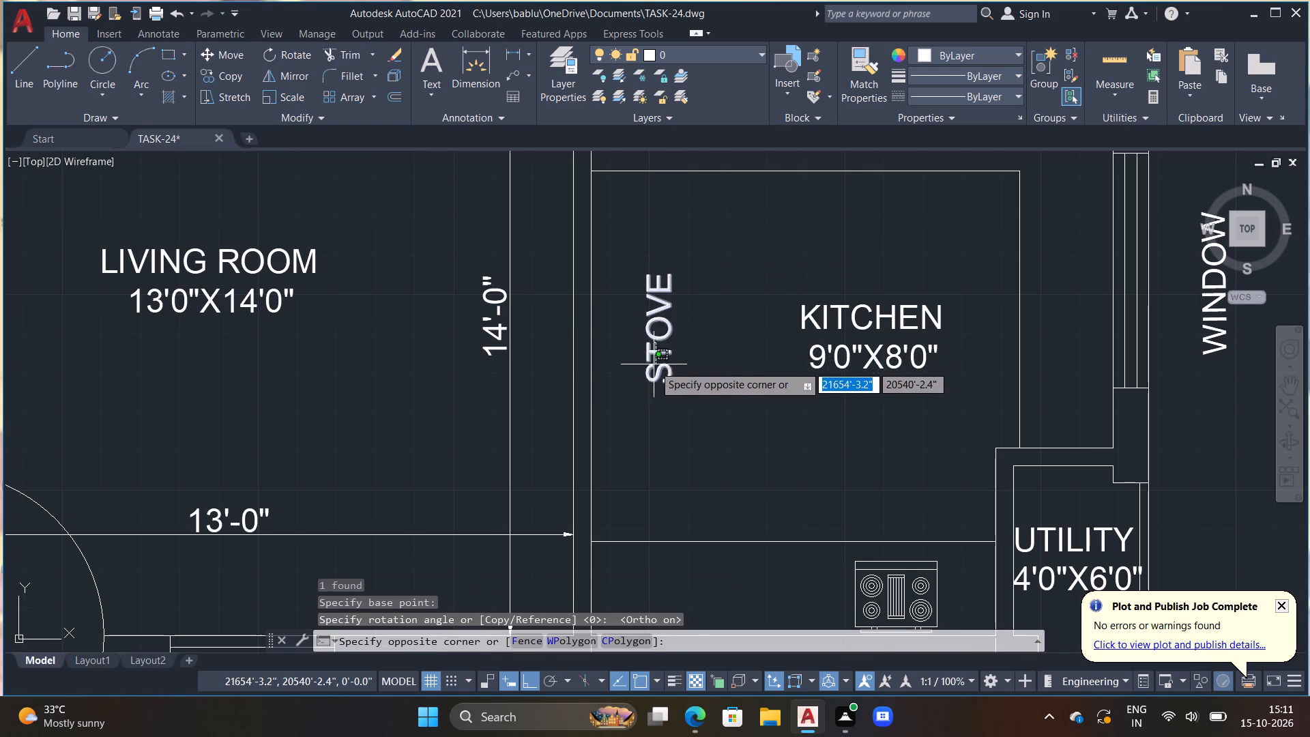
pyautogui.click(654, 366)
pyautogui.write('M')
pyautogui.press('space')
pyautogui.click(658, 393)
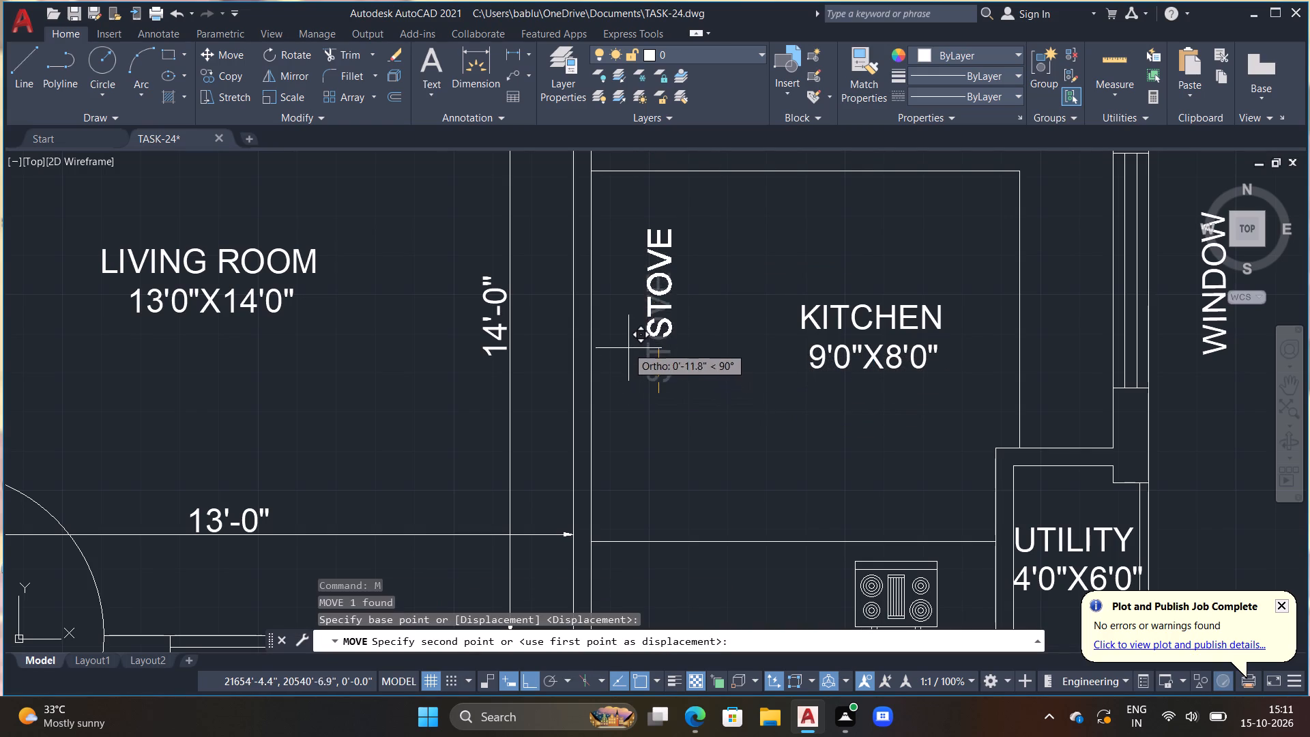
pyautogui.press('F8')
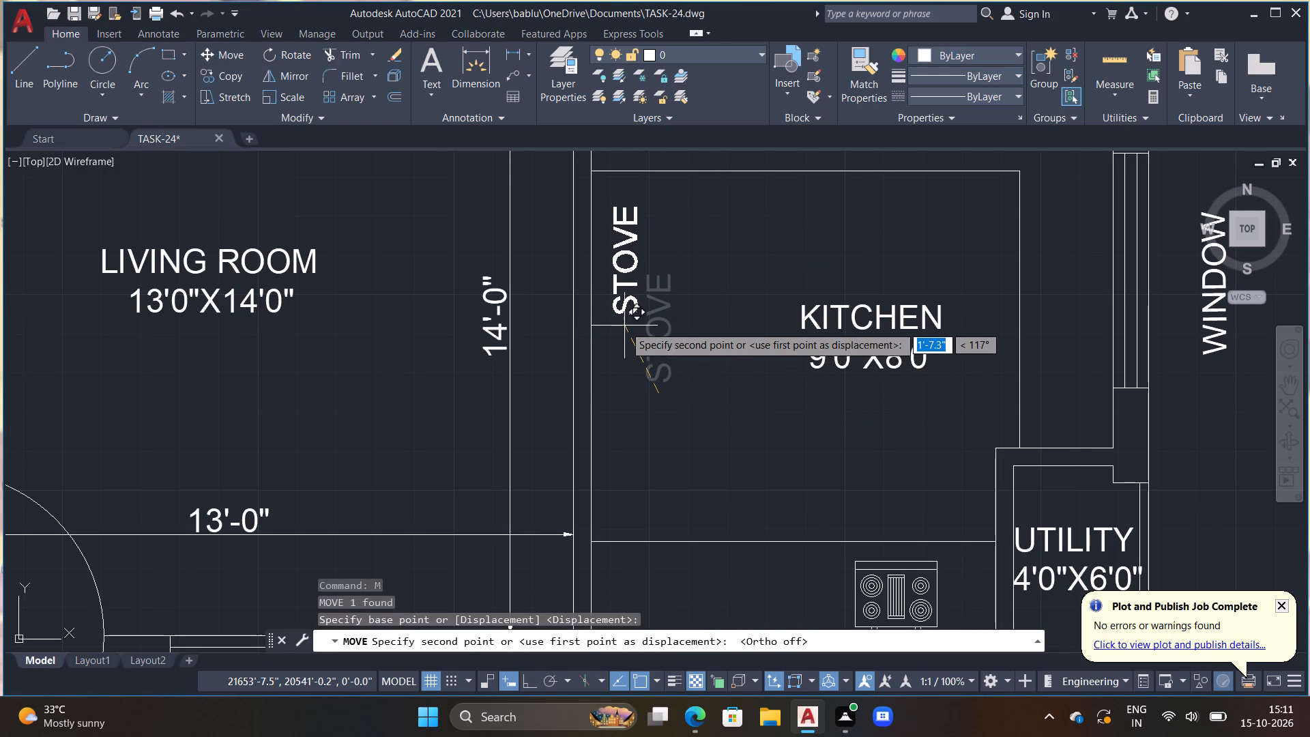
pyautogui.click(620, 408)
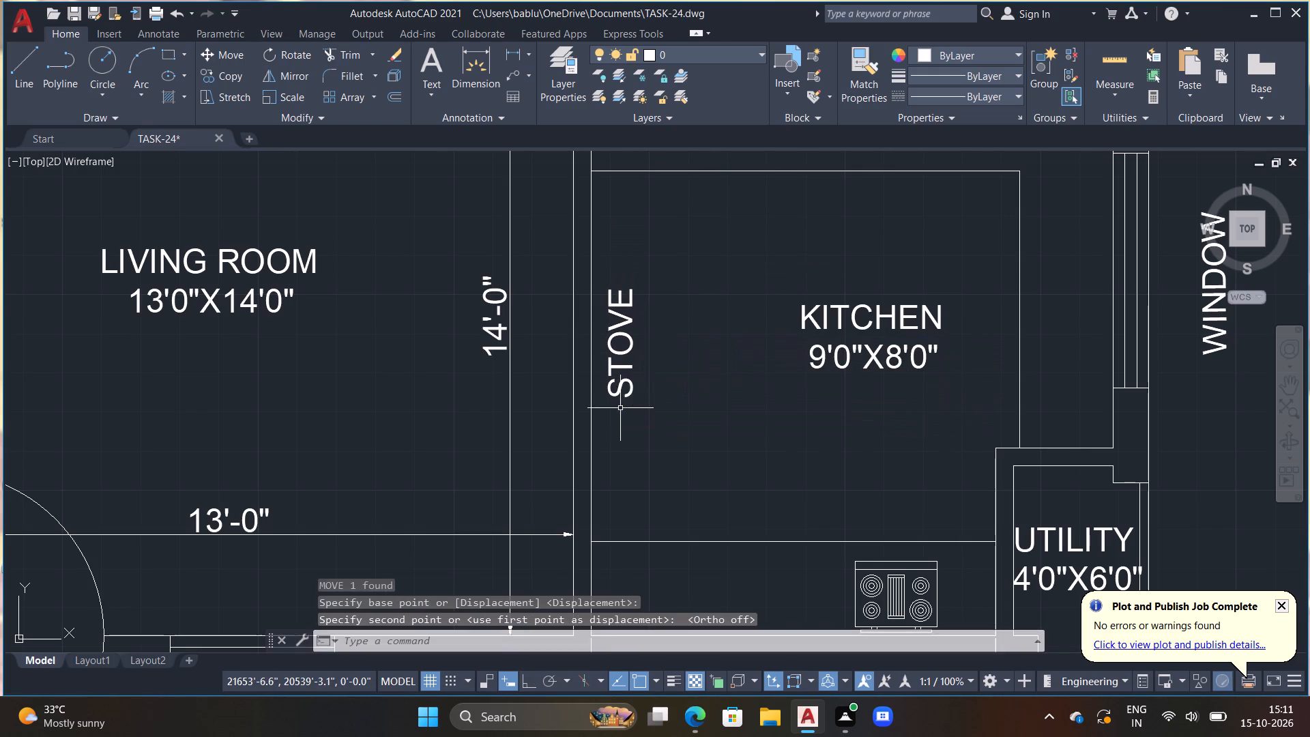
pyautogui.press('Escape')
# Change the ENTRY label next to the kitchen's sink to SINK.
pyautogui.scroll(-1, 856, 353)
pyautogui.moveTo(864, 379); pyautogui.dragTo(860, 403, button='middle')
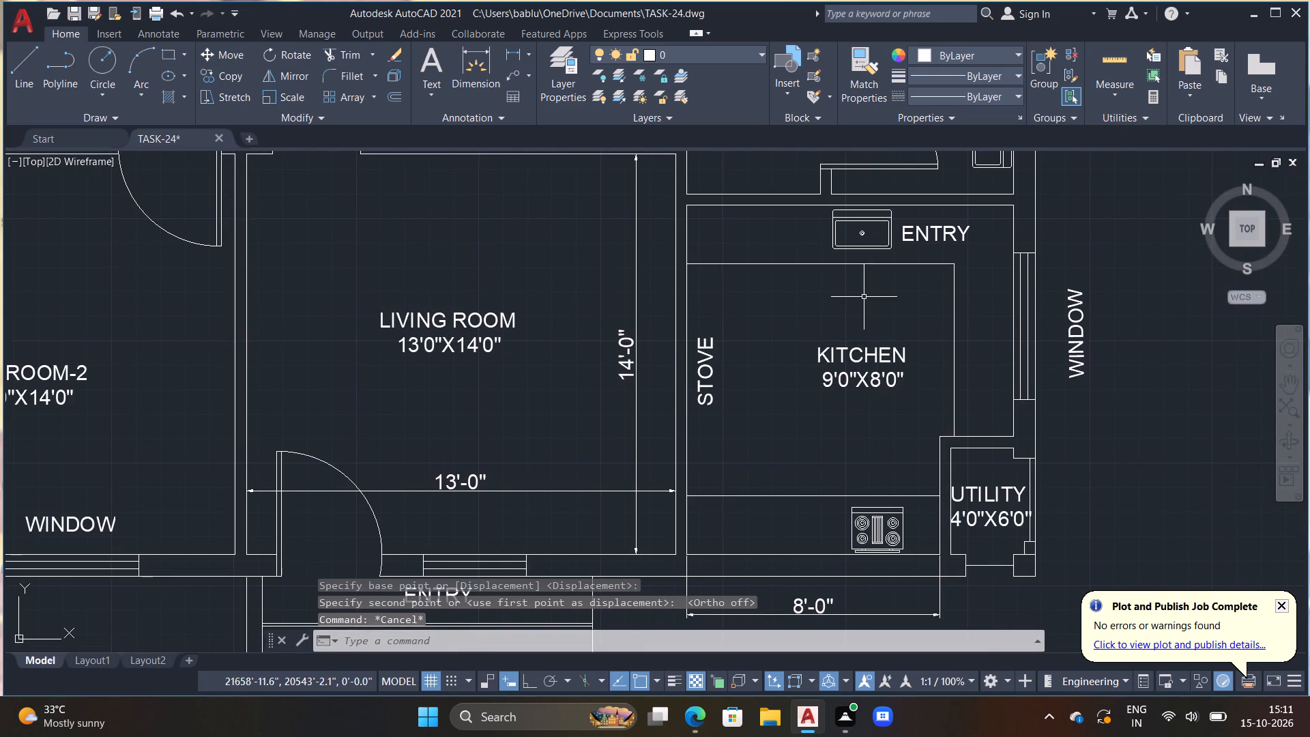
pyautogui.moveTo(864, 297); pyautogui.dragTo(789, 343, button='middle')
pyautogui.doubleClick(858, 277)
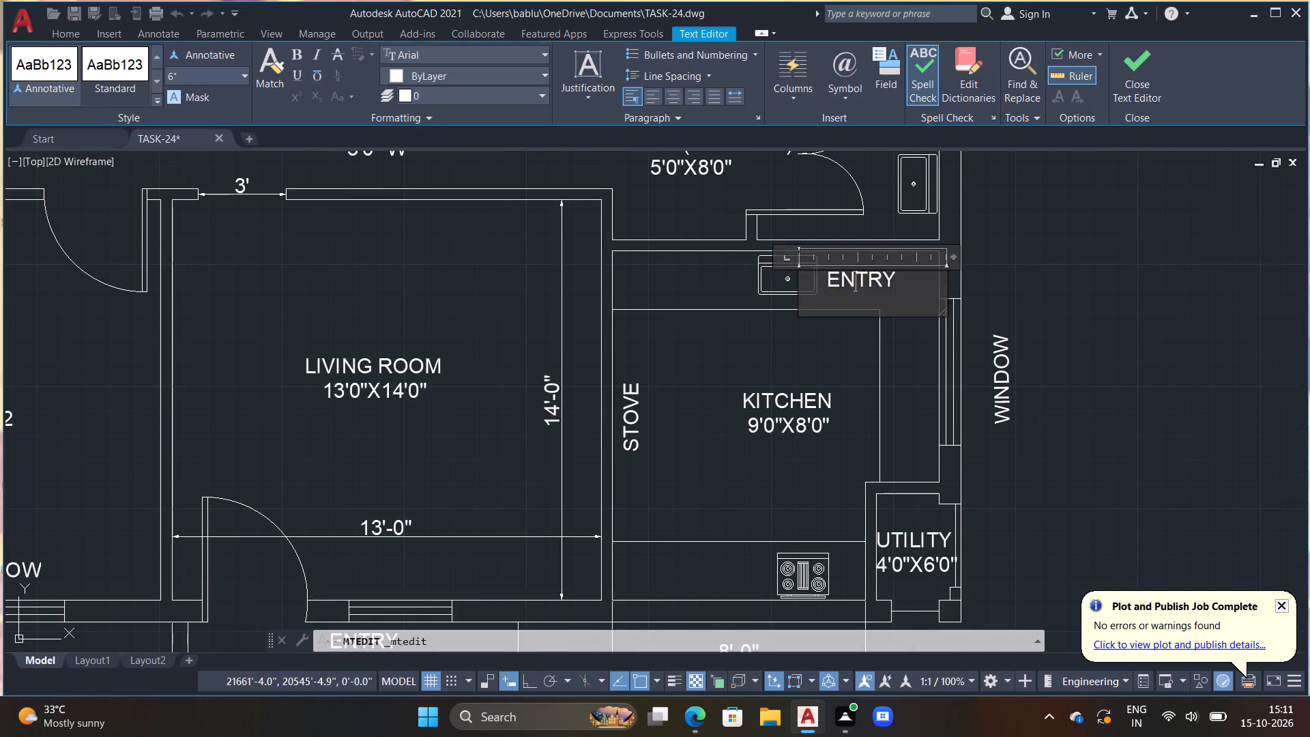
pyautogui.scroll(3, 861, 274)
pyautogui.moveTo(1014, 272); pyautogui.dragTo(618, 278)
pyautogui.press('BackSpace')
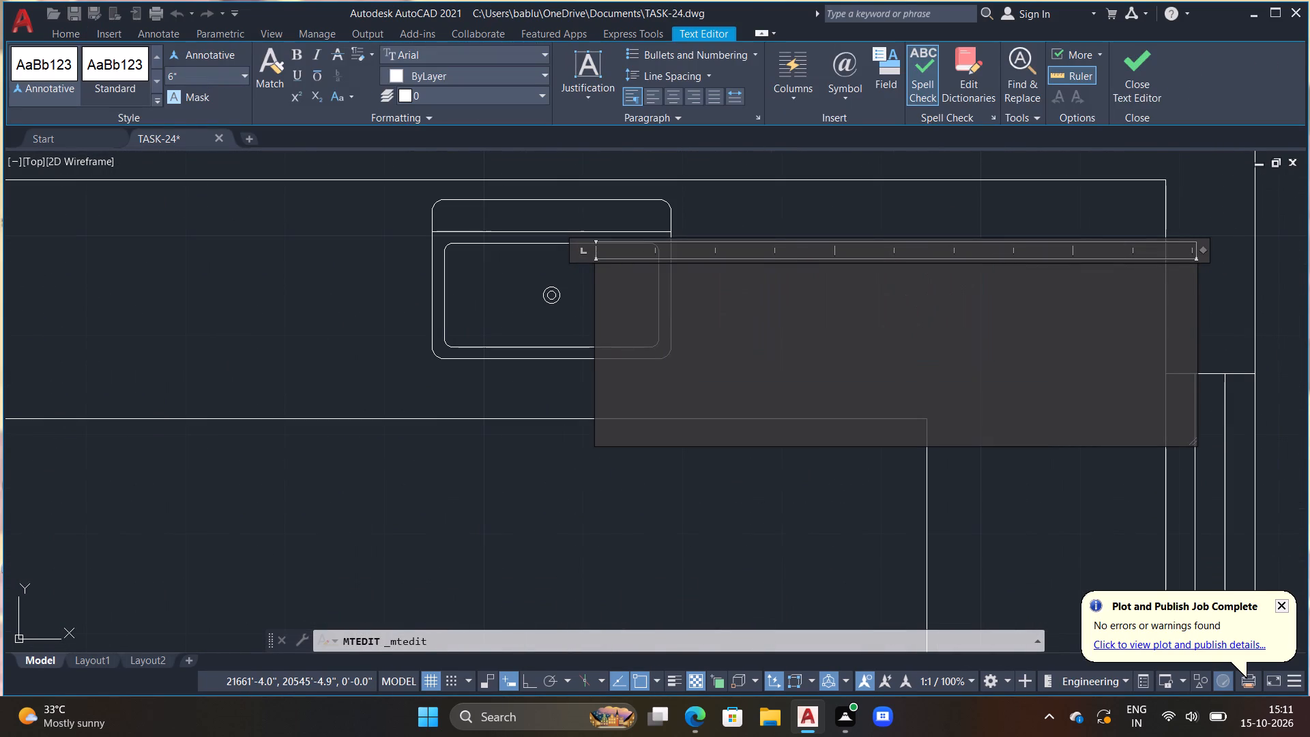
pyautogui.write('SINK')
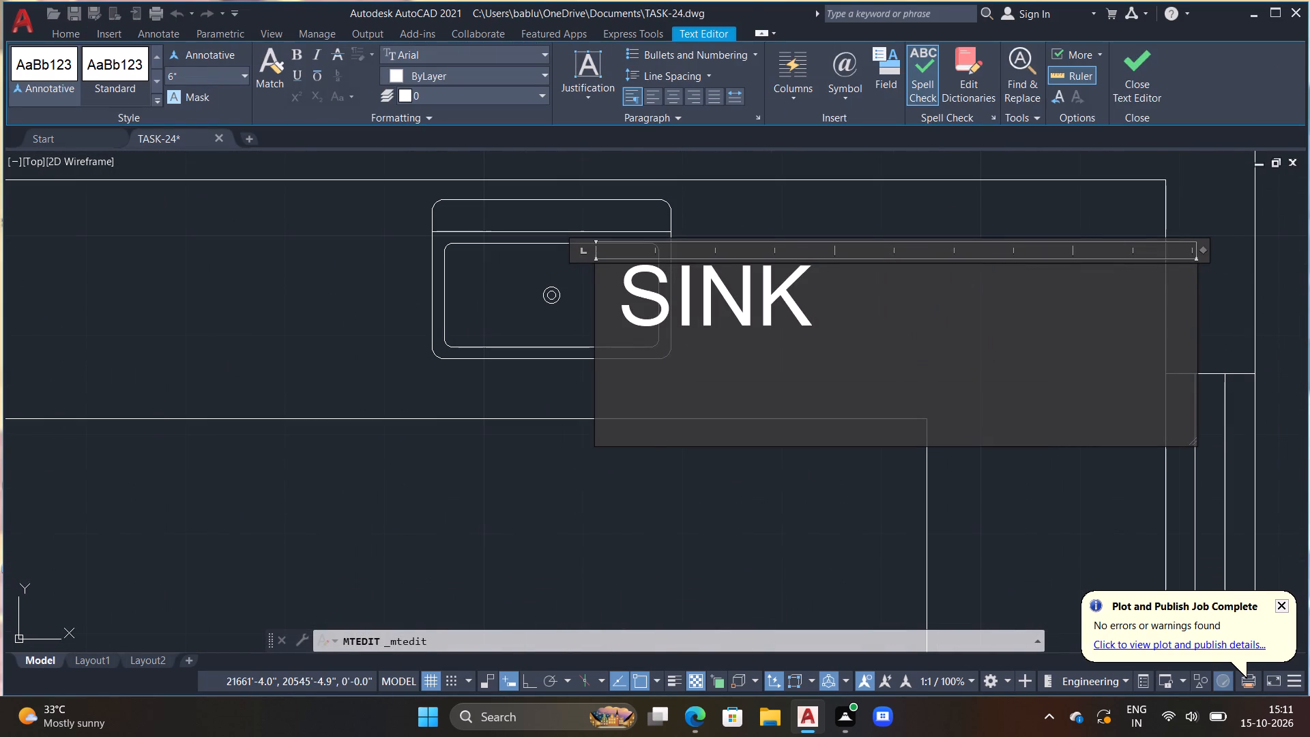
pyautogui.click(672, 494)
# Move the SINK label east, clear of the sink fixture.
pyautogui.click(789, 311)
pyautogui.press('m')
pyautogui.press('space')
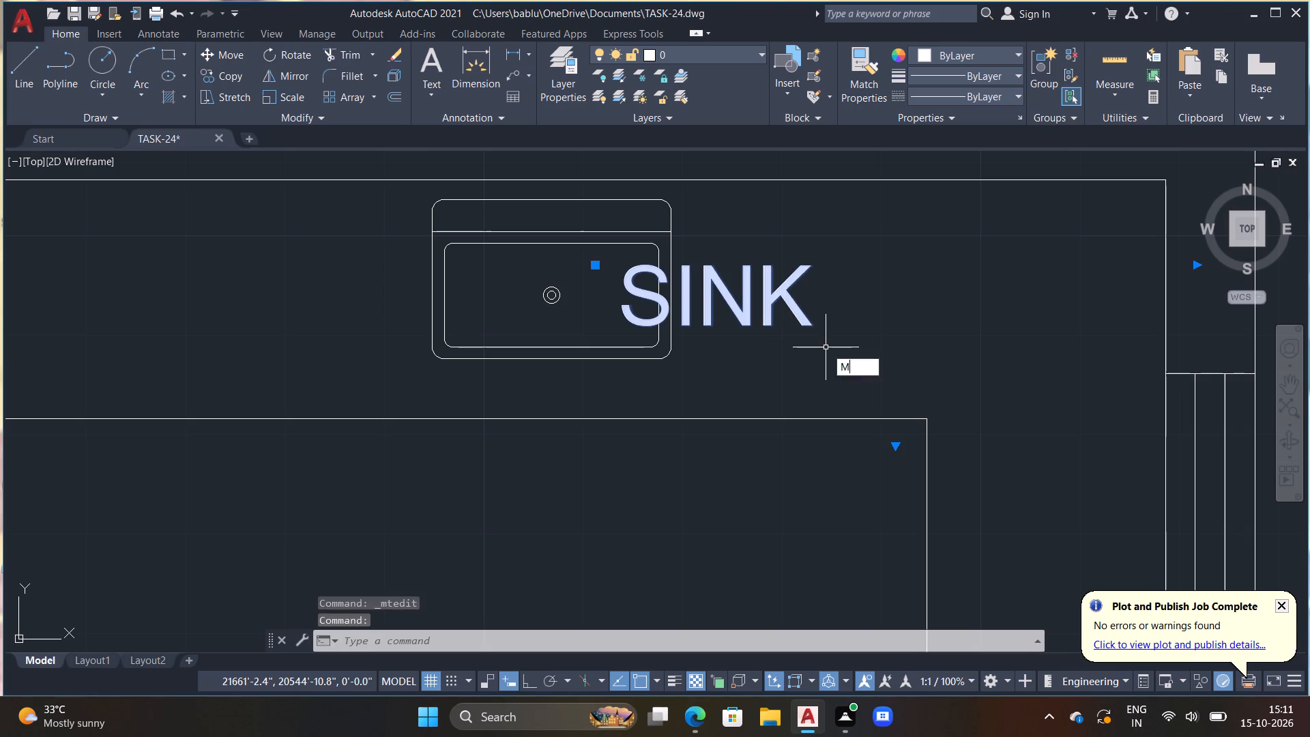
pyautogui.moveTo(826, 347); pyautogui.dragTo(895, 340)
pyautogui.click(932, 326)
# Examine the labels, dimensions and title block across the floor plan, from the kitchen and entry up to the northern bedrooms.
pyautogui.scroll(-3, 871, 393)
pyautogui.moveTo(823, 445); pyautogui.dragTo(824, 445, button='middle')
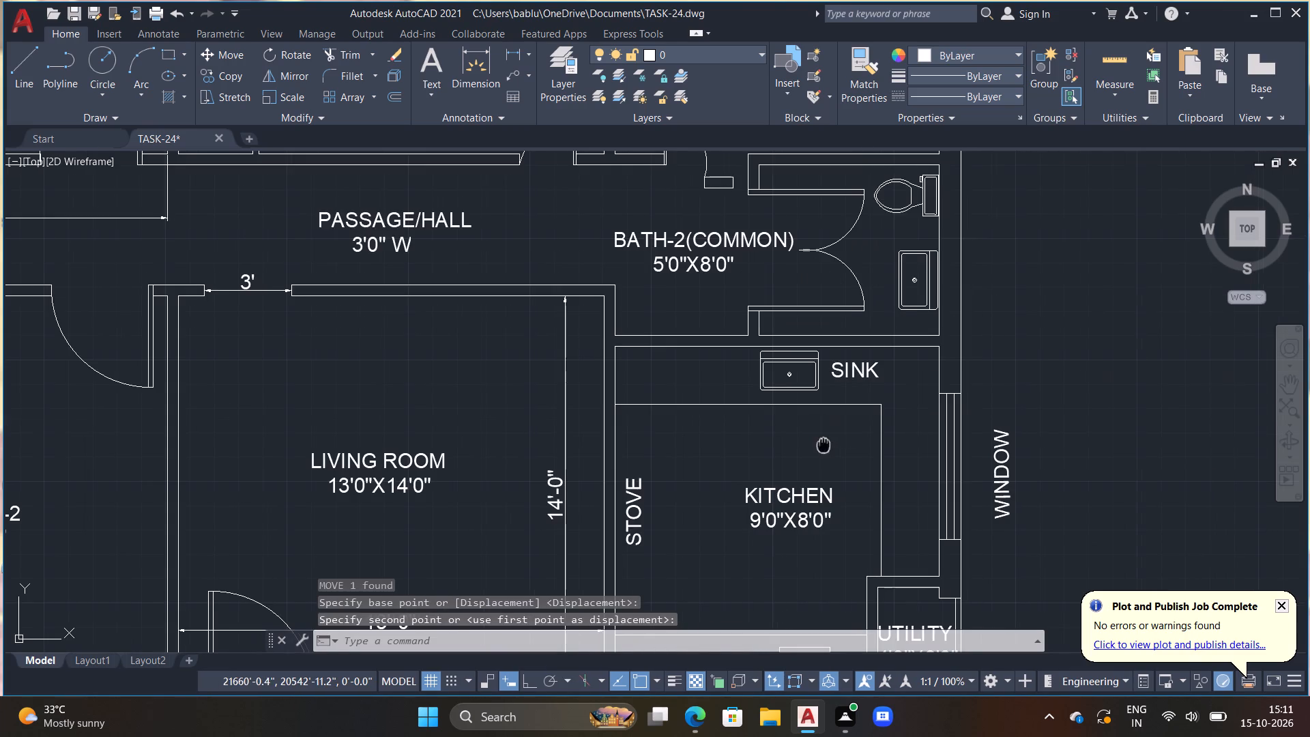
pyautogui.moveTo(824, 445); pyautogui.dragTo(845, 343, button='middle')
pyautogui.scroll(-1, 850, 399)
pyautogui.moveTo(849, 399); pyautogui.dragTo(783, 296, button='middle')
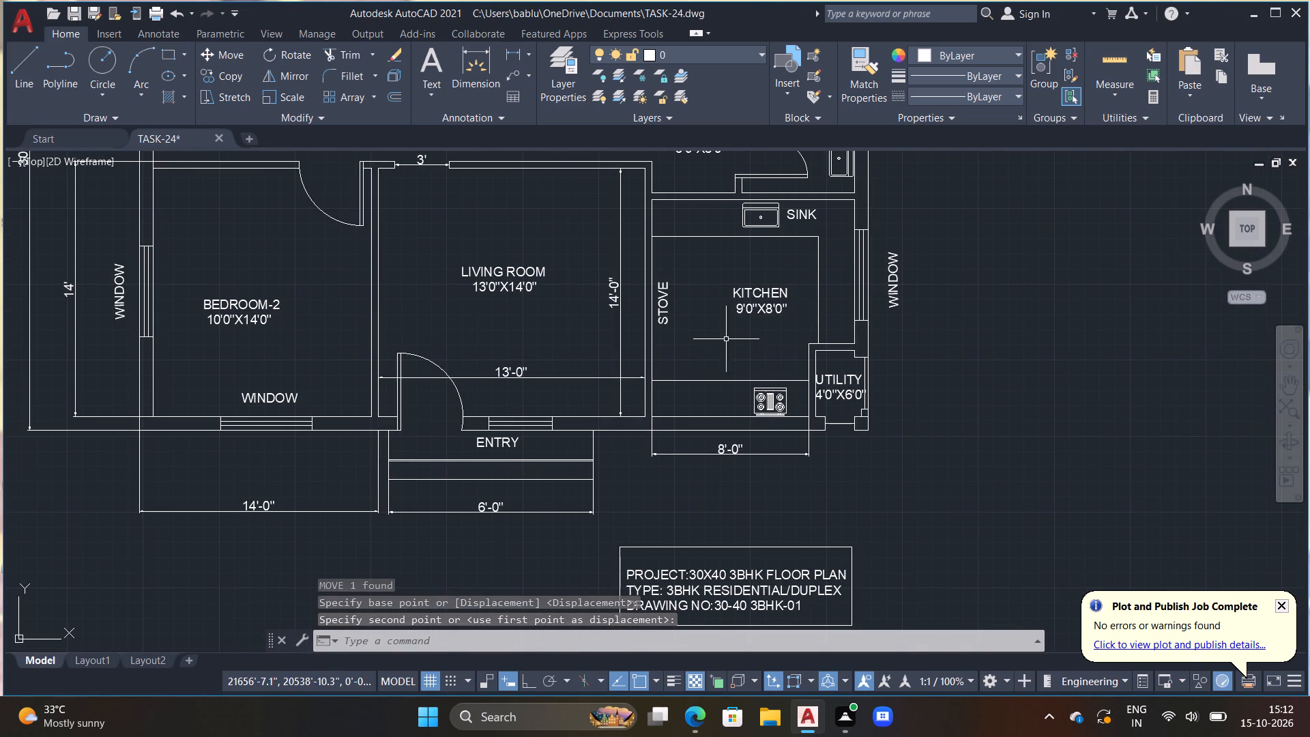
pyautogui.moveTo(687, 377); pyautogui.dragTo(783, 388, button='middle')
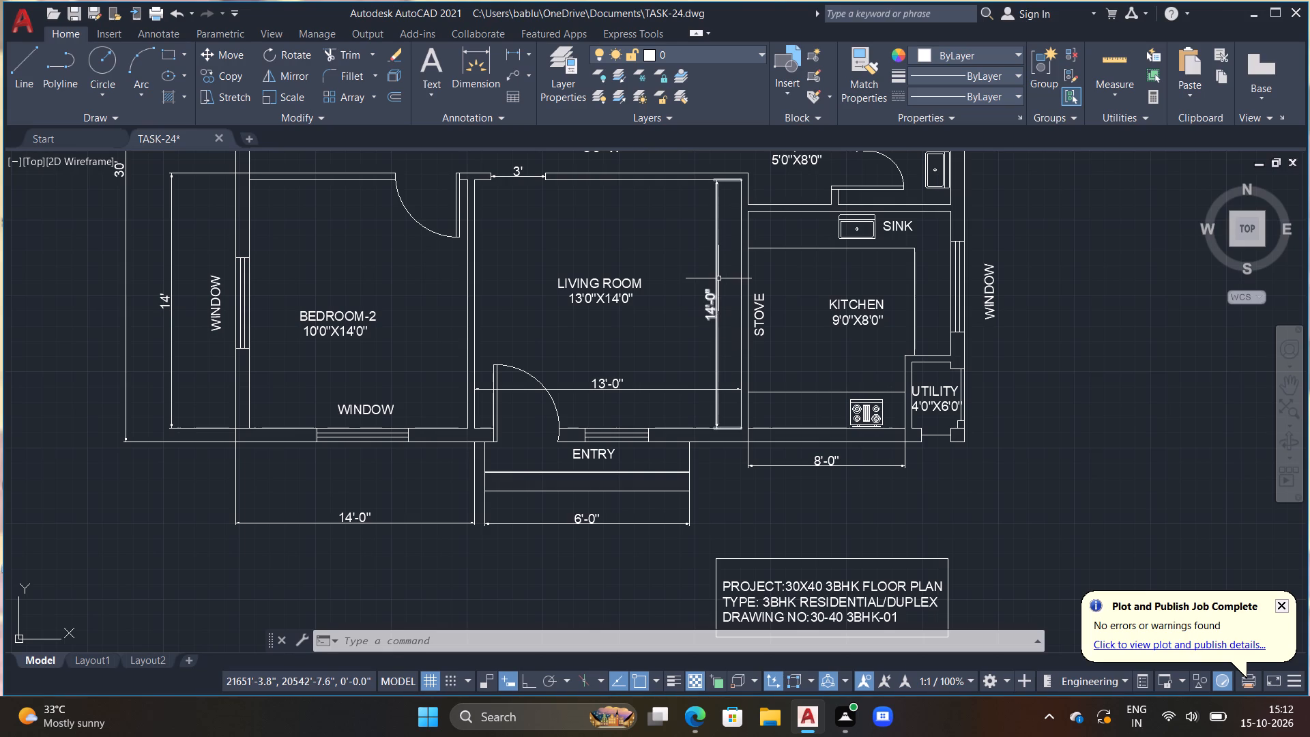
pyautogui.moveTo(722, 278); pyautogui.dragTo(731, 325, button='middle')
pyautogui.scroll(-1, 686, 351)
pyautogui.moveTo(696, 353); pyautogui.dragTo(693, 331, button='middle')
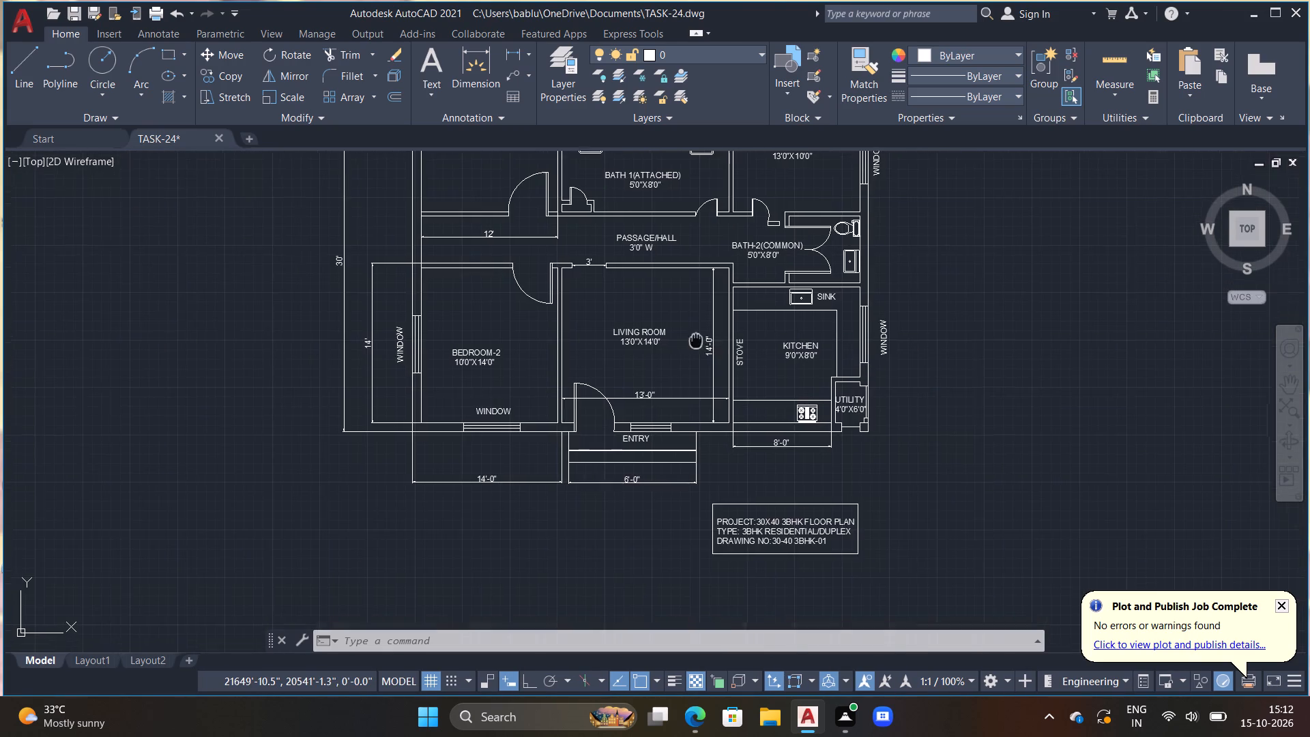
pyautogui.moveTo(693, 331); pyautogui.dragTo(647, 247, button='middle')
pyautogui.moveTo(686, 339); pyautogui.dragTo(672, 284, button='middle')
pyautogui.moveTo(583, 329); pyautogui.dragTo(604, 344, button='middle')
pyautogui.scroll(2, 613, 329)
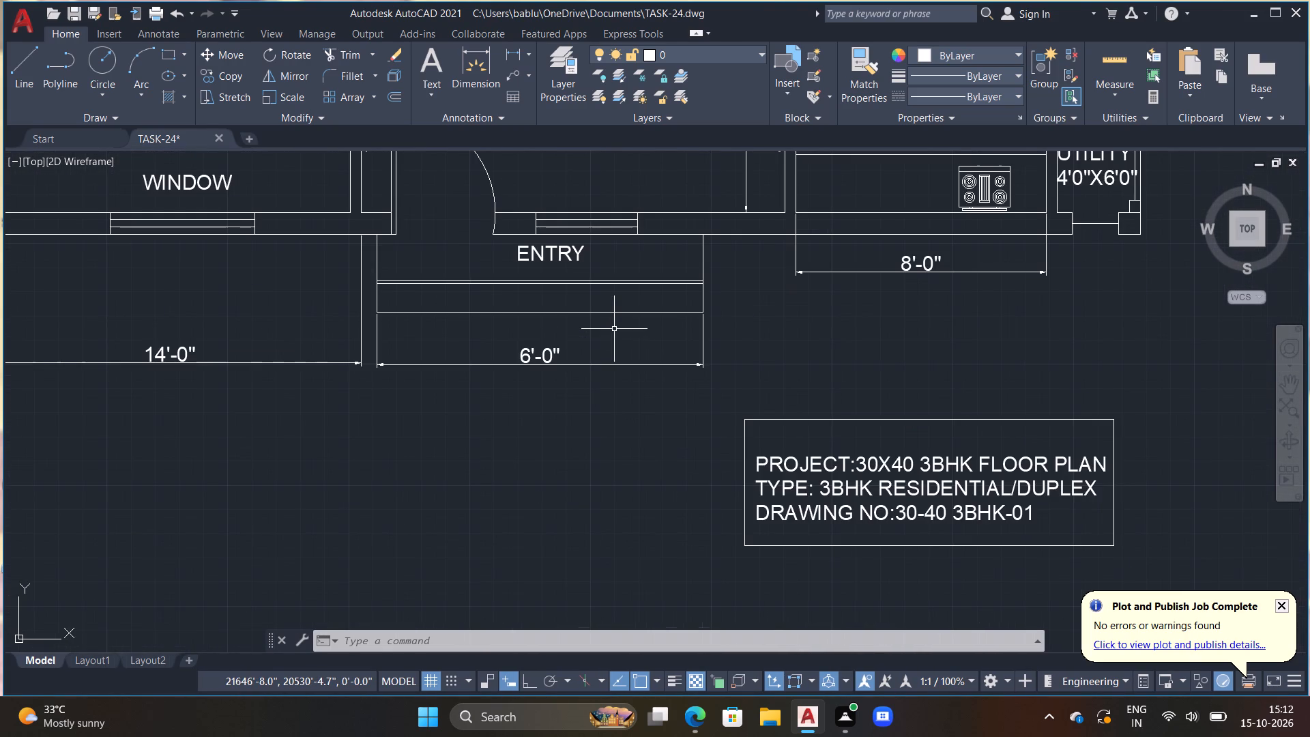
pyautogui.moveTo(332, 366); pyautogui.dragTo(285, 339, button='middle')
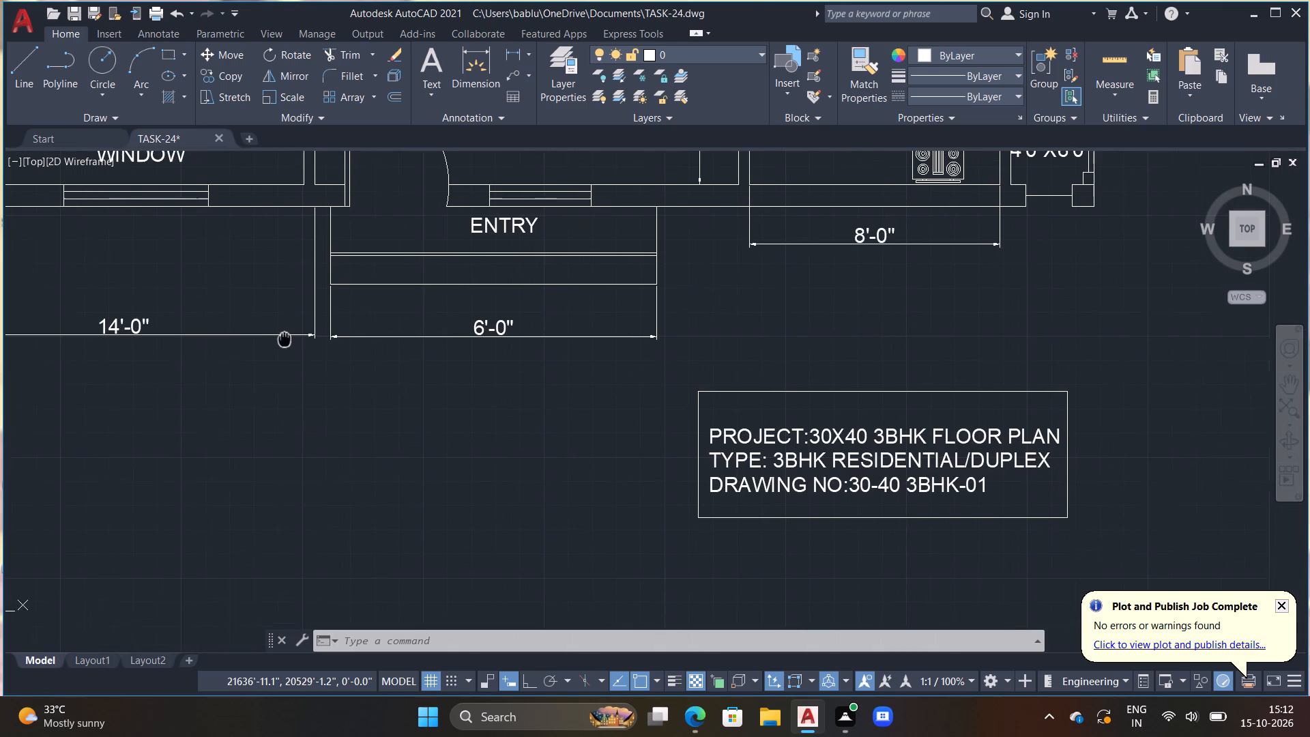
pyautogui.moveTo(285, 339); pyautogui.dragTo(282, 339, button='middle')
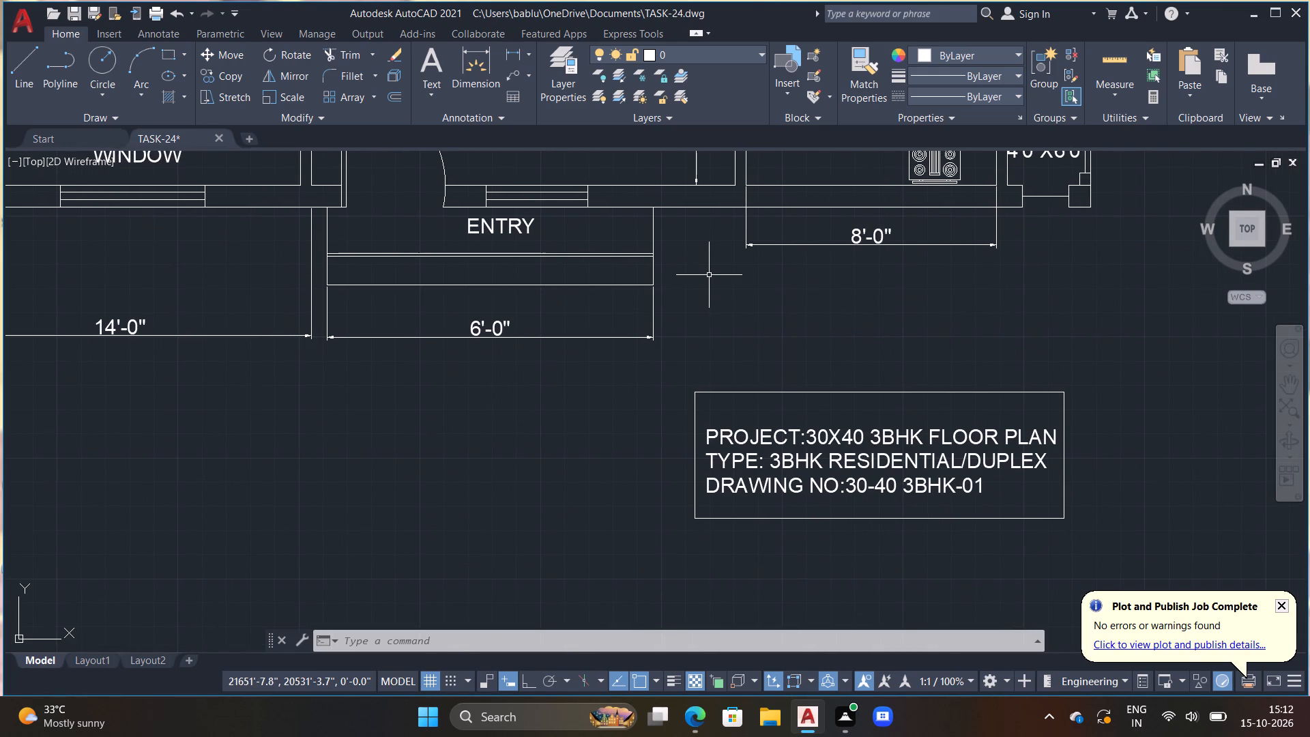
pyautogui.scroll(-1, 605, 215)
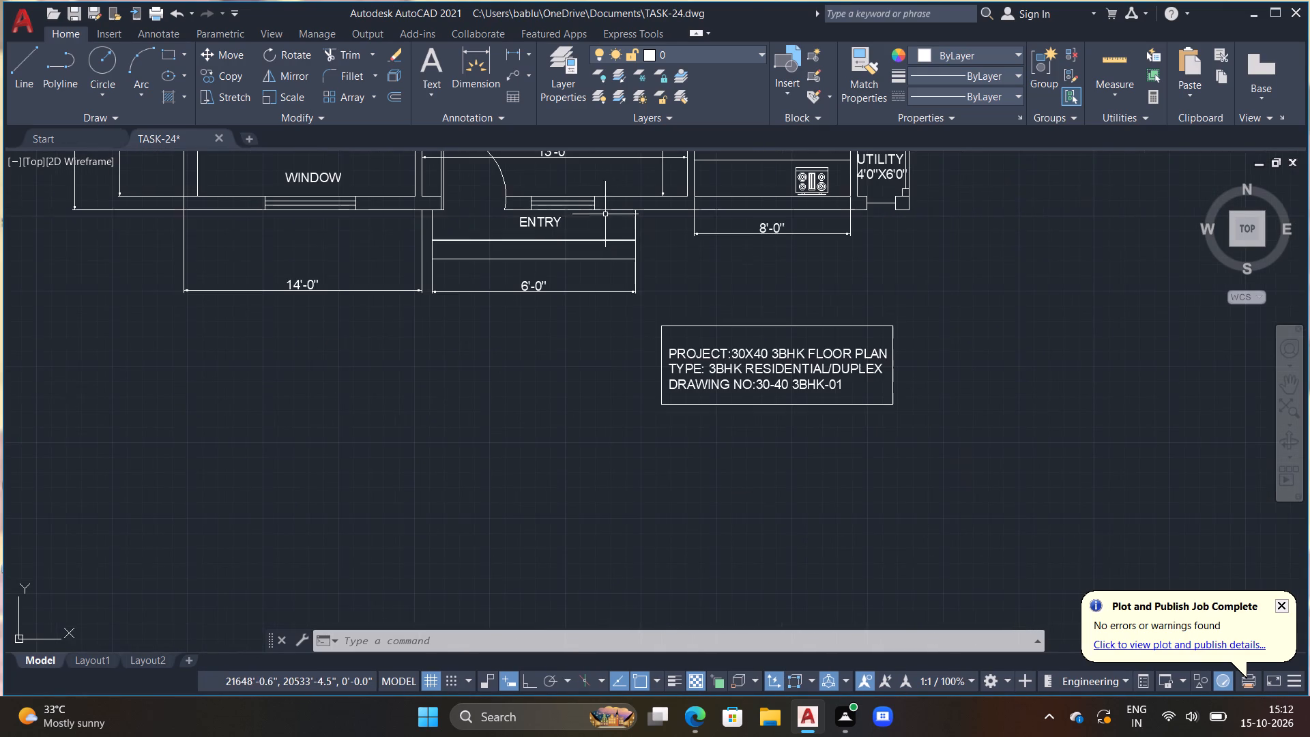
pyautogui.moveTo(531, 192); pyautogui.dragTo(587, 267, button='middle')
pyautogui.moveTo(486, 305); pyautogui.dragTo(616, 306, button='middle')
pyautogui.scroll(-1, 267, 283)
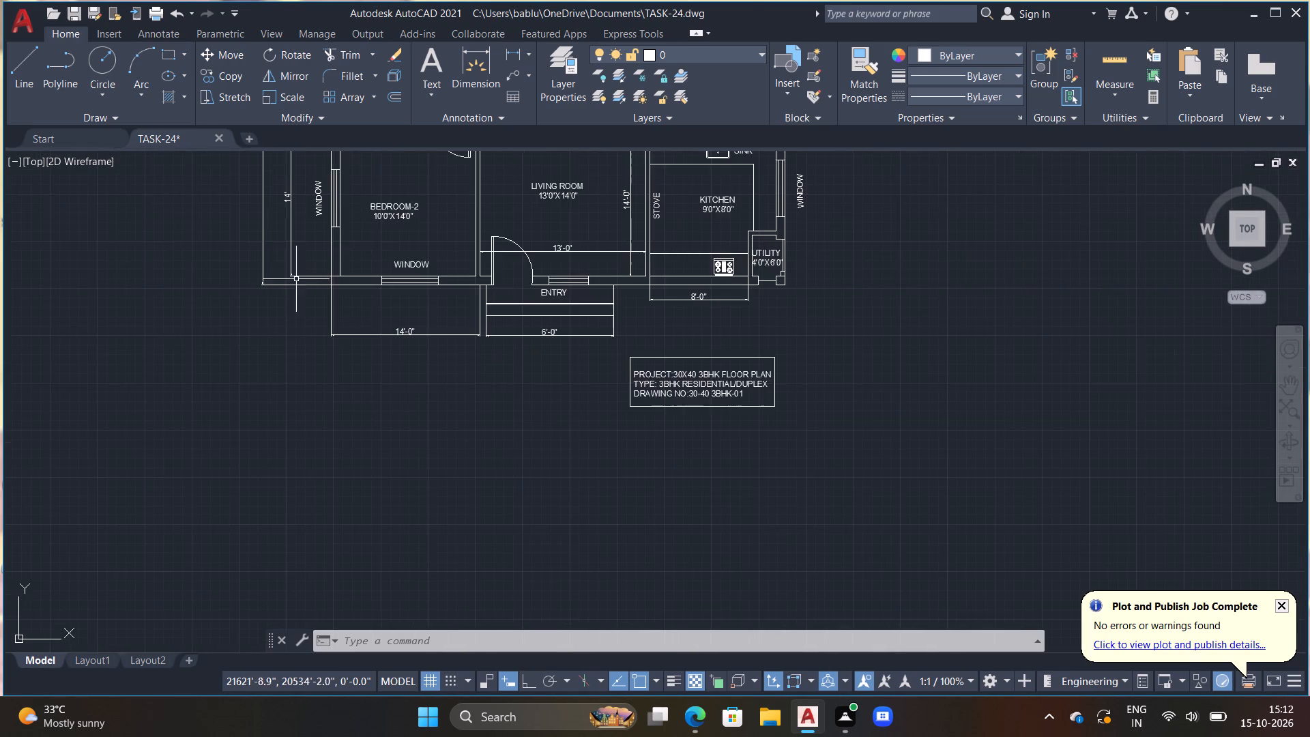
pyautogui.moveTo(302, 278); pyautogui.dragTo(328, 377, button='middle')
pyautogui.scroll(1, 323, 308)
pyautogui.moveTo(333, 305); pyautogui.dragTo(352, 387, button='middle')
pyautogui.scroll(1, 353, 329)
pyautogui.moveTo(334, 303); pyautogui.dragTo(349, 438, button='middle')
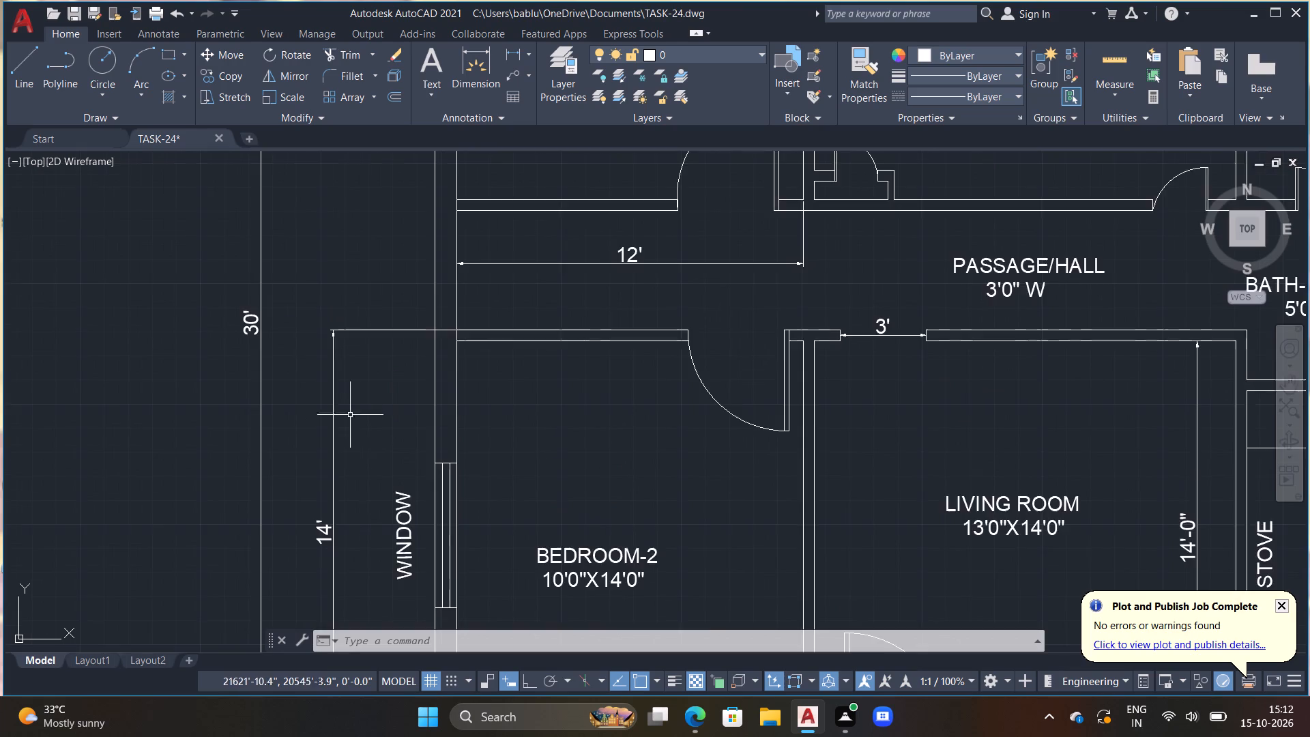
pyautogui.scroll(-1, 351, 392)
pyautogui.moveTo(366, 304); pyautogui.dragTo(368, 418, button='middle')
pyautogui.scroll(-2, 384, 303)
pyautogui.moveTo(379, 299); pyautogui.dragTo(385, 336, button='middle')
pyautogui.scroll(2, 379, 326)
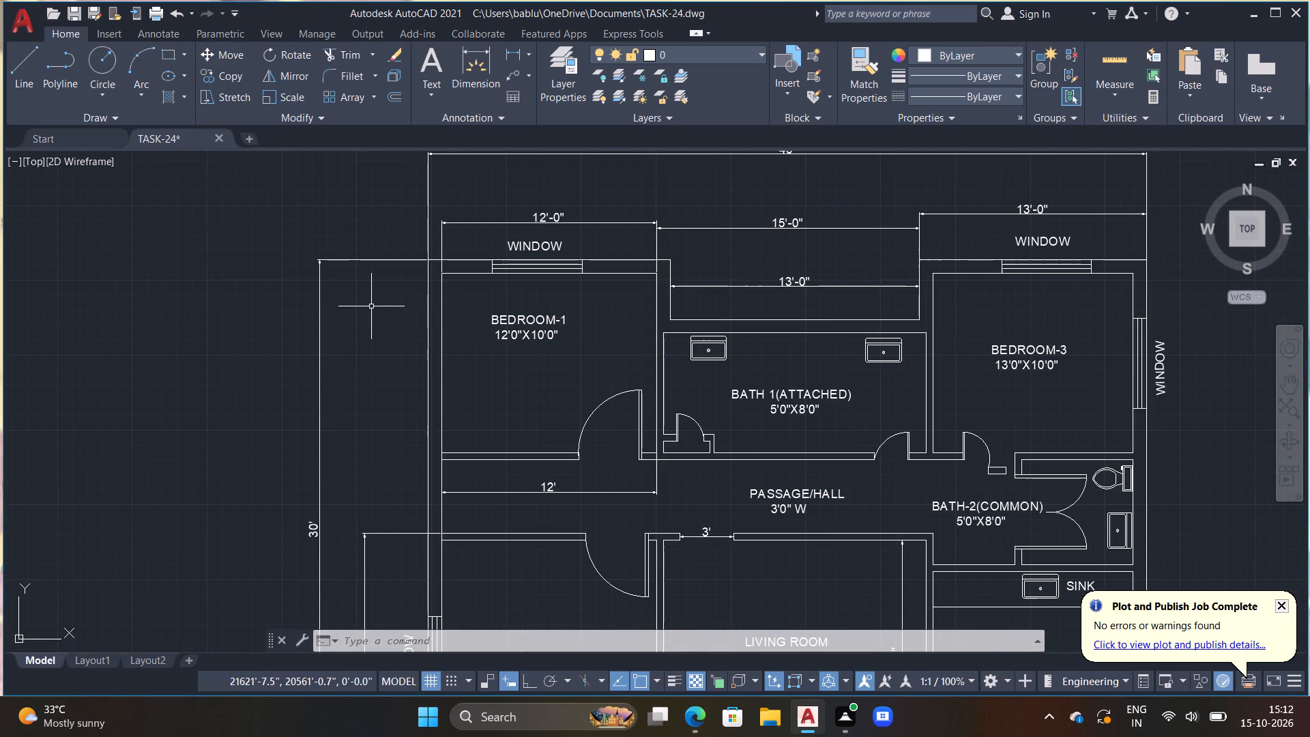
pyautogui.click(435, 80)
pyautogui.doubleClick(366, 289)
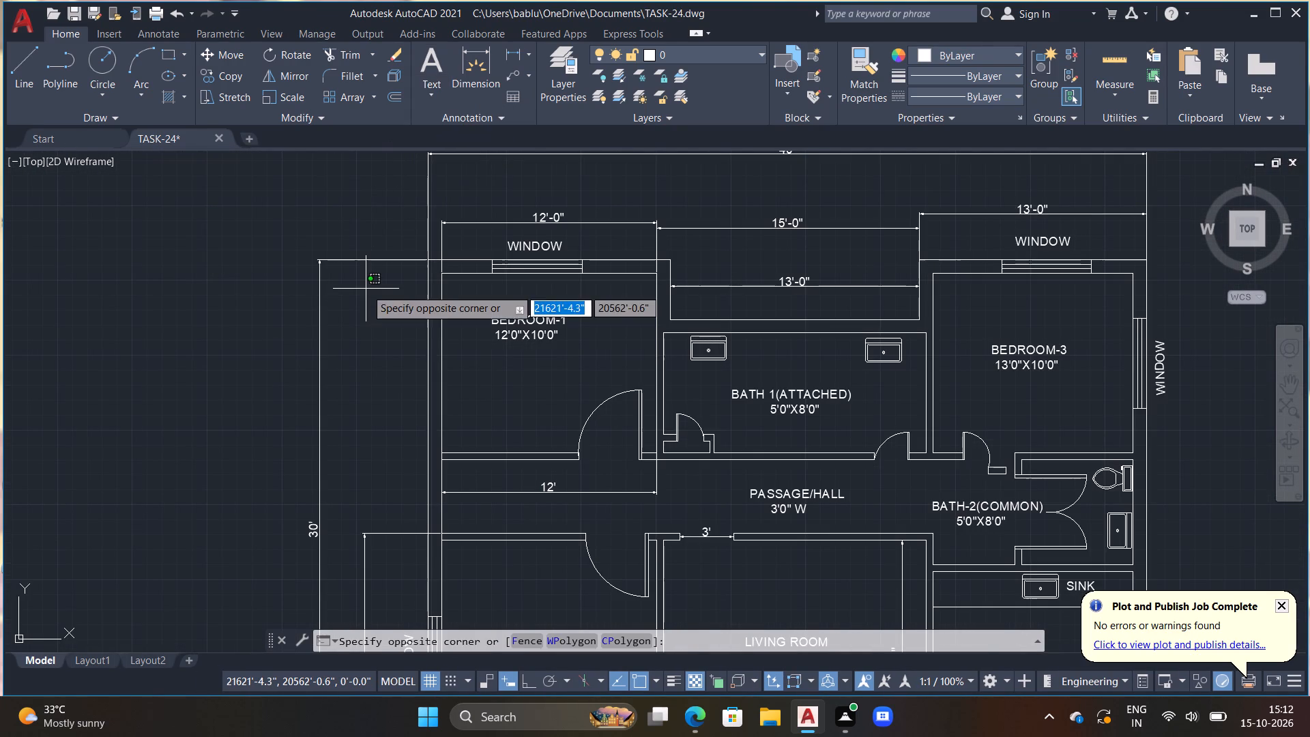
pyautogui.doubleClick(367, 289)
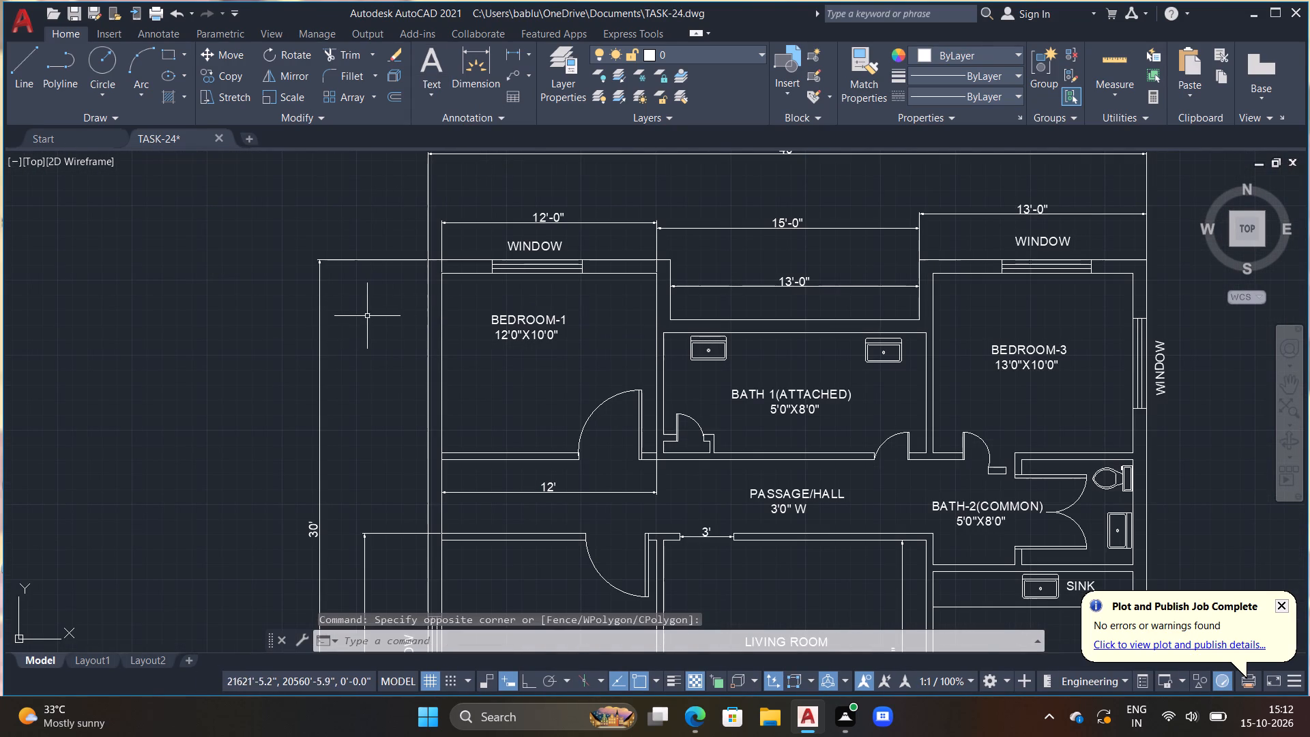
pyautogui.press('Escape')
# Place a multiline text reading N west of BEDROOM-1, between the 30' dimension line and the outer wall.
pyautogui.click(433, 56)
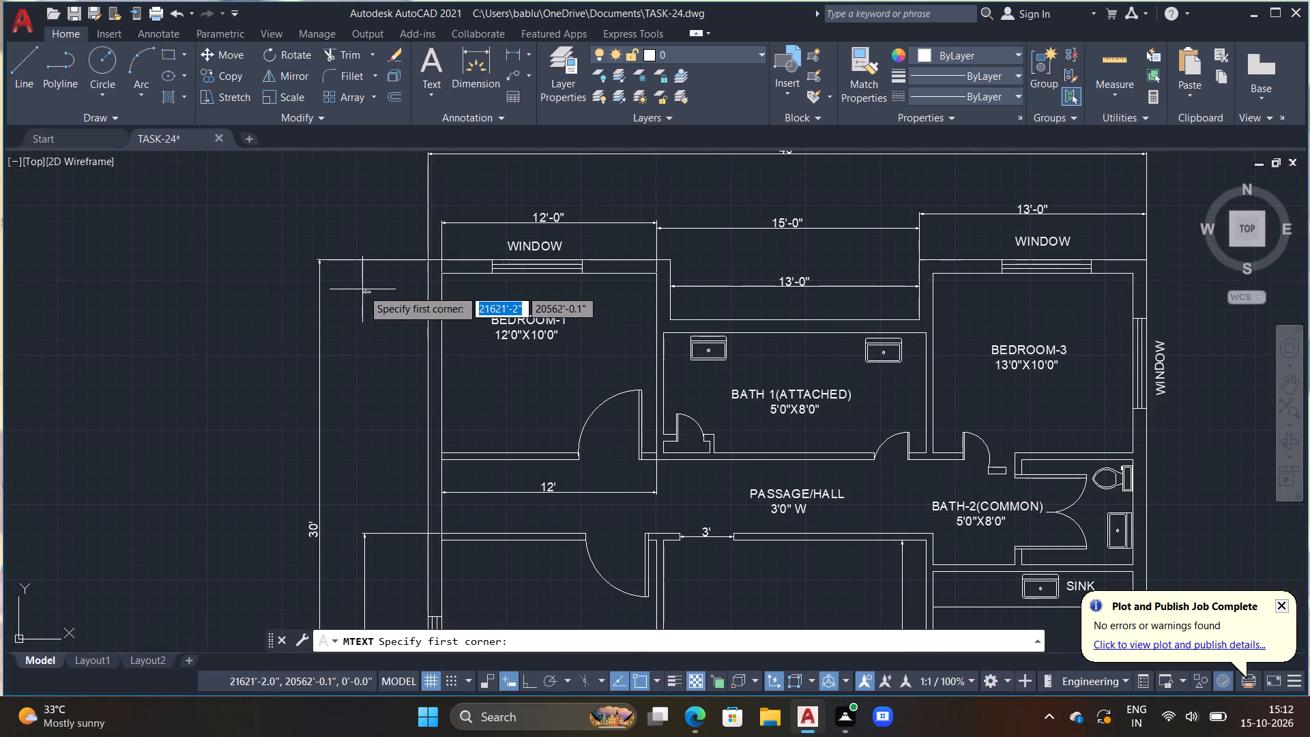
pyautogui.doubleClick(362, 289)
pyautogui.scroll(2, 370, 307)
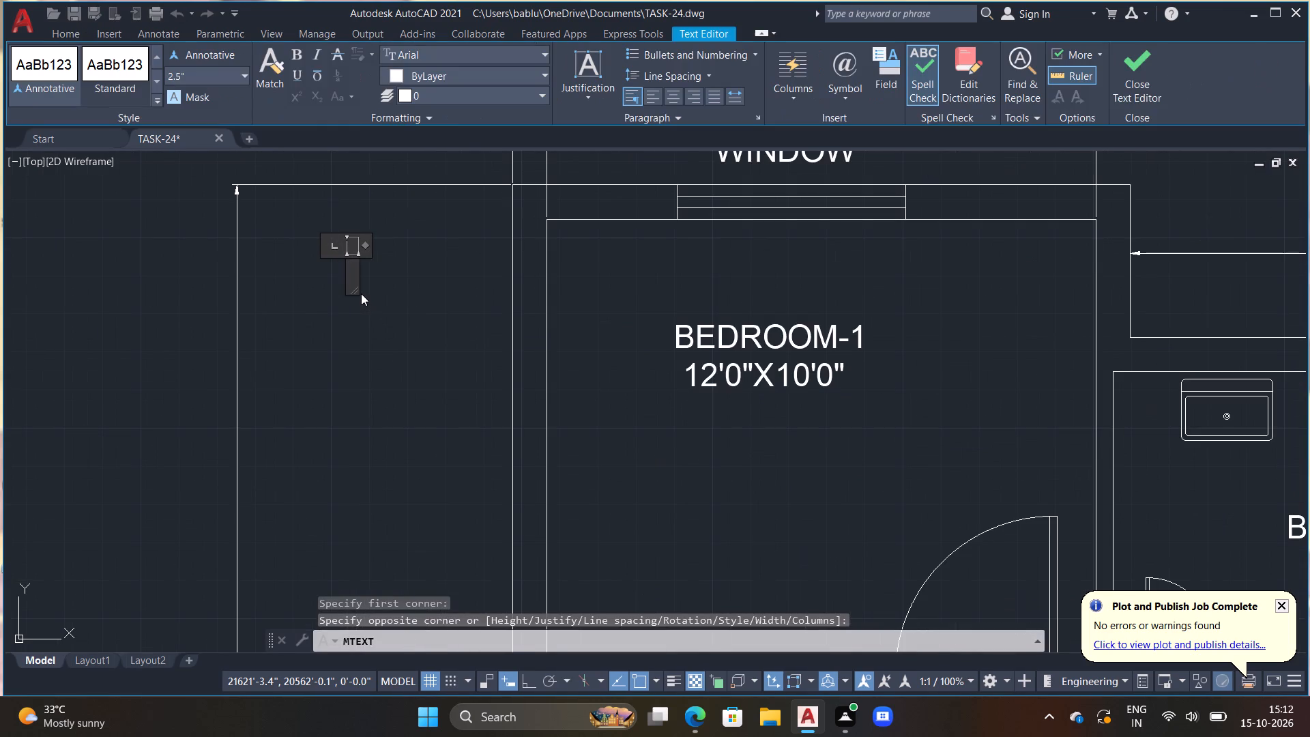
pyautogui.press('n')
pyautogui.click(354, 375)
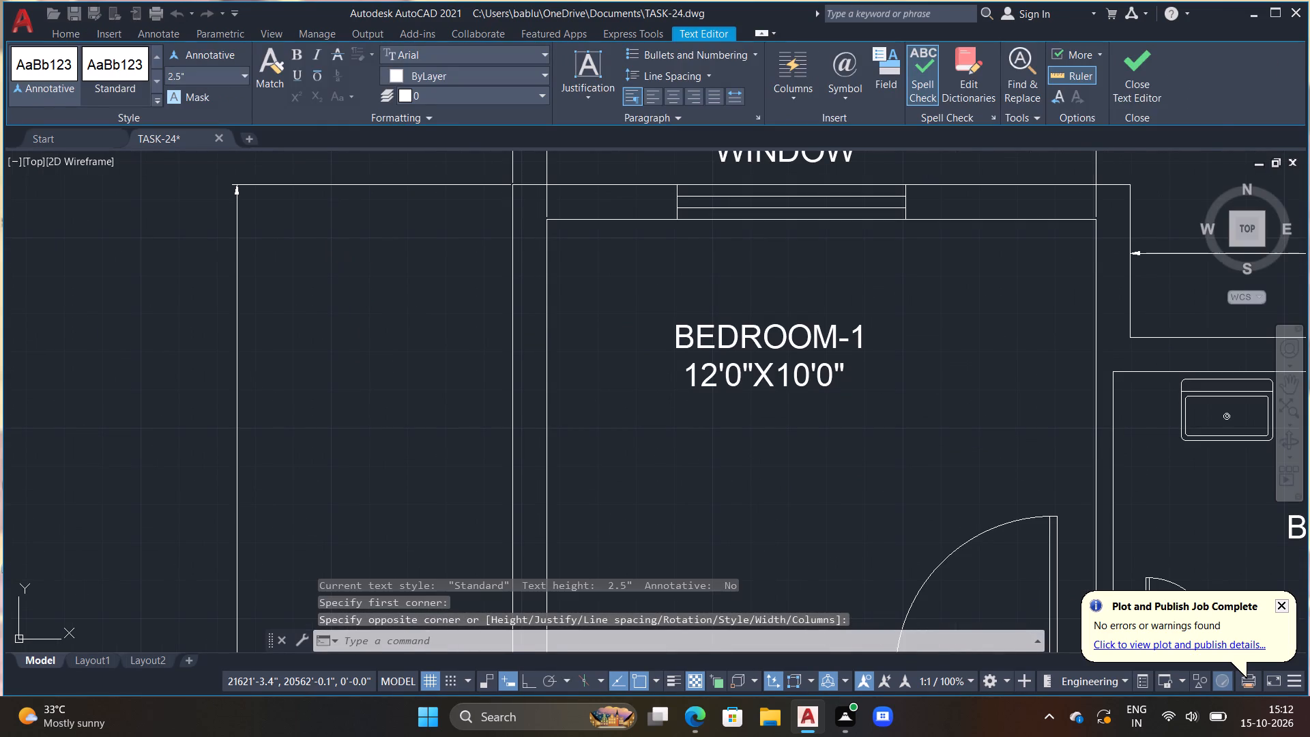
# Set the text height of the N label west of BEDROOM-1 to 6".
pyautogui.click(347, 261)
pyautogui.rightClick(345, 261)
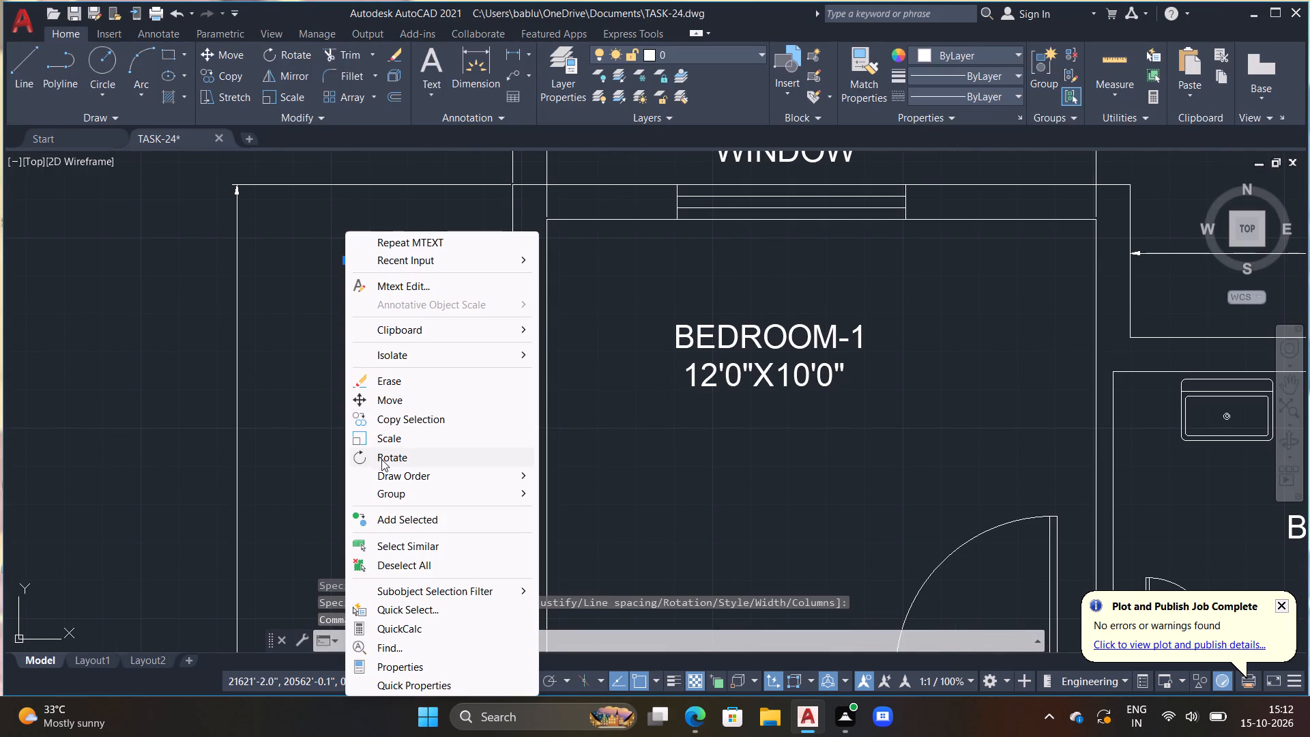
pyautogui.click(467, 667)
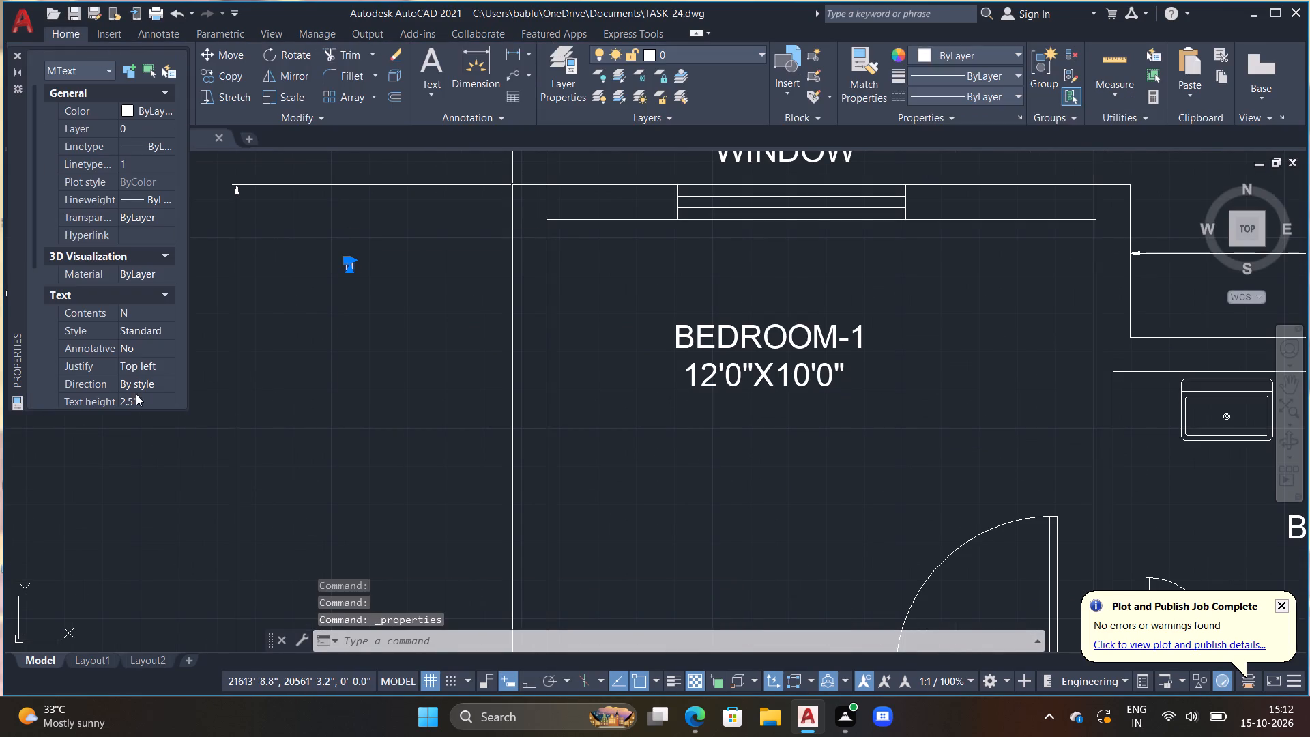
pyautogui.click(149, 403)
pyautogui.write('6"')
pyautogui.press('Return')
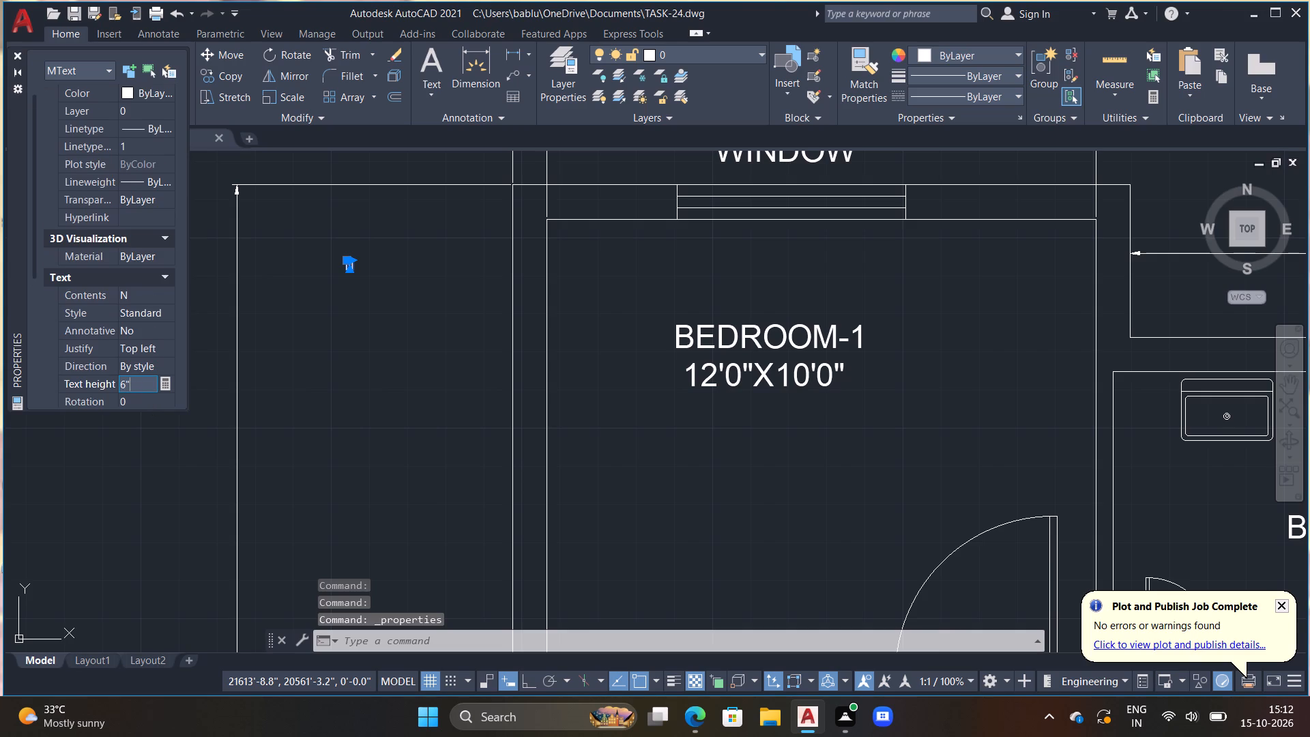
pyautogui.press('Escape')
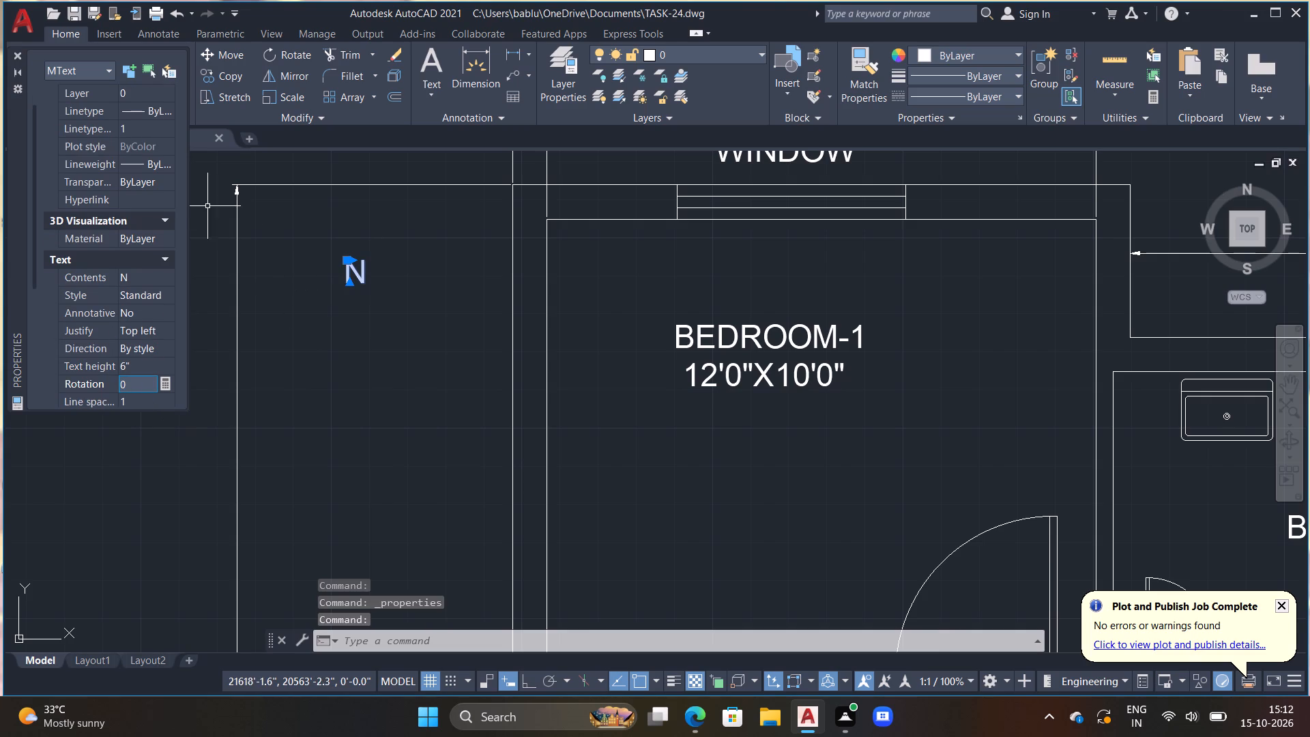
# Close the Properties palette and deselect the N label.
pyautogui.click(16, 53)
pyautogui.press('Escape')
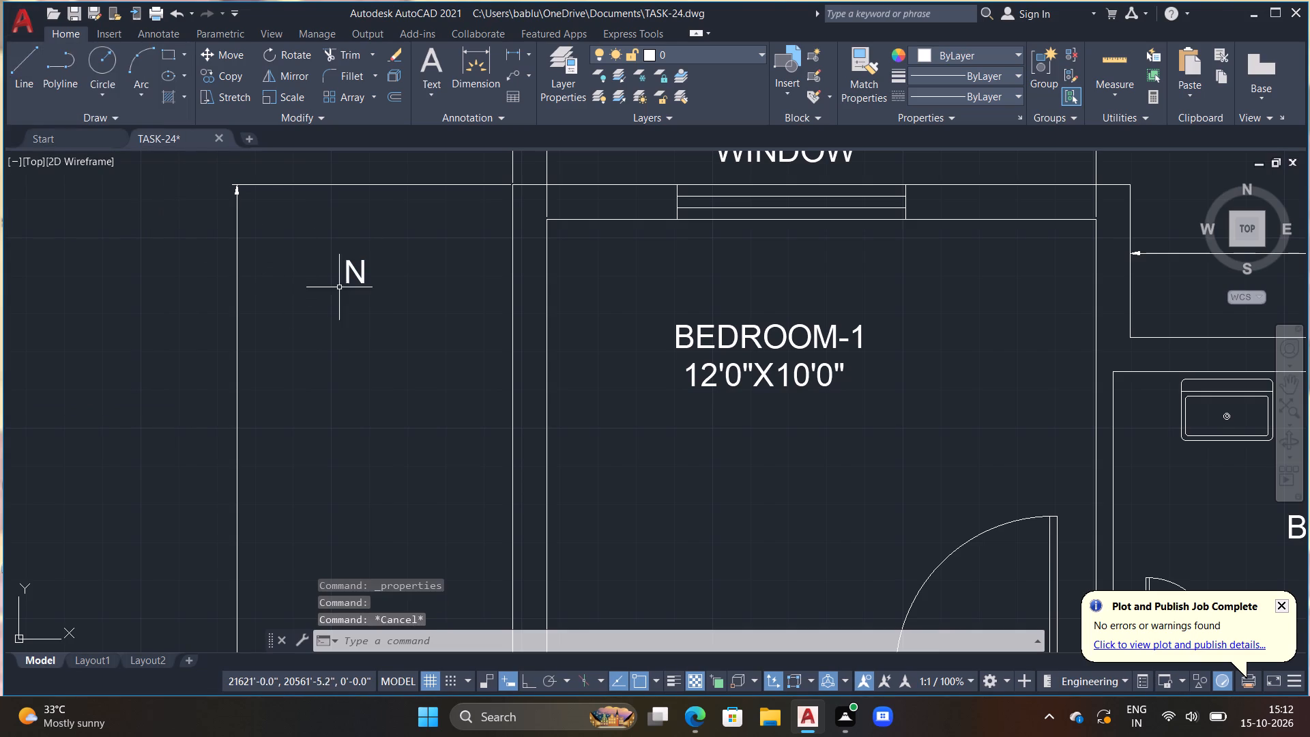
# Draw a vertical line about 6.7" long just east of the N label as the north arrow's shaft.
pyautogui.write('L')
pyautogui.press('space')
pyautogui.scroll(2, 375, 280)
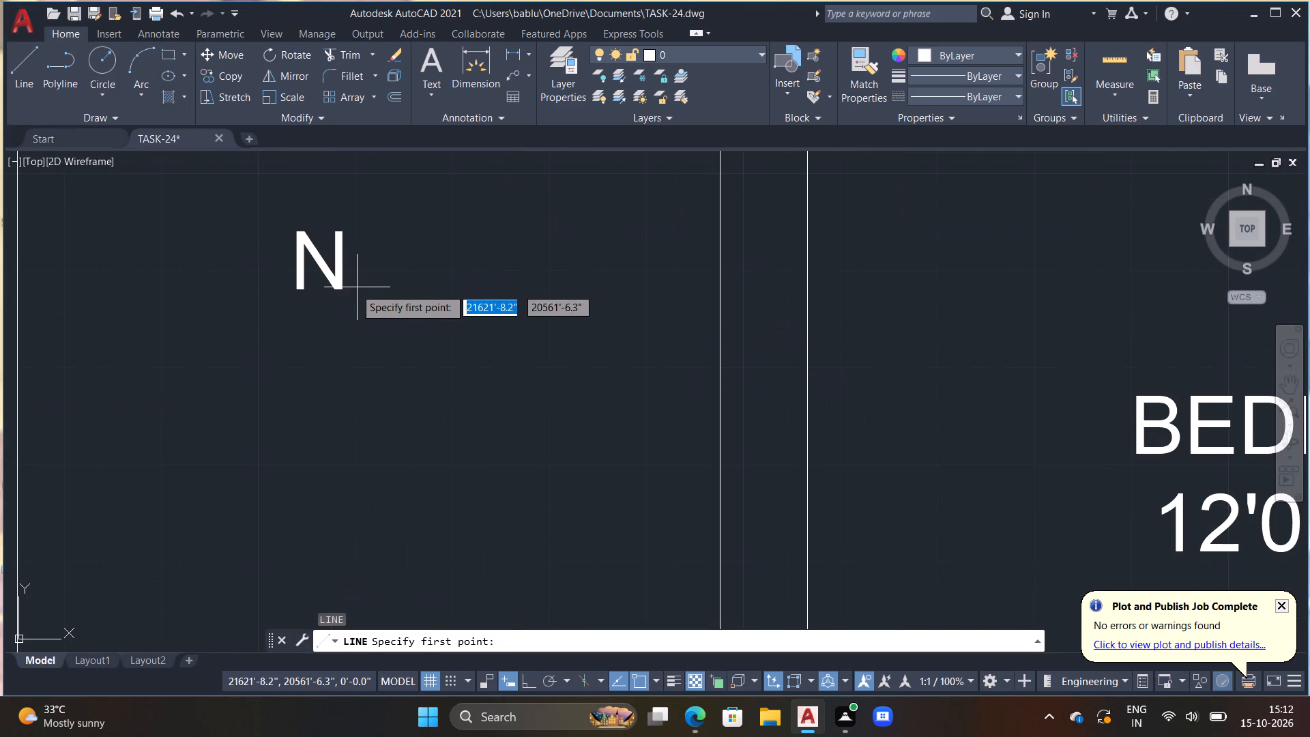
pyautogui.click(363, 289)
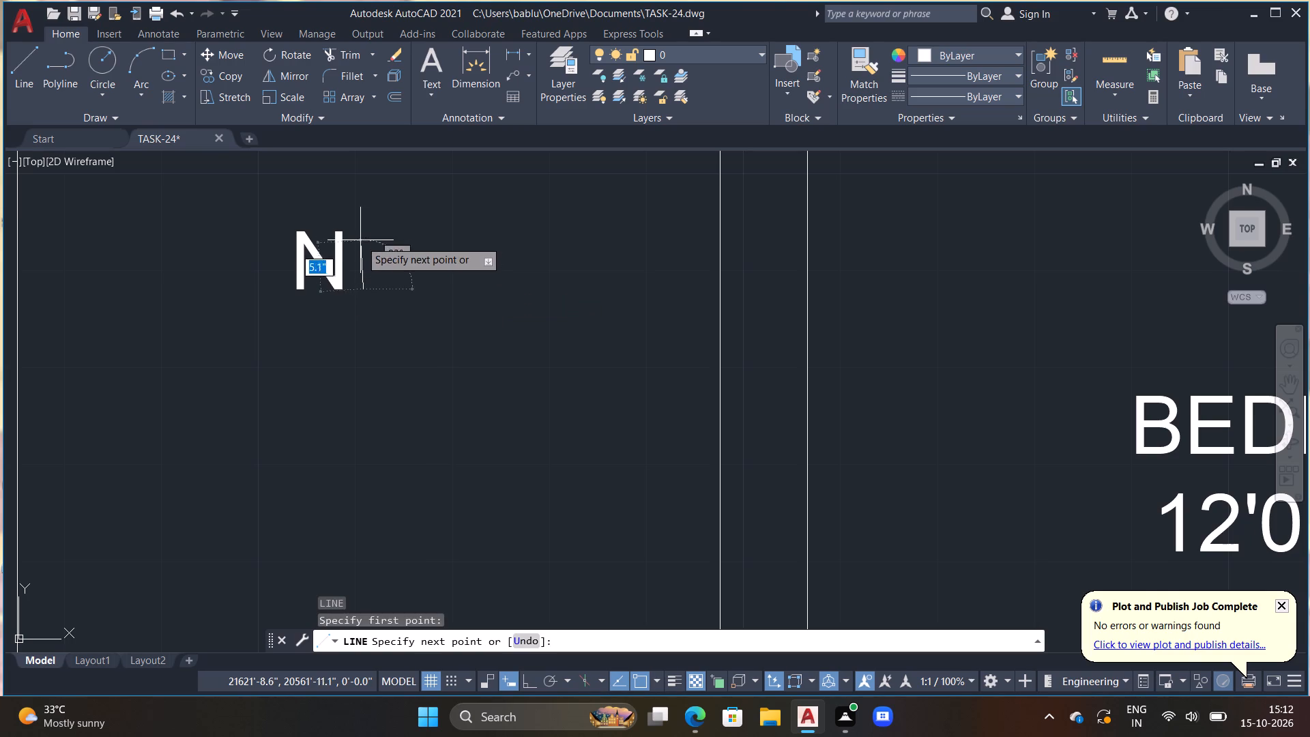
pyautogui.press('F8')
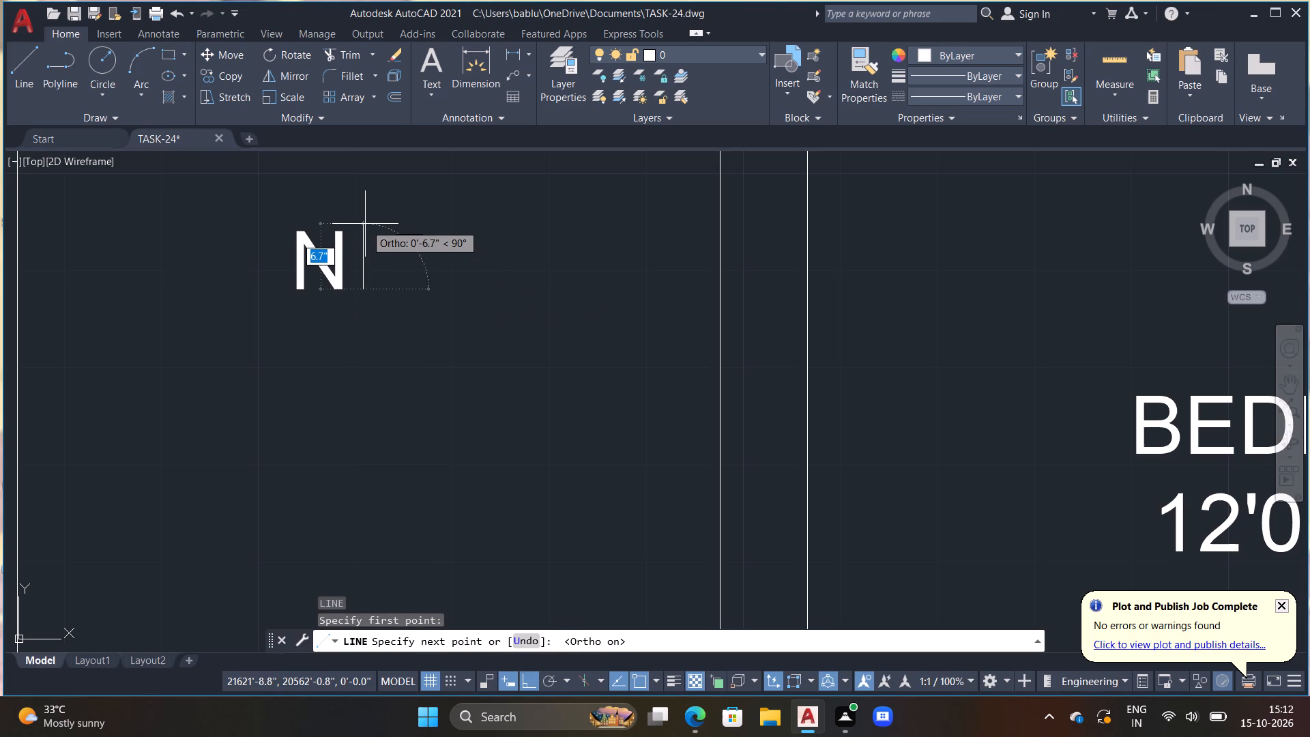
pyautogui.click(365, 224)
# Draw a closed triangular arrowhead with sloping sides about 1.5" long at the top of the north arrow's shaft.
pyautogui.press('F8')
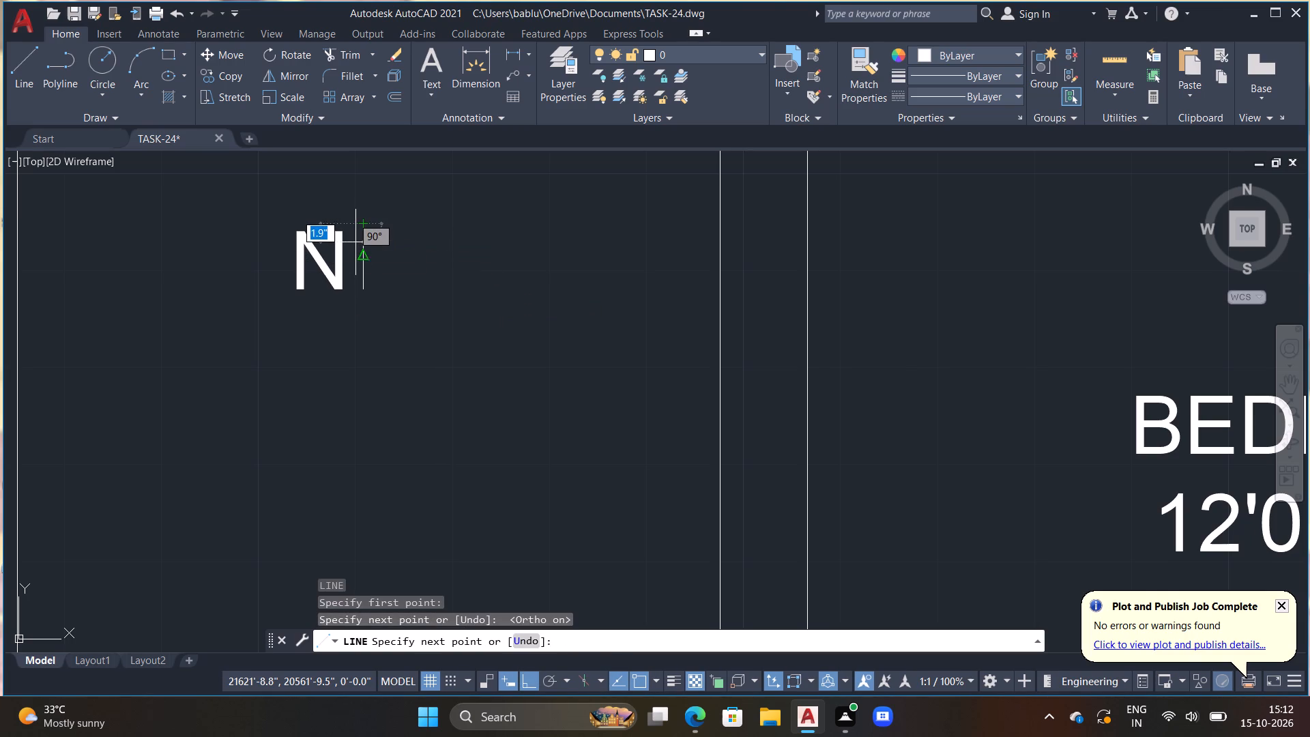
pyautogui.scroll(3, 351, 238)
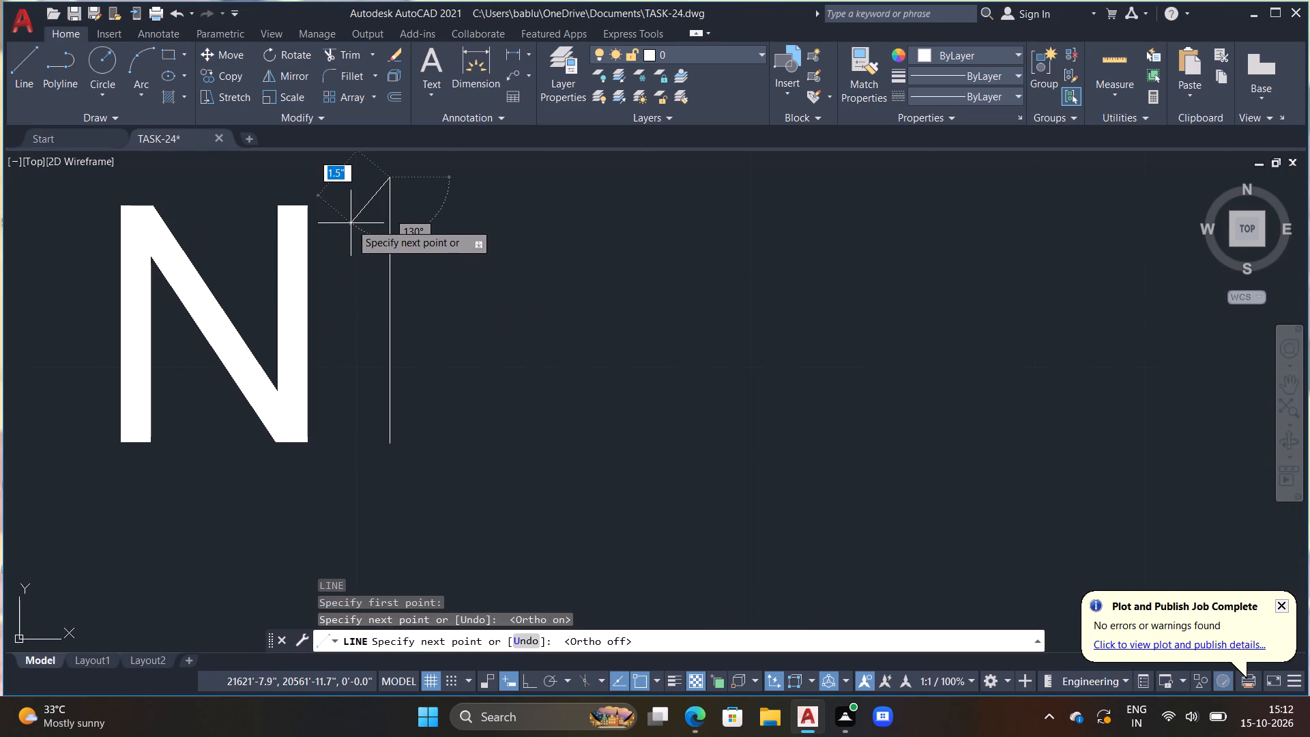
pyautogui.click(347, 221)
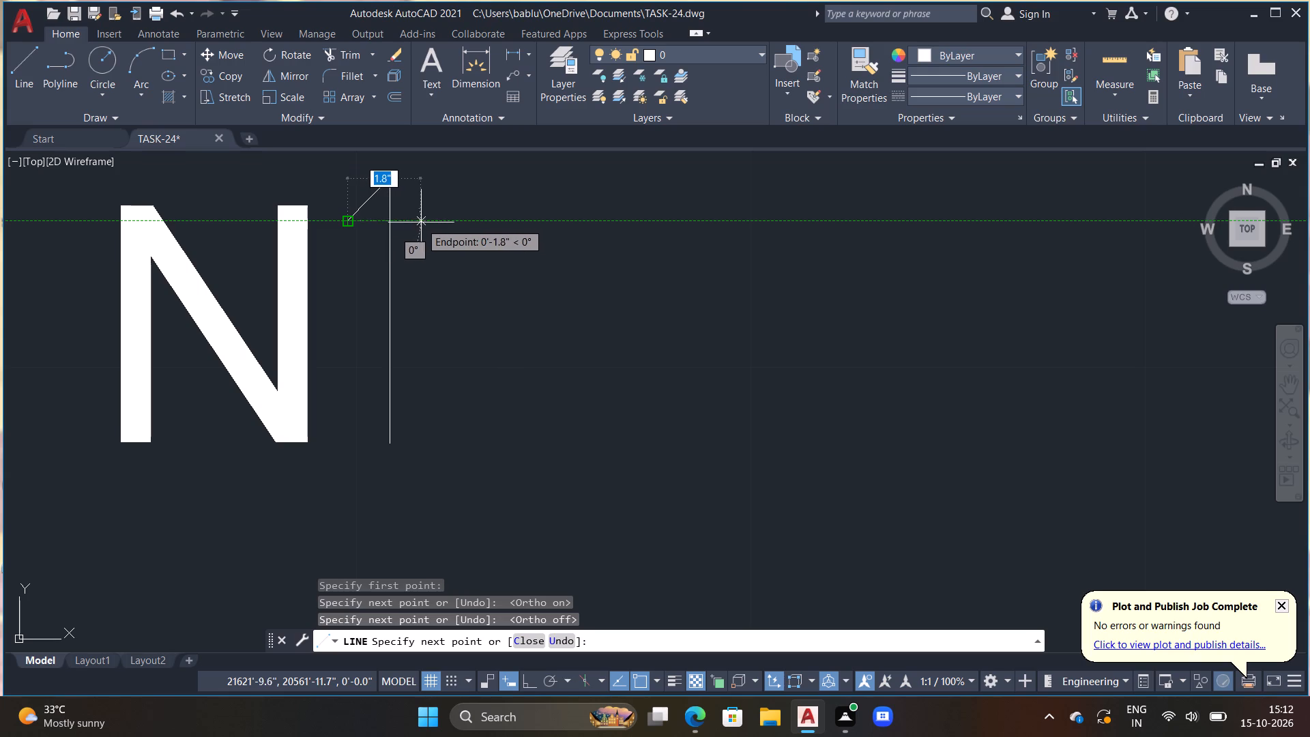
pyautogui.click(428, 221)
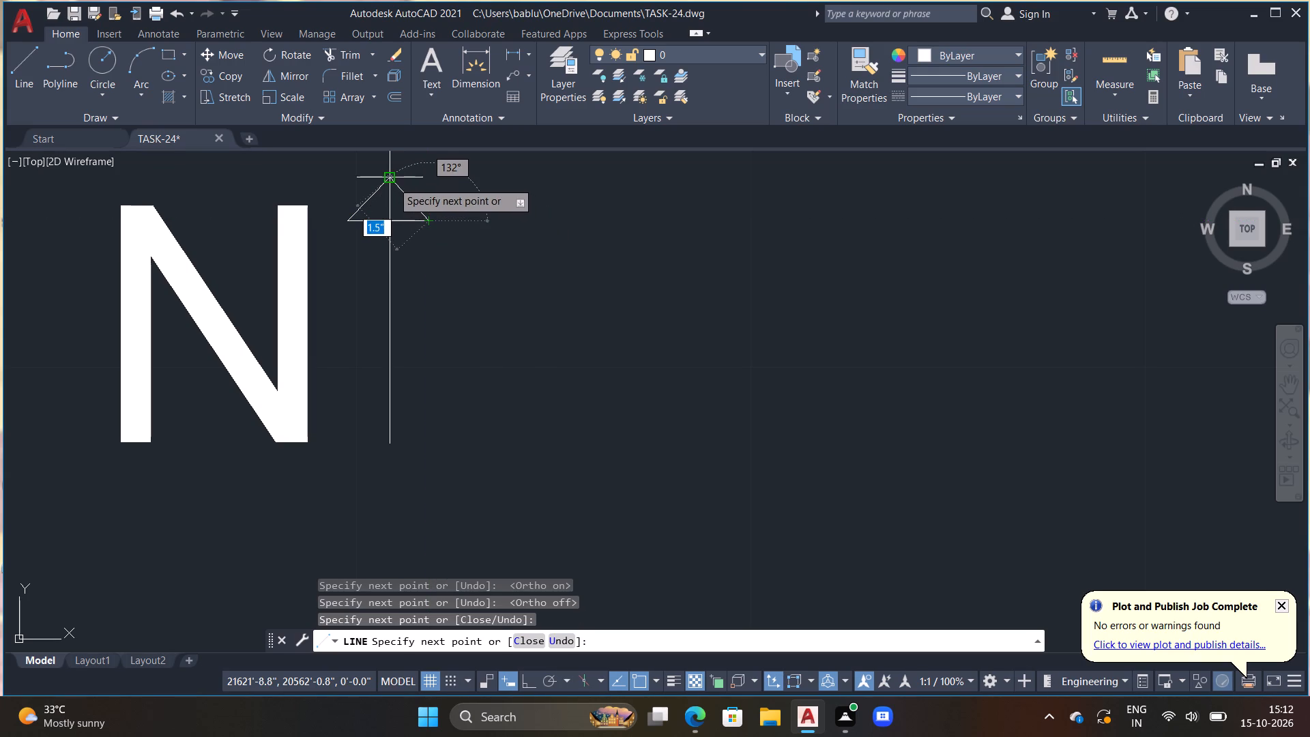
pyautogui.click(392, 182)
pyautogui.press('Escape')
# Copy the BATH 1(ATTACHED) label about 20' straight north, to above the overall 40' dimension.
pyautogui.scroll(-1, 401, 250)
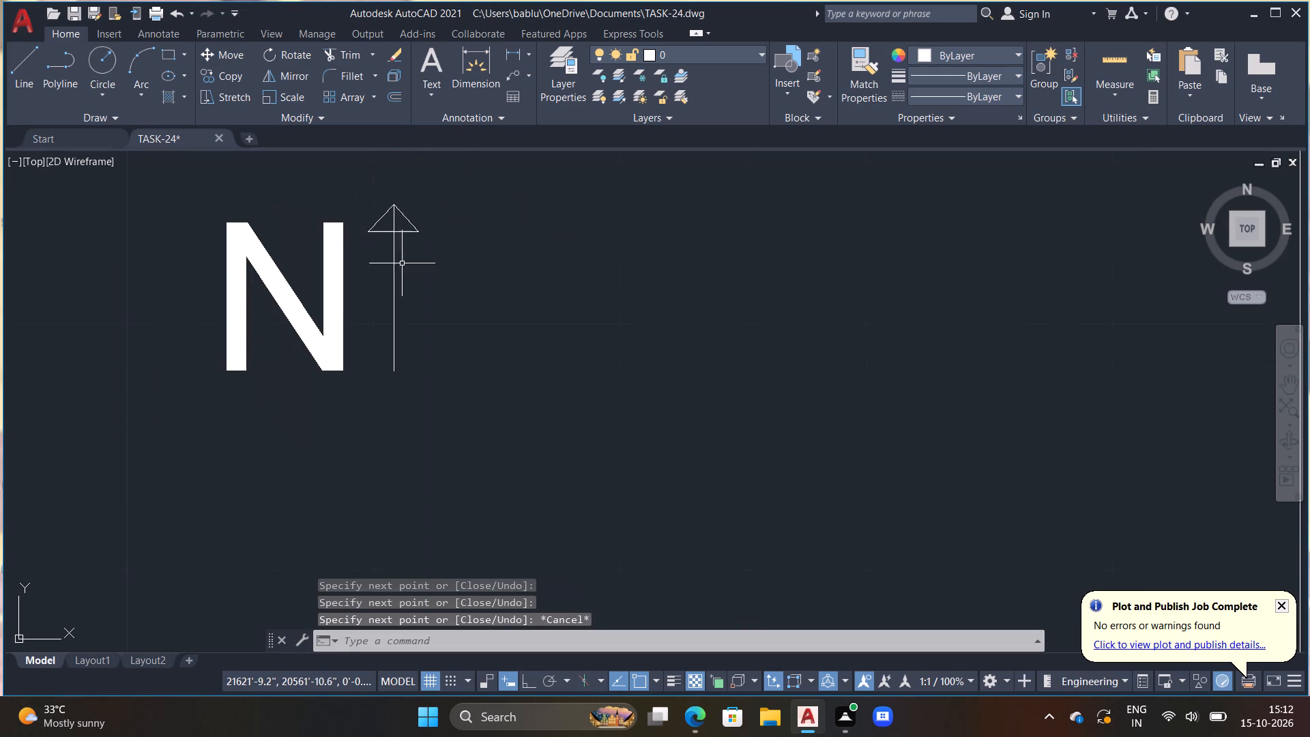
pyautogui.scroll(-2, 403, 279)
pyautogui.scroll(2, 388, 265)
pyautogui.moveTo(387, 265); pyautogui.dragTo(426, 285, button='middle')
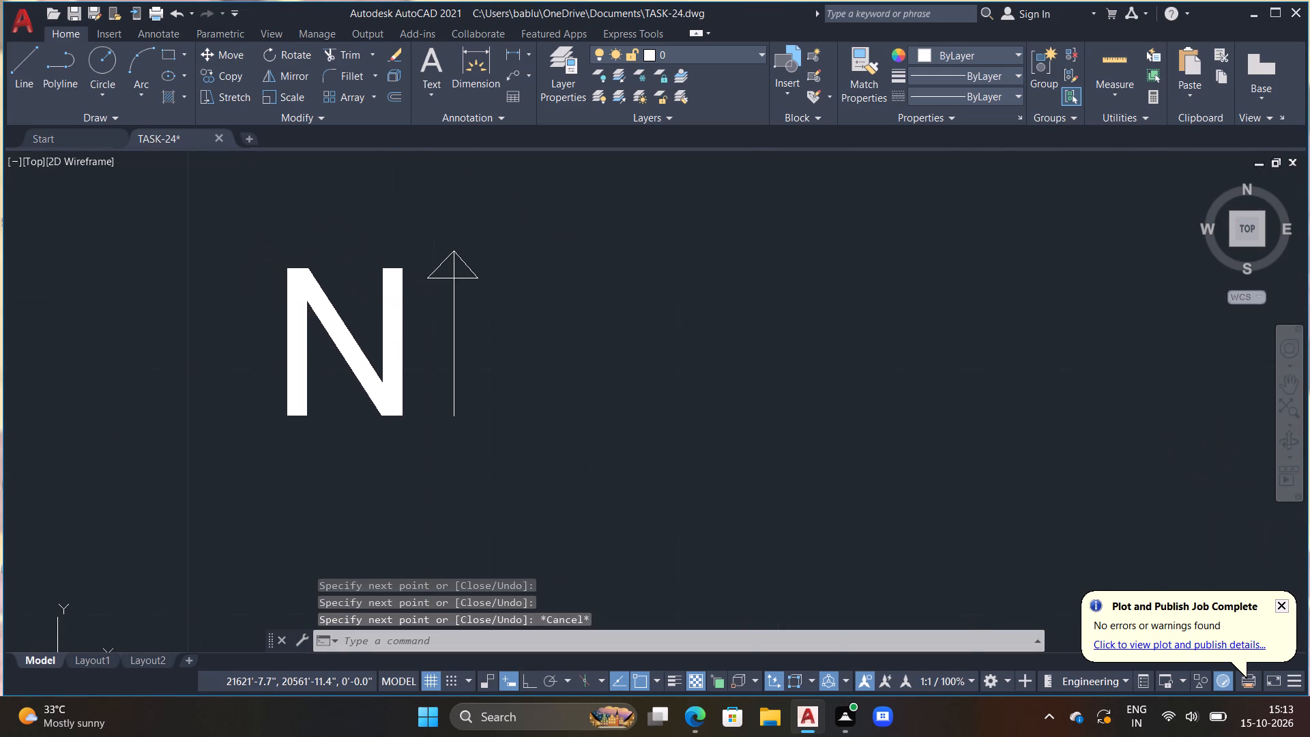
pyautogui.scroll(2, 425, 283)
pyautogui.scroll(-3, 474, 292)
pyautogui.moveTo(480, 316); pyautogui.dragTo(482, 304, button='middle')
pyautogui.scroll(-5, 482, 304)
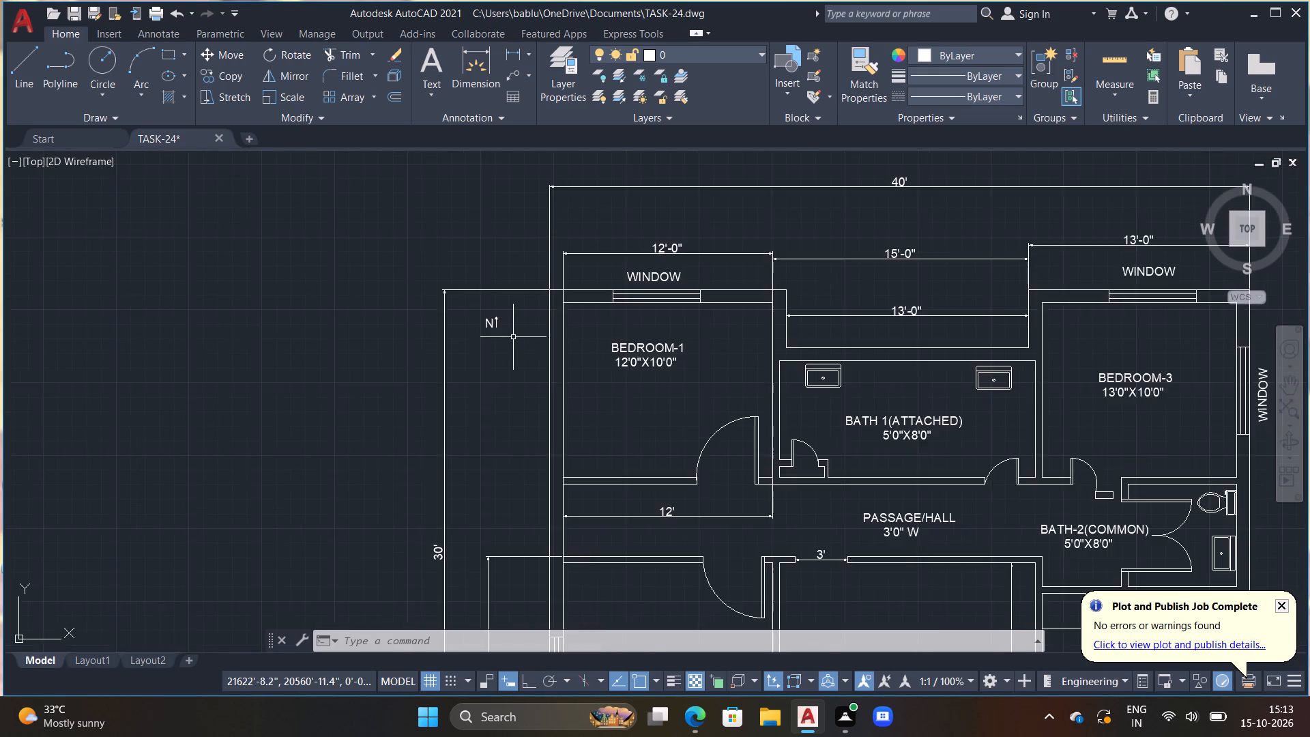
pyautogui.scroll(-2, 540, 357)
pyautogui.moveTo(621, 387); pyautogui.dragTo(599, 358, button='middle')
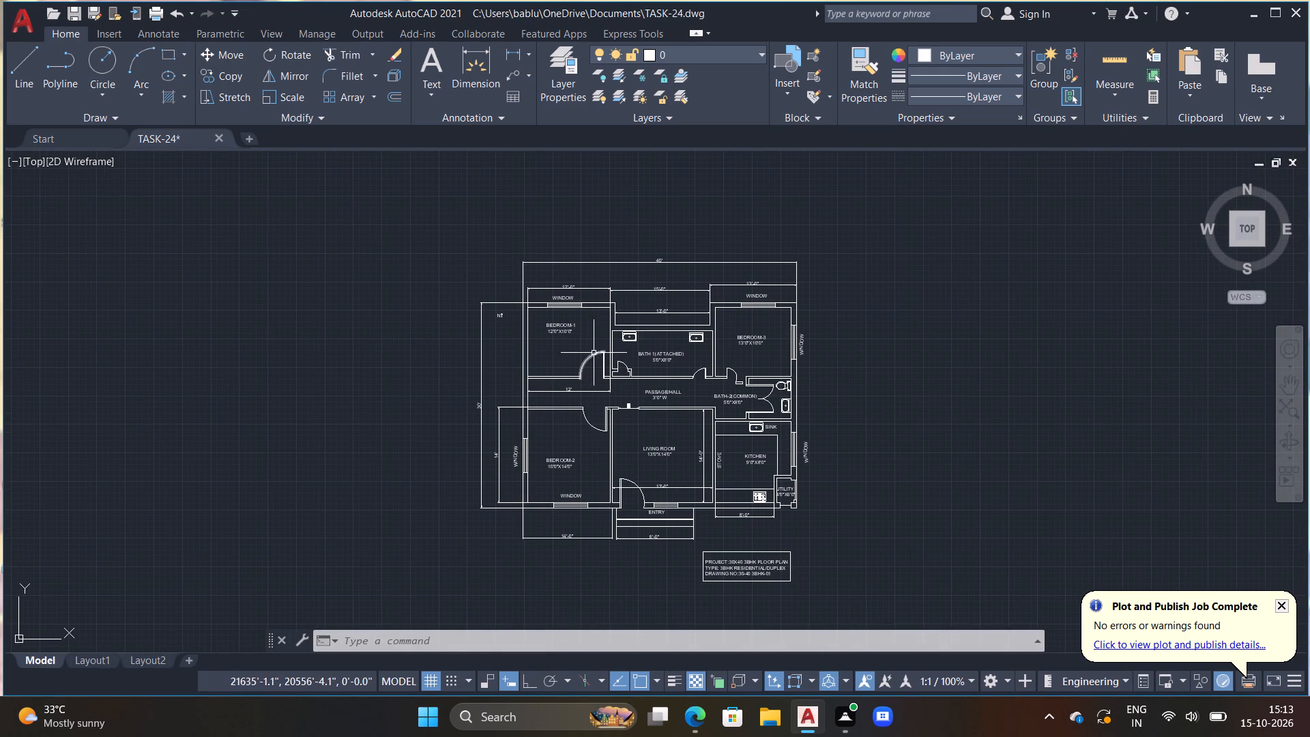
pyautogui.click(663, 361)
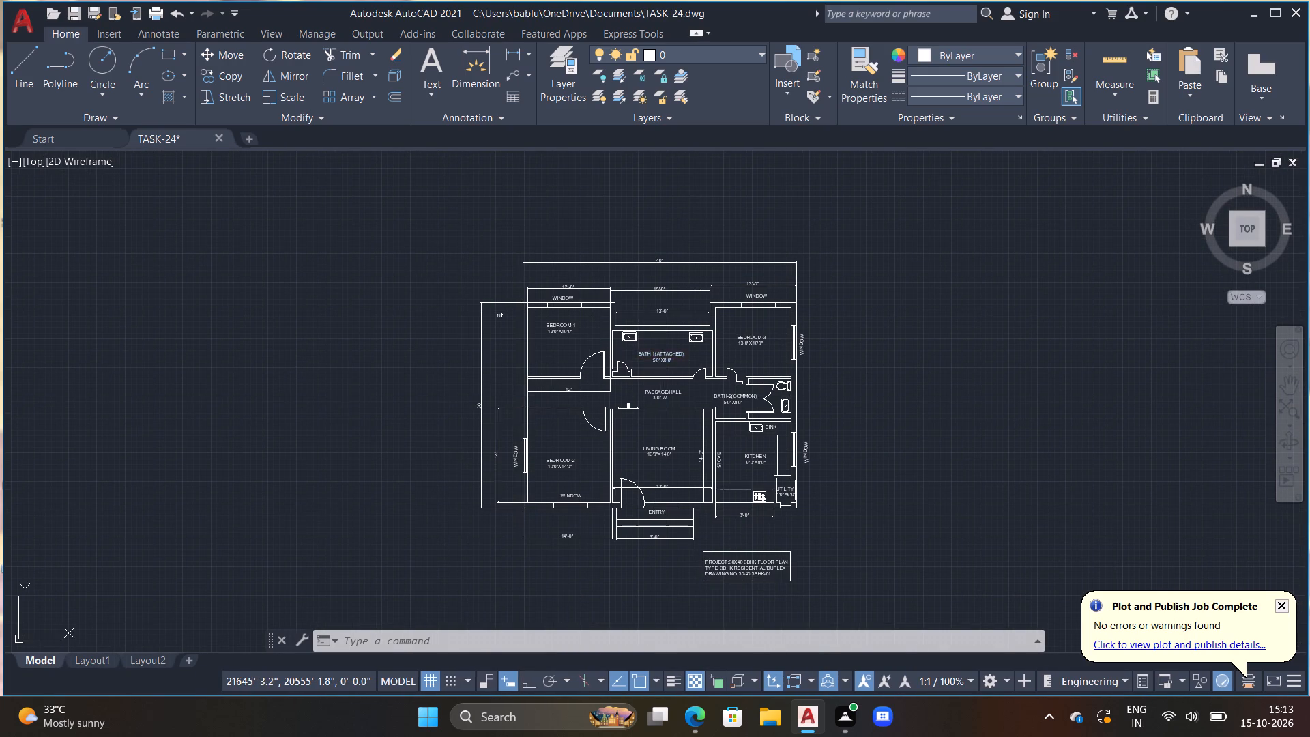
pyautogui.press('c')
pyautogui.write('O M')
pyautogui.press('space')
pyautogui.moveTo(658, 370); pyautogui.dragTo(643, 322)
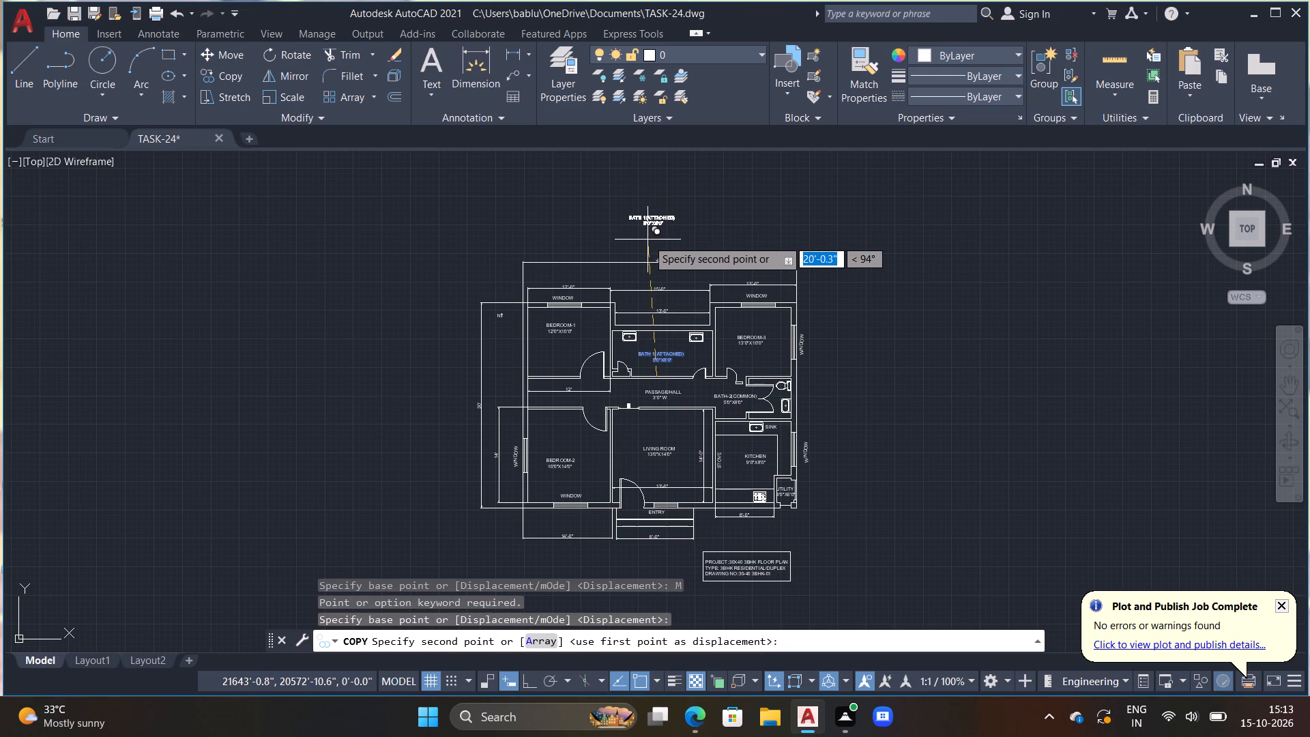
pyautogui.press('F8')
pyautogui.click(648, 241)
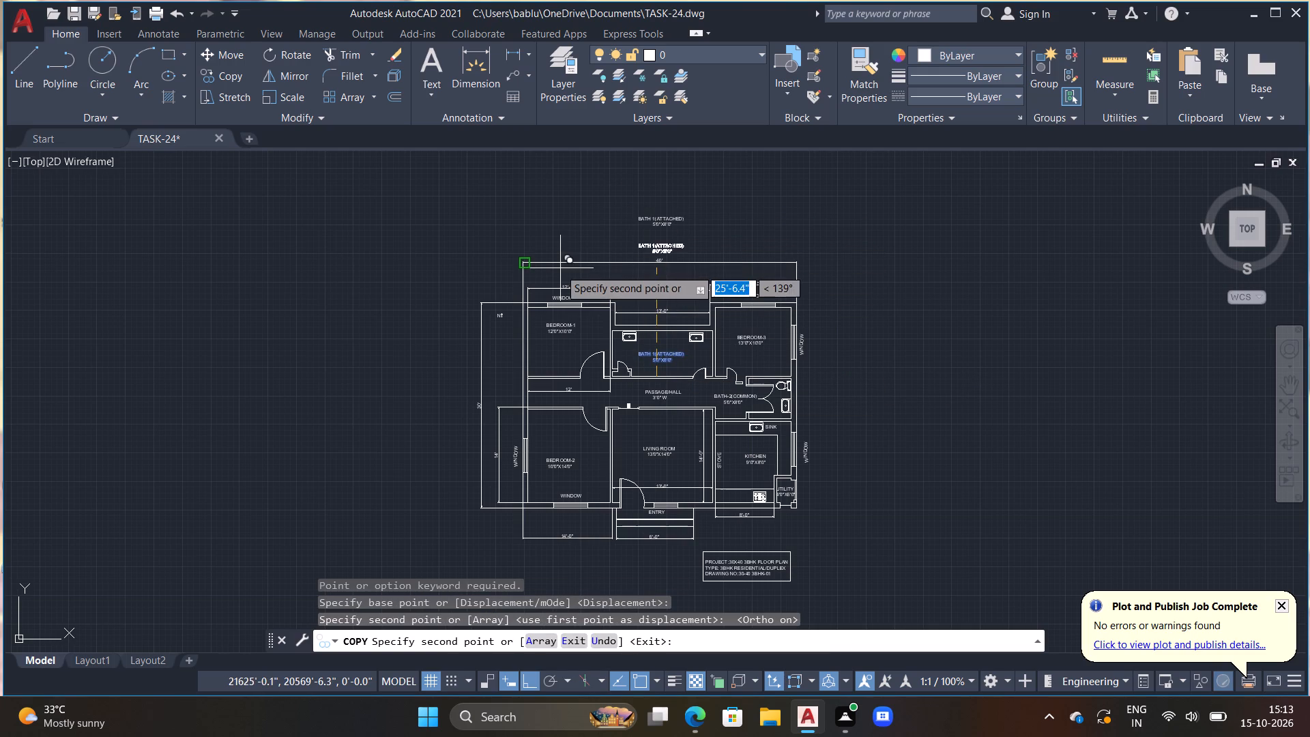
pyautogui.press('Escape')
# Widen the copied label's text frame and replace its contents with 30X40 3BHK FLOOR PLAN.
pyautogui.scroll(1, 646, 218)
pyautogui.doubleClick(670, 218)
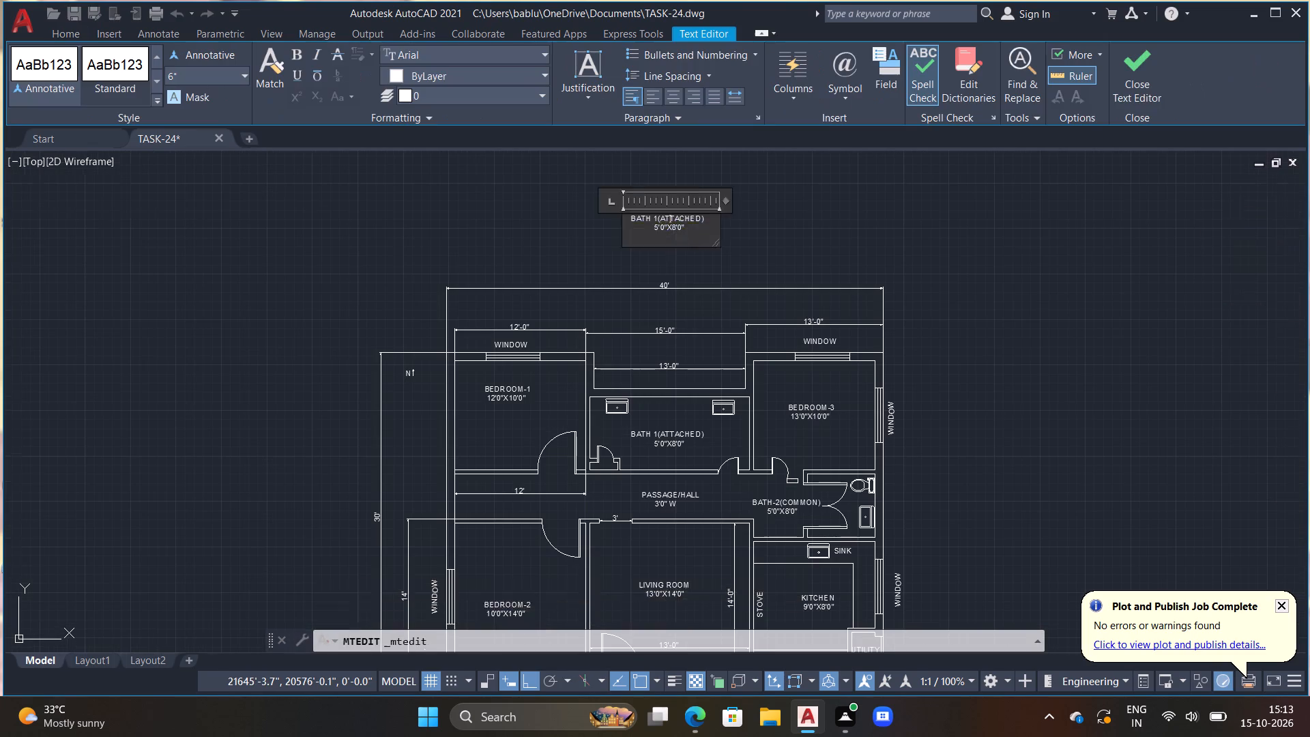
pyautogui.scroll(3, 670, 218)
pyautogui.moveTo(855, 333); pyautogui.dragTo(1124, 341)
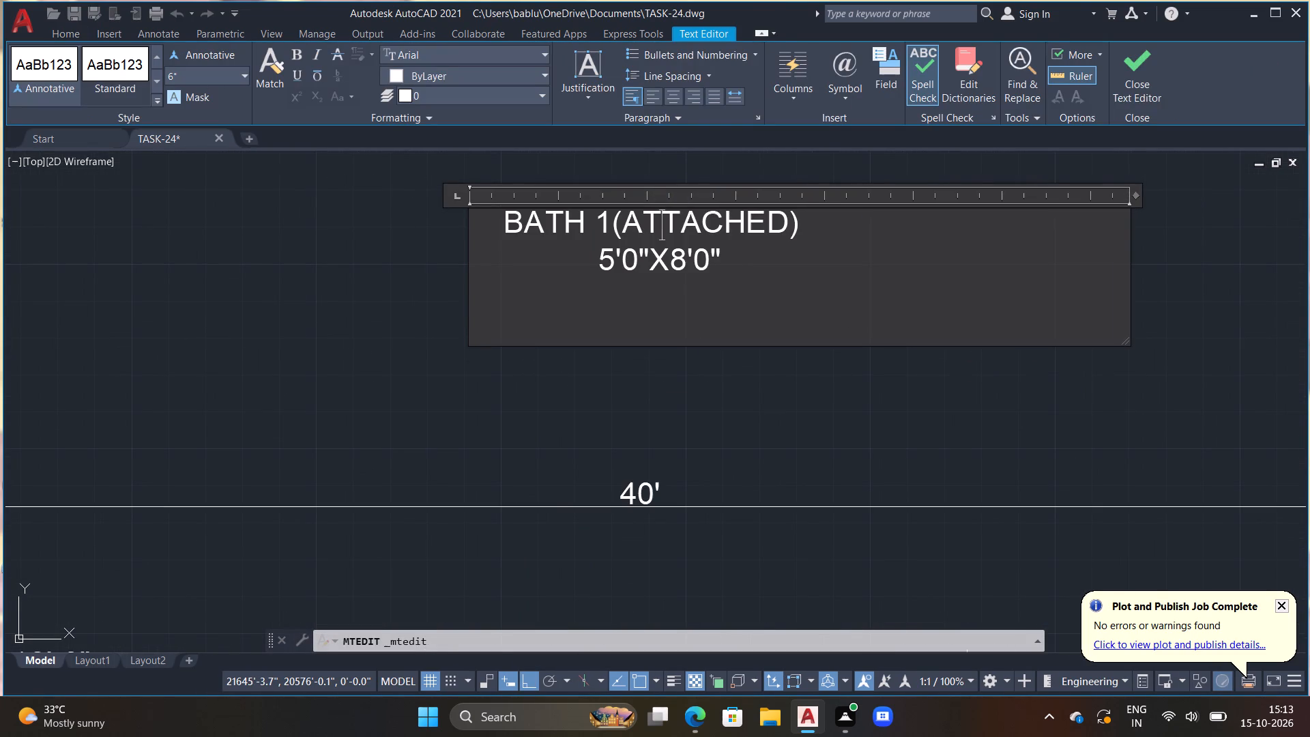
pyautogui.moveTo(717, 271); pyautogui.dragTo(450, 203)
pyautogui.press('BackSpace')
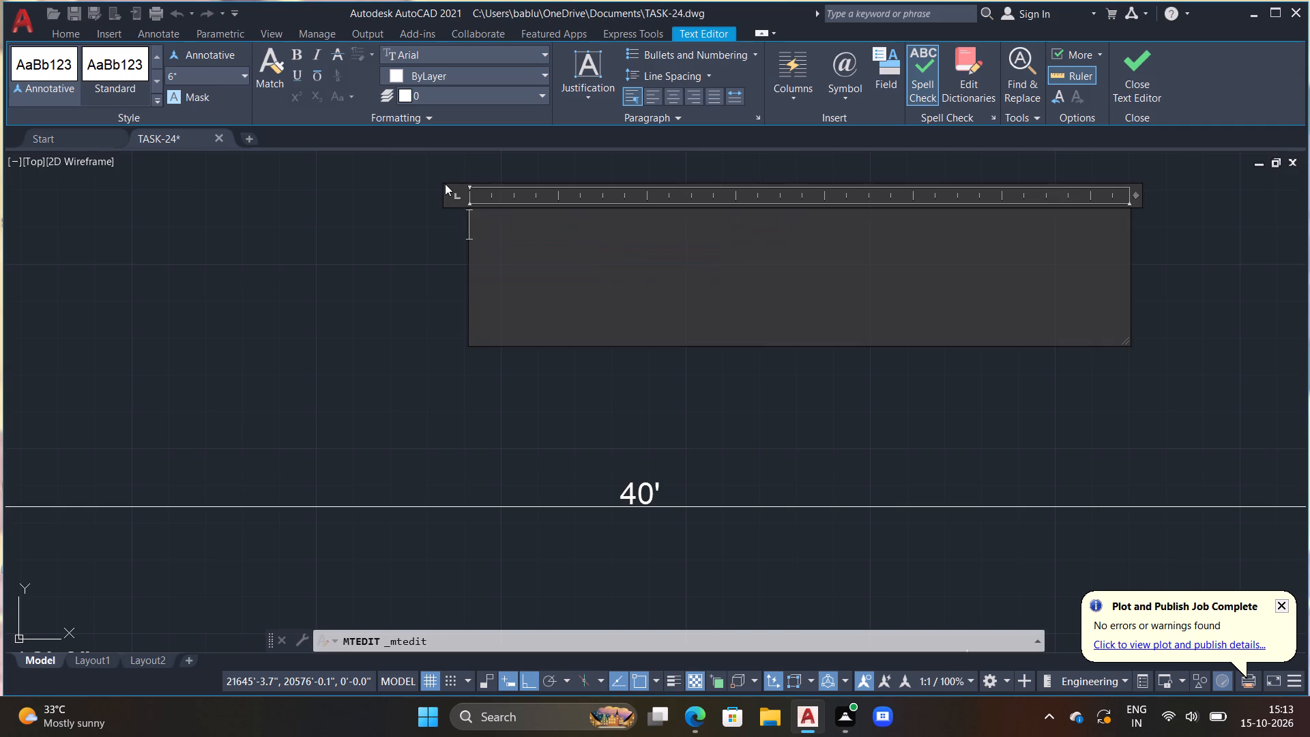
pyautogui.write('30X40')
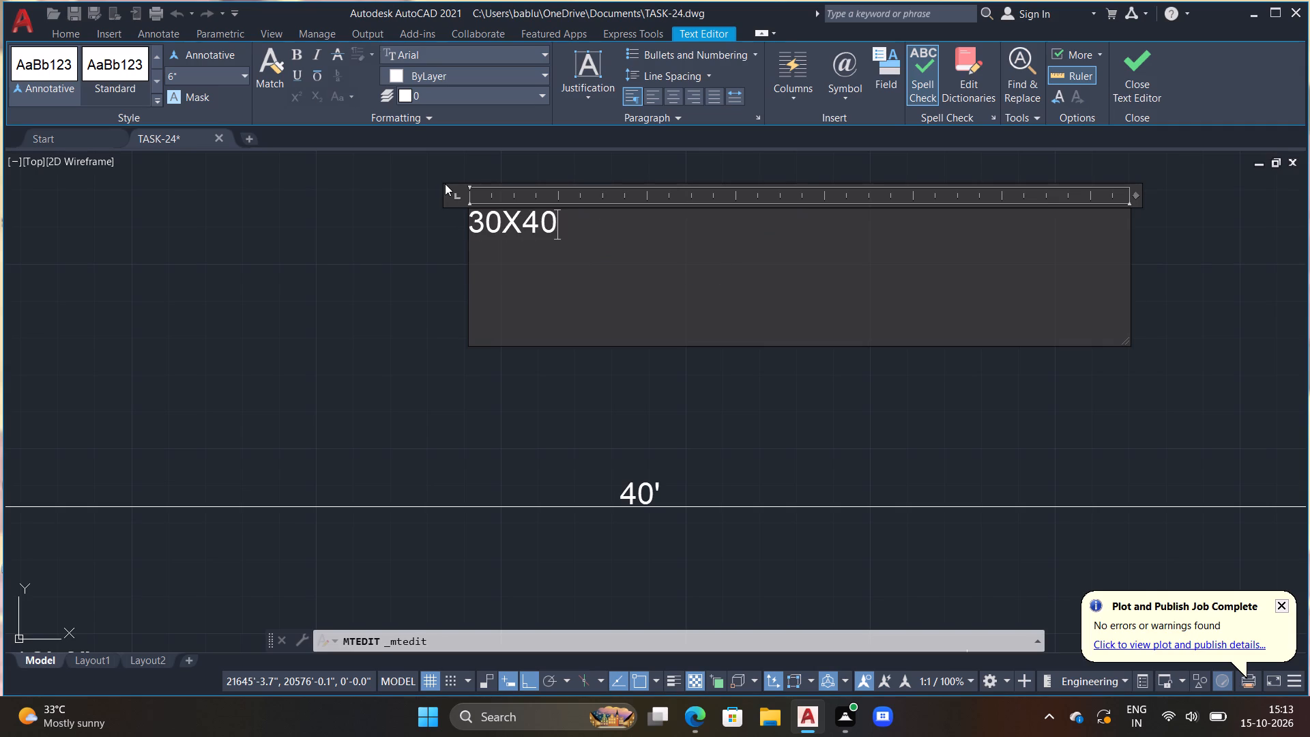
pyautogui.press('space')
pyautogui.write('3B')
pyautogui.press('h')
pyautogui.write('K FLOOR PLAN')
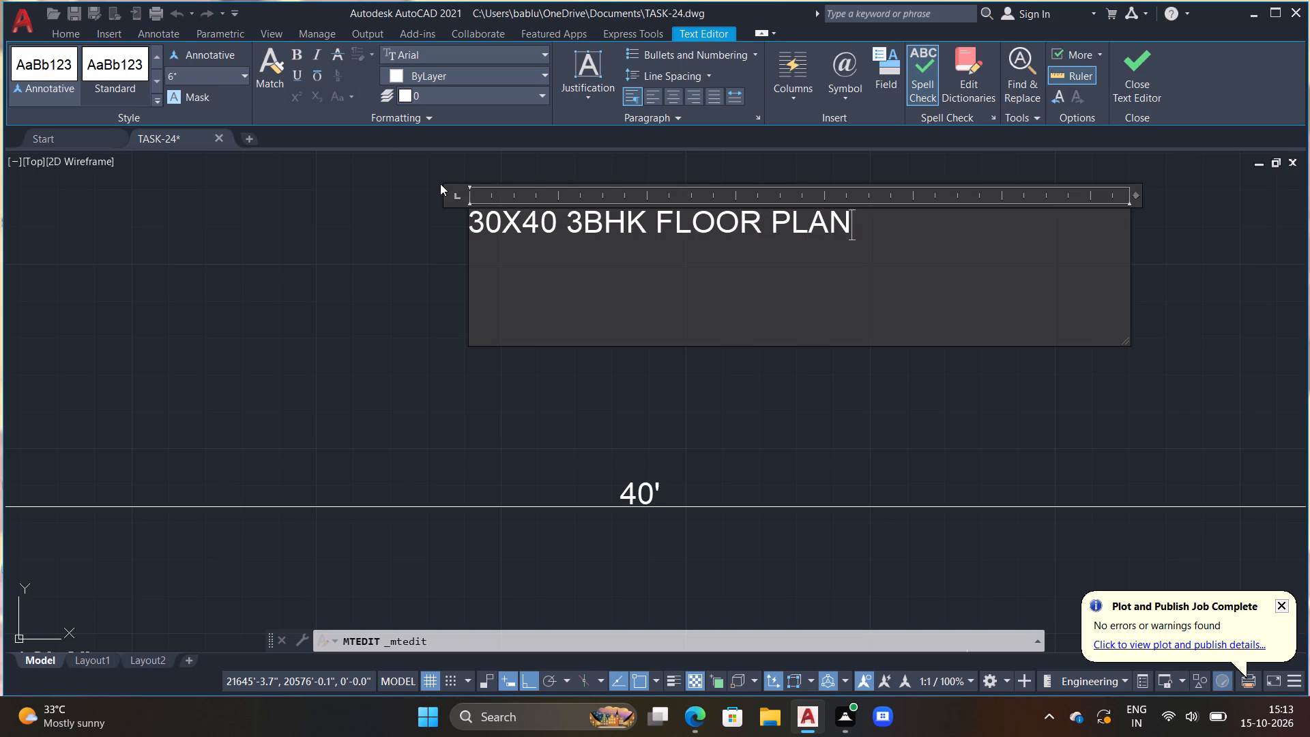
# Add a second line to the title reading WITH DIMENSIONS-30'0"X40'.
pyautogui.press('Return')
pyautogui.press('space')
pyautogui.write('WITH')
pyautogui.press('space')
pyautogui.write('DIM')
pyautogui.write('ENSIONS')
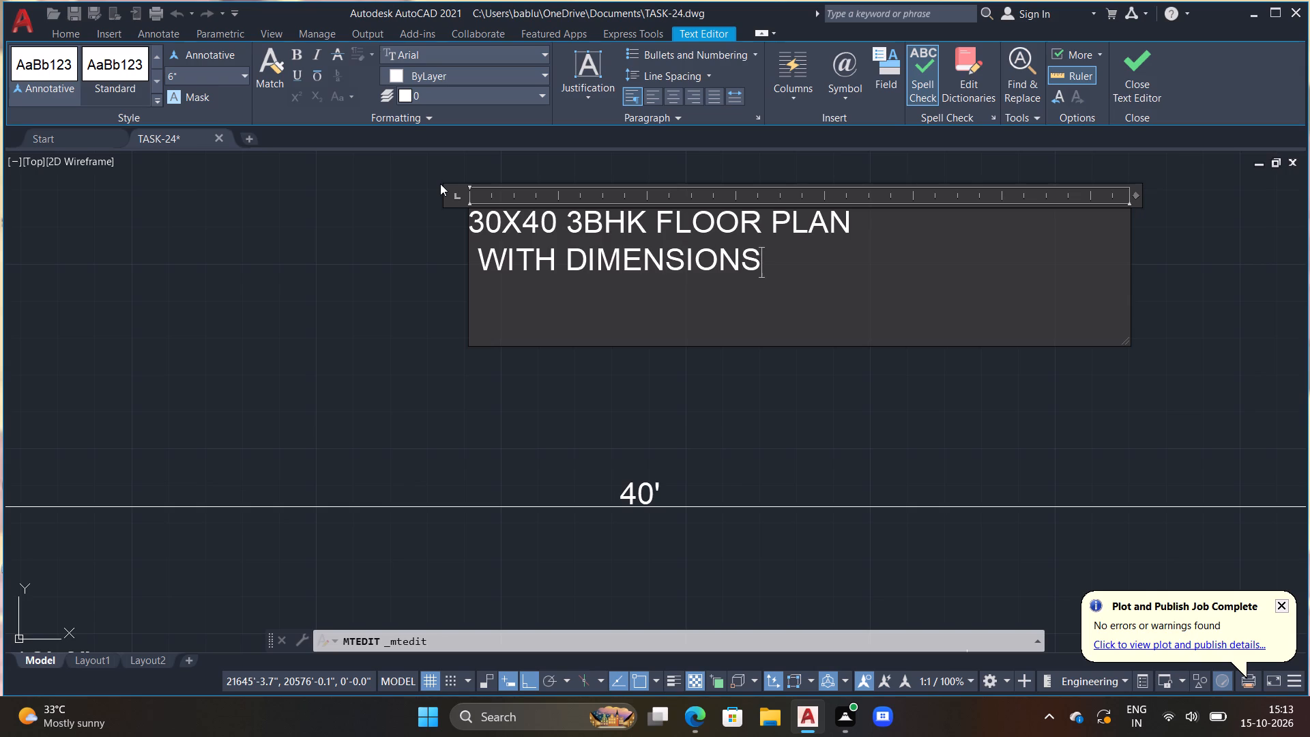
pyautogui.press('-')
pyautogui.press('BackSpace')
pyautogui.press('-')
pyautogui.press('3')
pyautogui.write("0'")
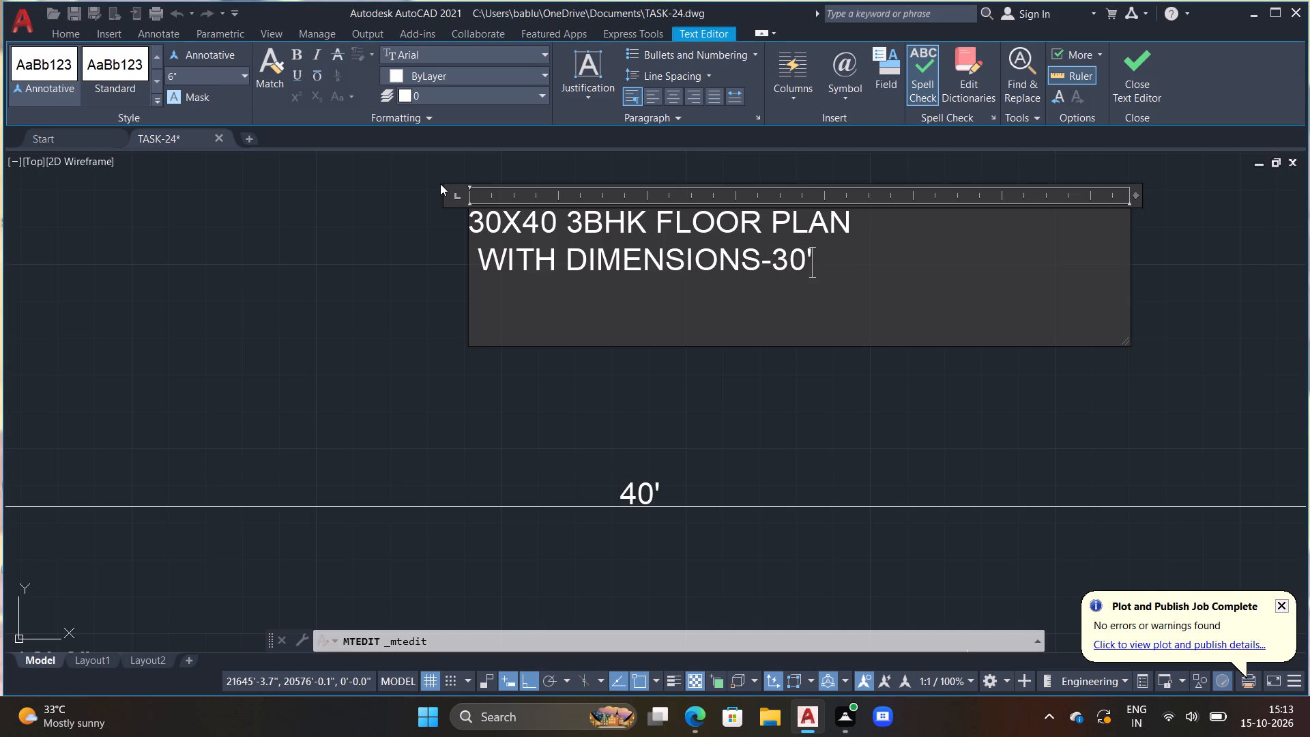
pyautogui.write('0"X')
pyautogui.press('1')
pyautogui.press('BackSpace')
pyautogui.write("40'")
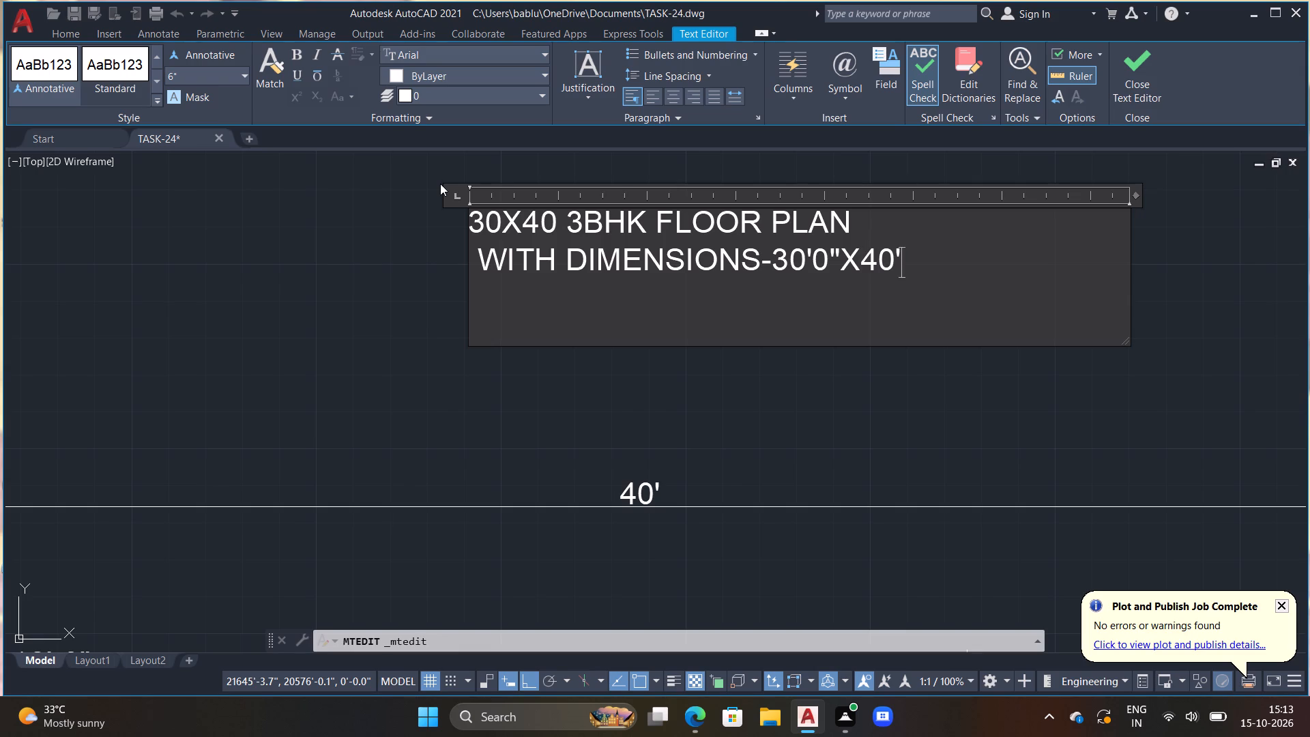
# Complete the title's second line as WITH DIMENSIONS-30'-0"X40'-0" OVERALL.
pyautogui.press('Left')
pyautogui.press('Left')
pyautogui.press('Left')
pyautogui.press('Left')
pyautogui.press('Left')
pyautogui.press('Left')
pyautogui.press('-')
pyautogui.press('Right')
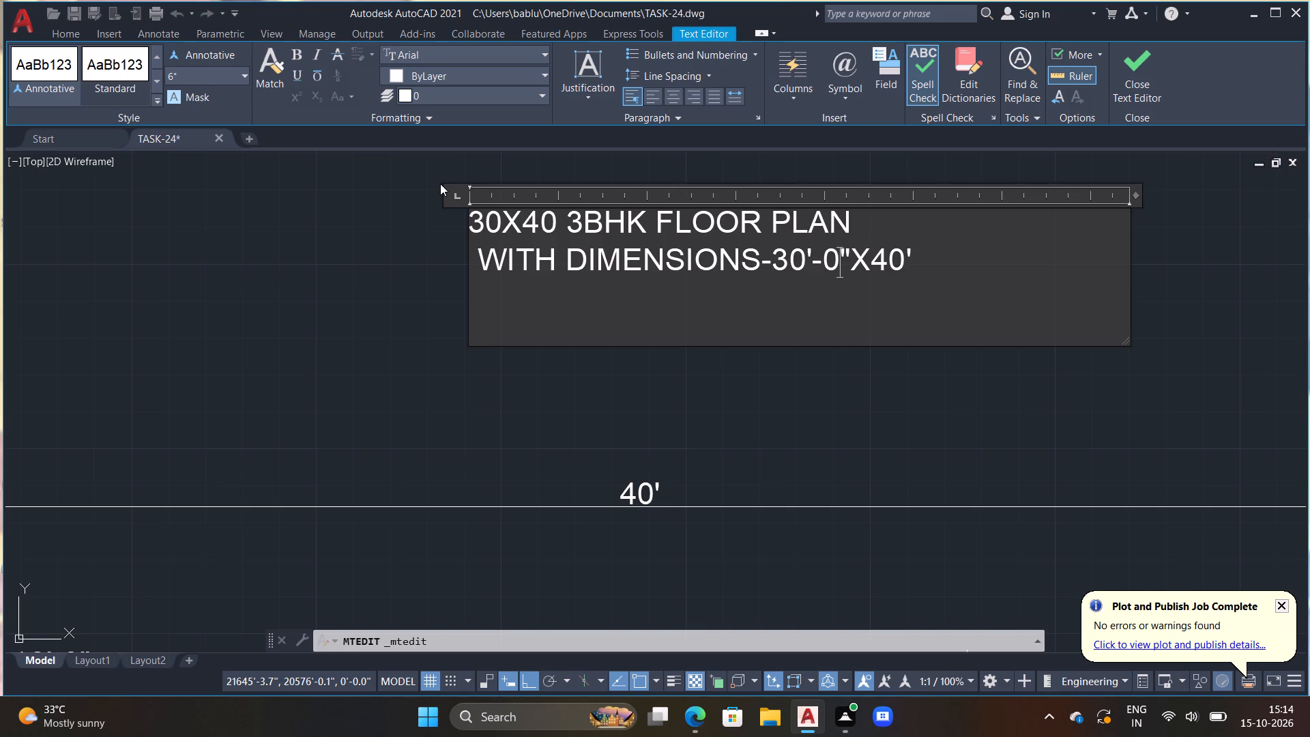
pyautogui.press('Right')
pyautogui.press('Right')
pyautogui.press('Right')
pyautogui.press('Right')
pyautogui.press('Right')
pyautogui.write('-0')
pyautogui.hotkey('shift', '"')
pyautogui.press('space')
pyautogui.write('OVERALL')
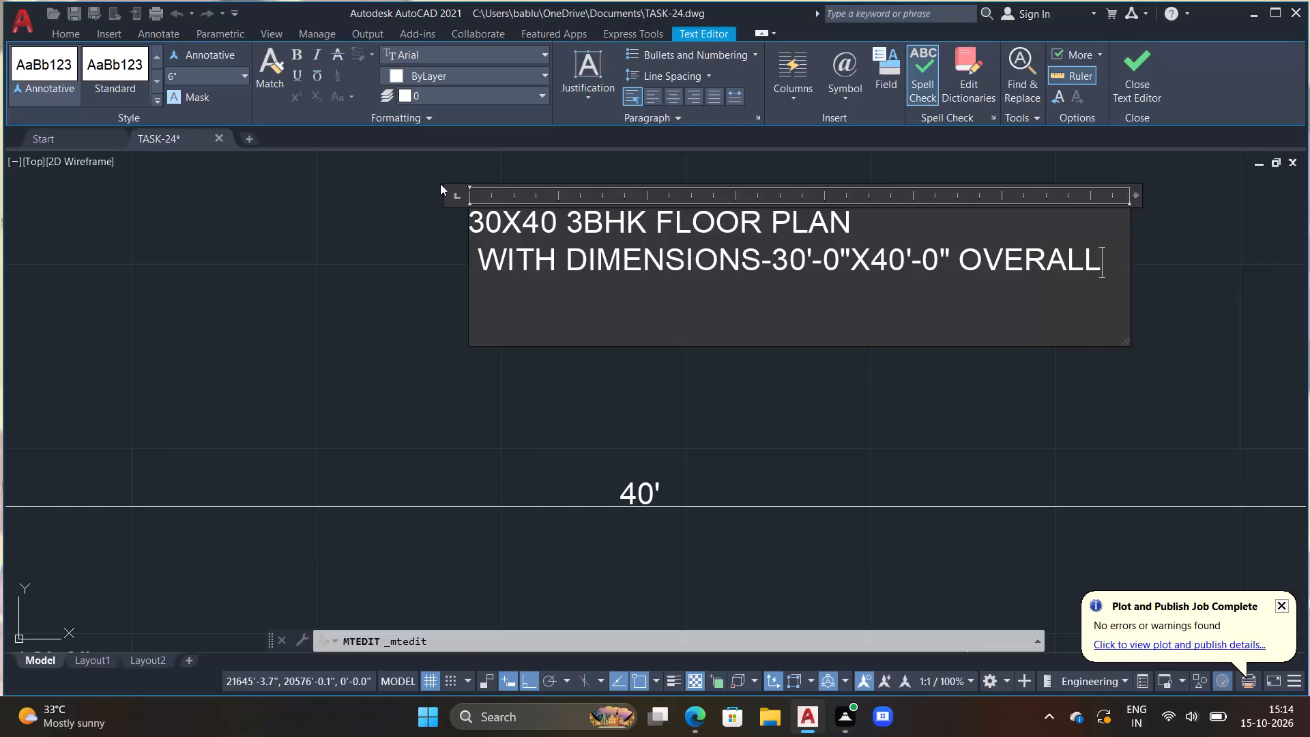
# Indent the title's first line with leading spaces toward the centre of the second line, and finish the text edit.
pyautogui.click(471, 231)
pyautogui.press('space')
pyautogui.press('space')
pyautogui.press('space')
pyautogui.press('space')
pyautogui.press('space')
pyautogui.press('space')
pyautogui.press('space')
pyautogui.press('space')
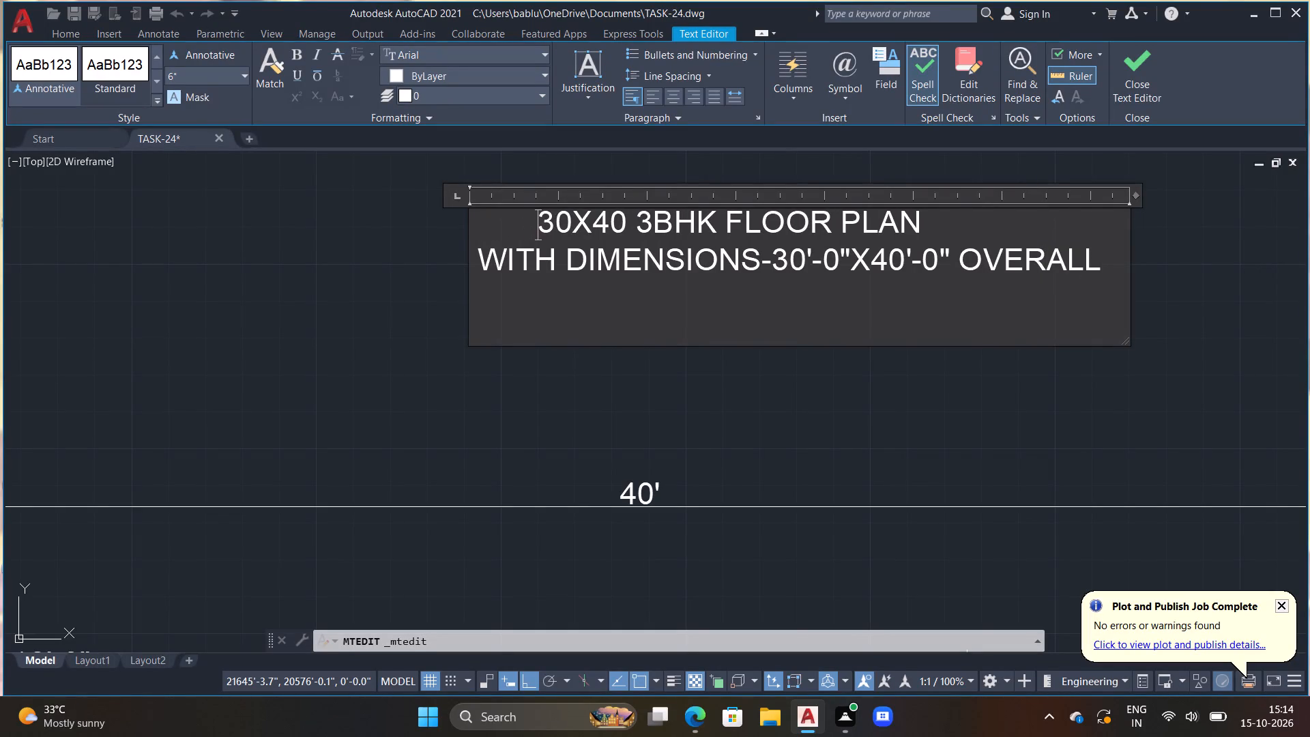
pyautogui.press('space')
pyautogui.press('space')
pyautogui.press('space')
pyautogui.press('space')
pyautogui.click(321, 313)
pyautogui.scroll(-2, 505, 320)
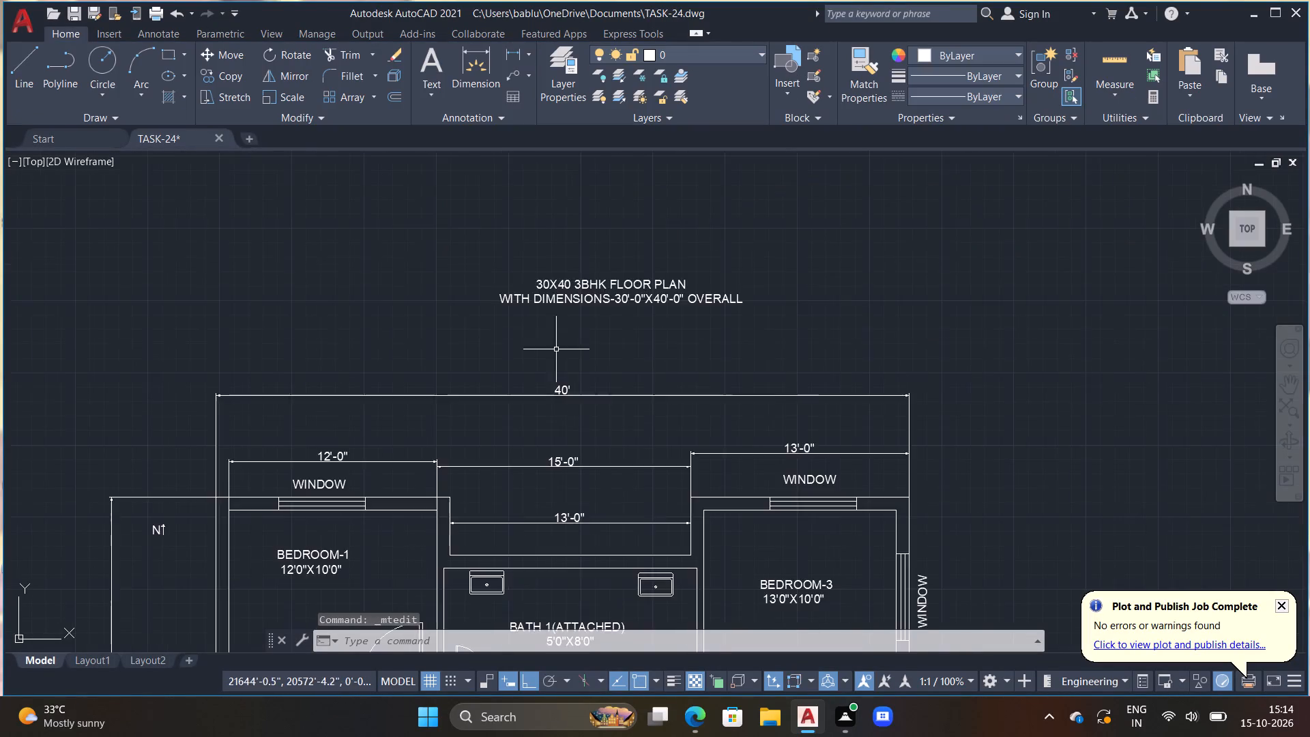
# Shift the two-line floor plan title horizontally back toward the centre of the 40' overall dimension using its text grip.
pyautogui.scroll(-2, 556, 349)
pyautogui.moveTo(718, 386); pyautogui.dragTo(776, 304, button='middle')
pyautogui.scroll(2, 759, 270)
pyautogui.click(720, 292)
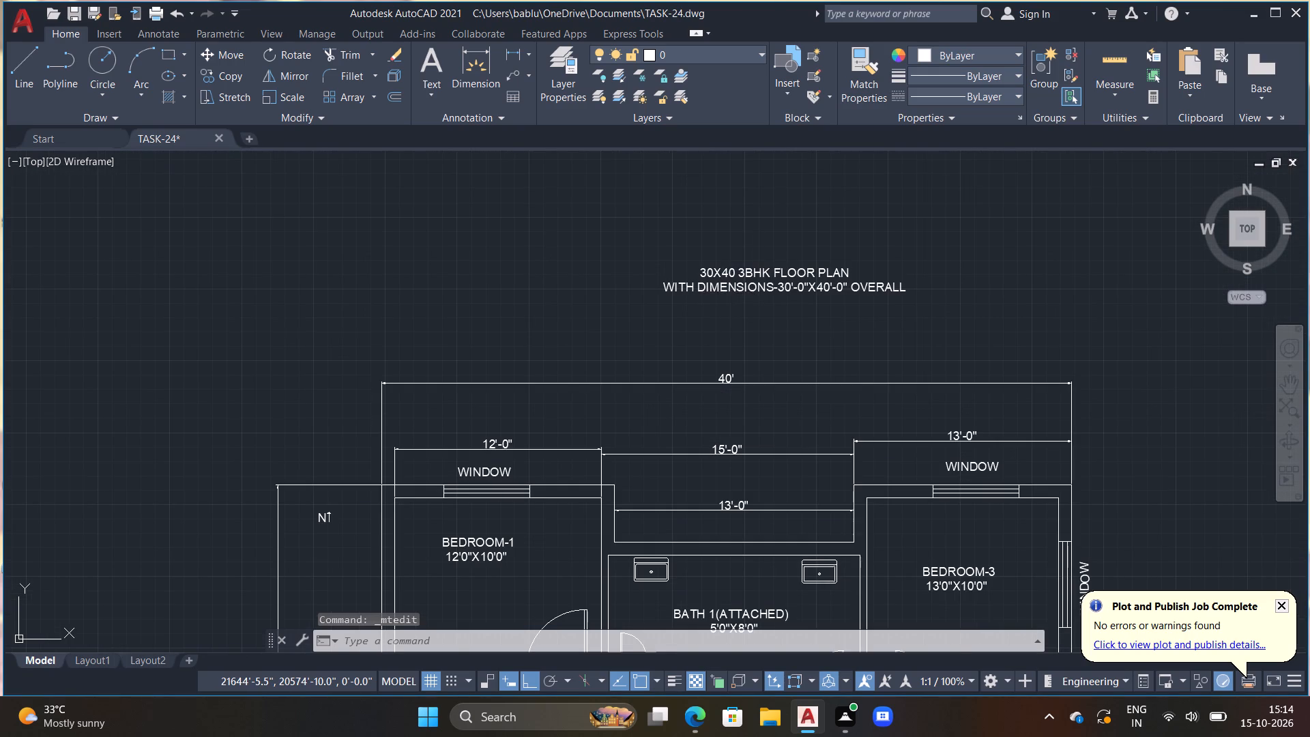
pyautogui.rightClick(720, 292)
pyautogui.click(566, 291)
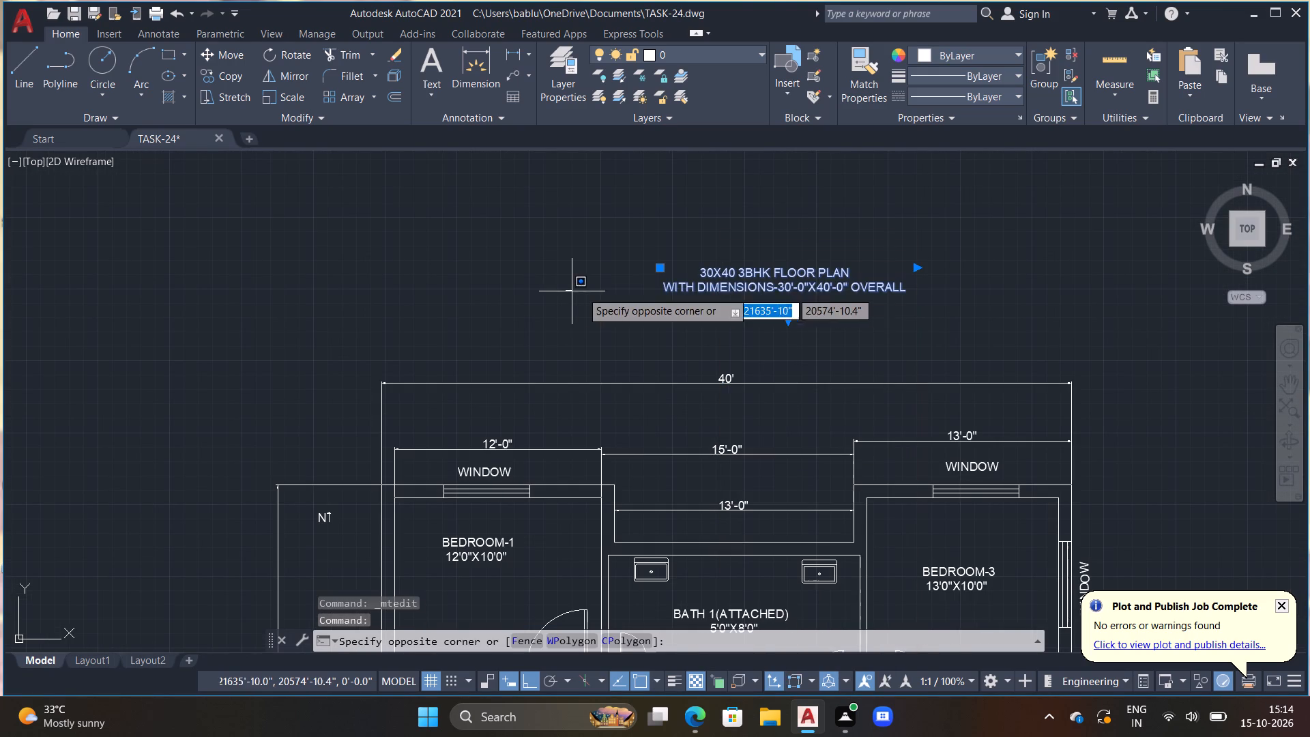
pyautogui.press('Escape')
pyautogui.moveTo(661, 268); pyautogui.dragTo(632, 268)
pyautogui.click(568, 273)
pyautogui.scroll(-1, 596, 310)
pyautogui.press('Escape')
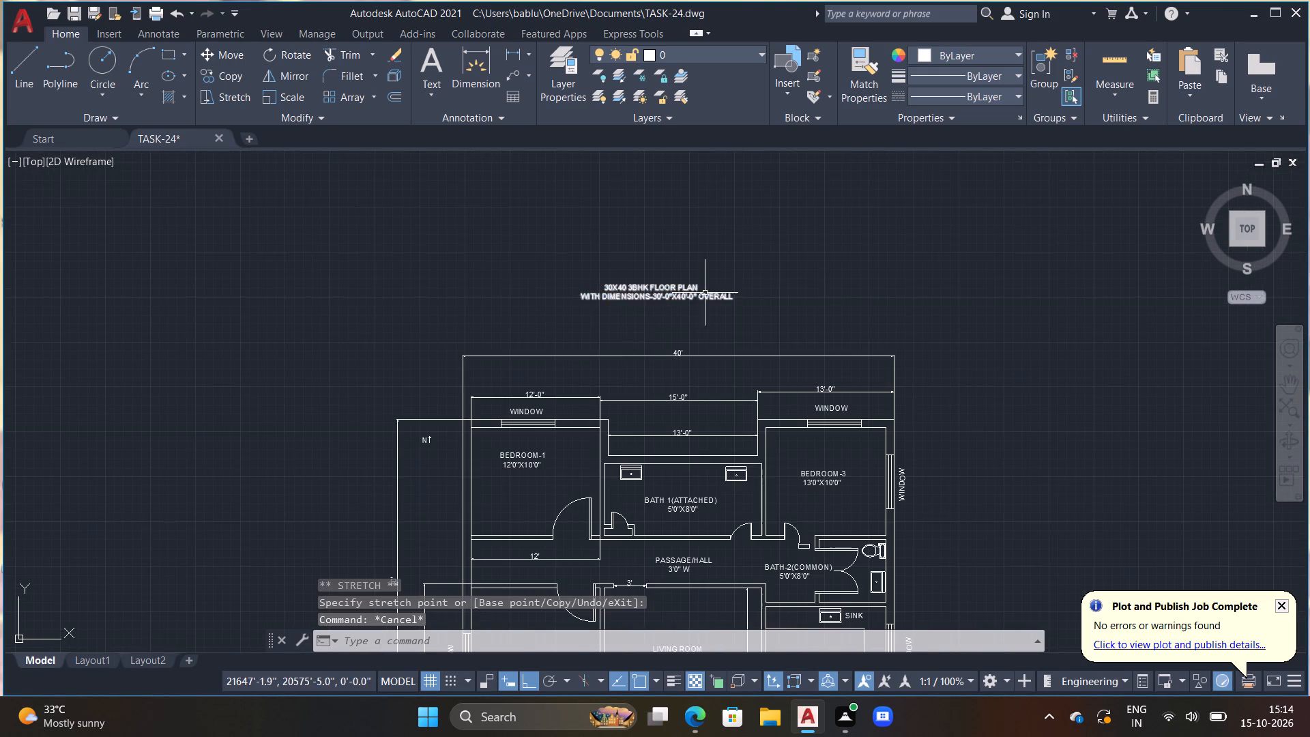
# Move the floor plan title slightly toward the east so it sits centred above the 40' overall dimension.
pyautogui.scroll(1, 702, 300)
pyautogui.click(690, 292)
pyautogui.press('m')
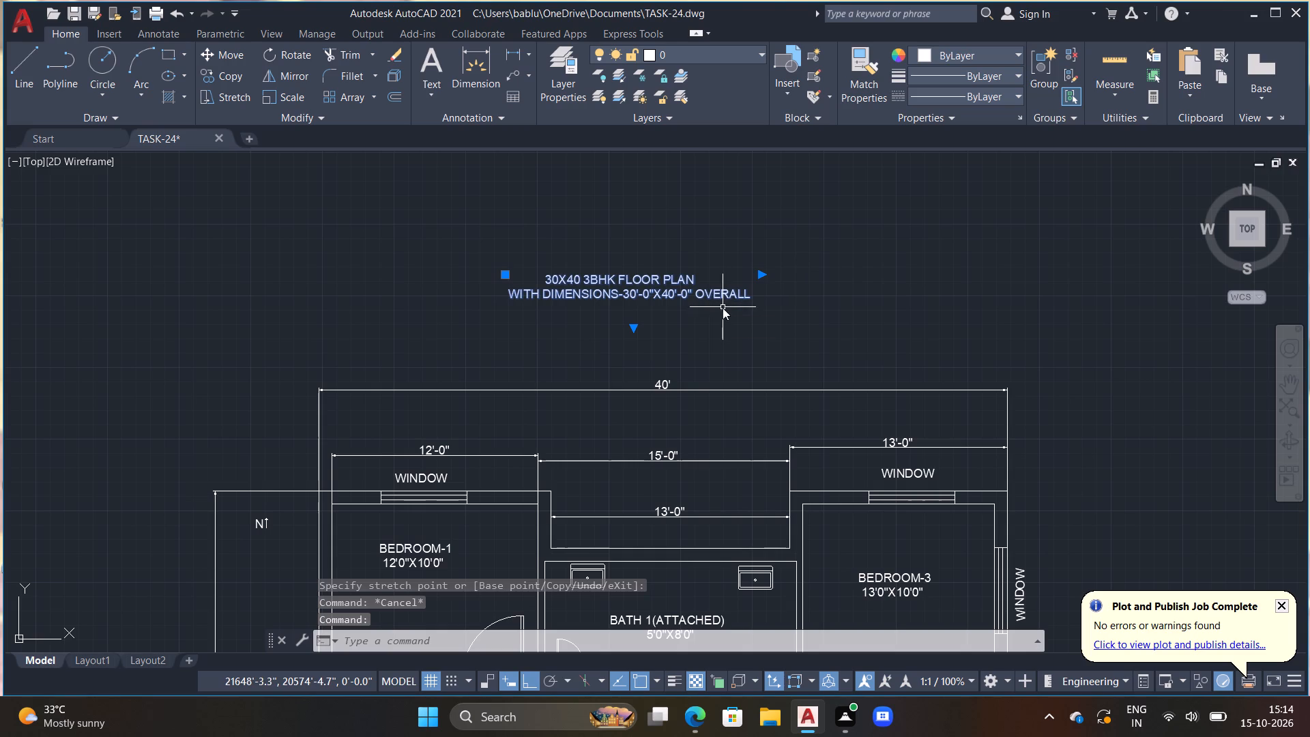
pyautogui.press('space')
pyautogui.moveTo(723, 310); pyautogui.dragTo(735, 310)
pyautogui.click(764, 310)
pyautogui.scroll(-3, 766, 315)
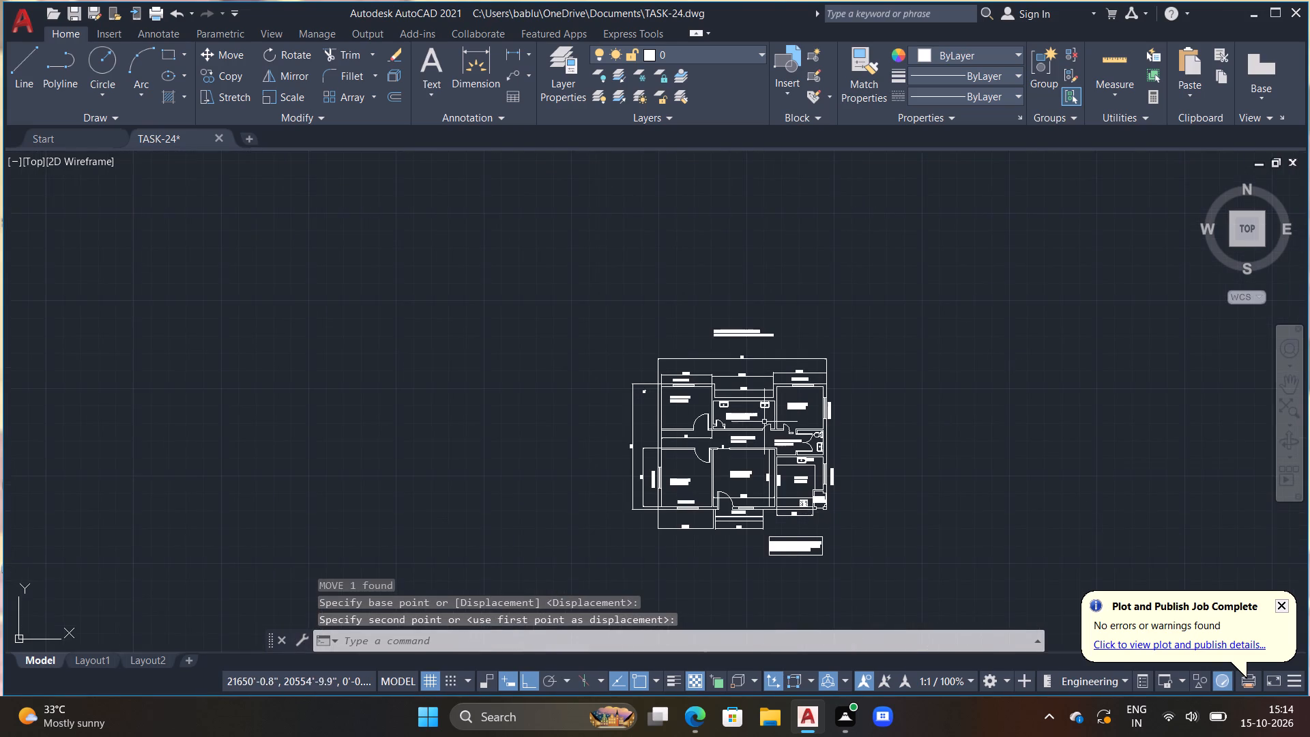
pyautogui.moveTo(770, 425); pyautogui.dragTo(776, 415, button='middle')
pyautogui.press('Escape')
pyautogui.press('Escape')
pyautogui.press('Escape')
# Save the TASK-24 drawing.
pyautogui.moveTo(751, 491); pyautogui.dragTo(754, 491, button='middle')
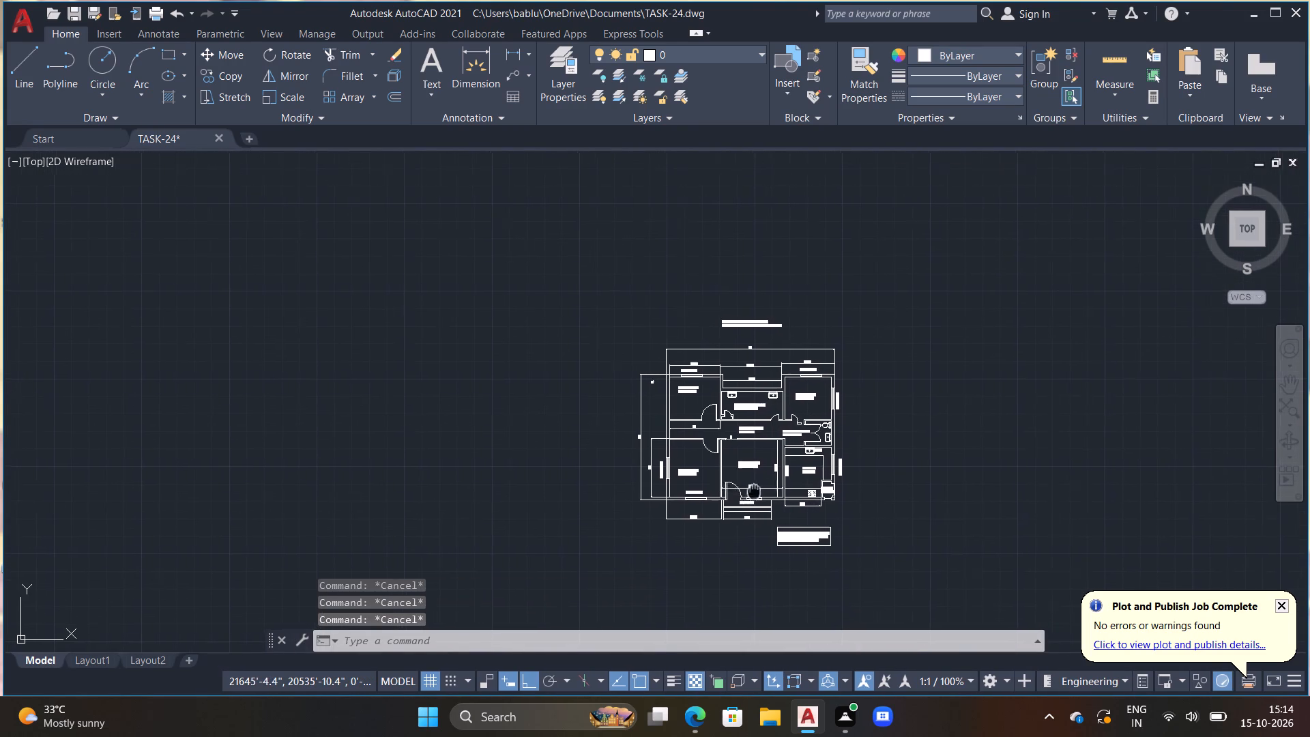
pyautogui.moveTo(754, 491); pyautogui.dragTo(782, 418, button='middle')
pyautogui.hotkey('ctrl', 's')
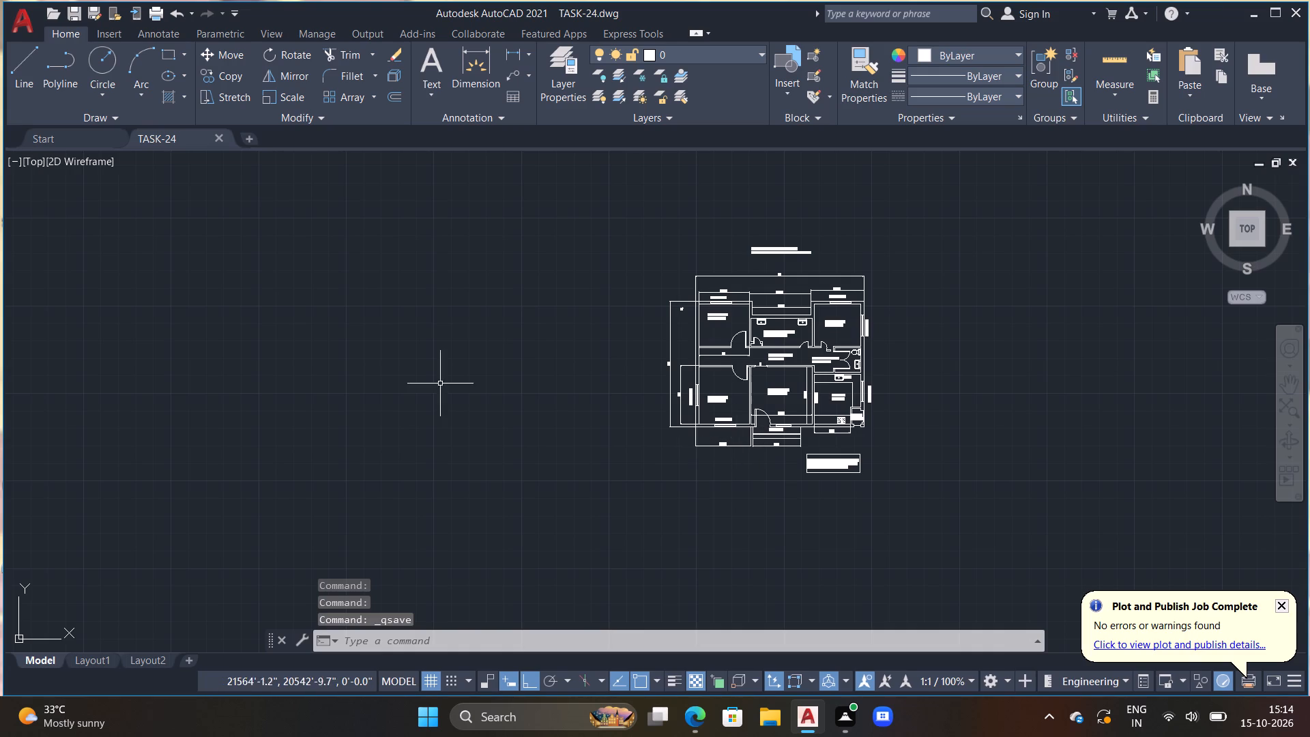
# Save a copy of the drawing in Documents under the name TASK-25.
pyautogui.click(38, 27)
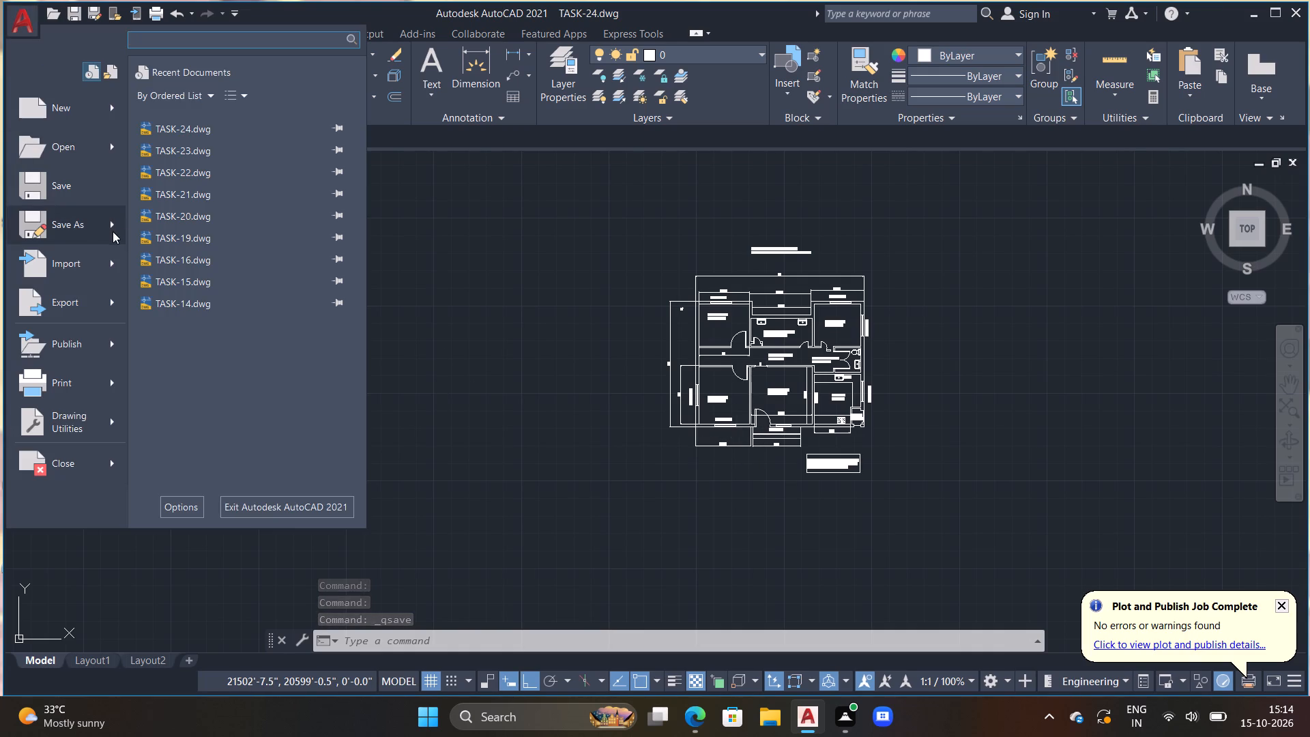
pyautogui.click(111, 231)
pyautogui.click(67, 214)
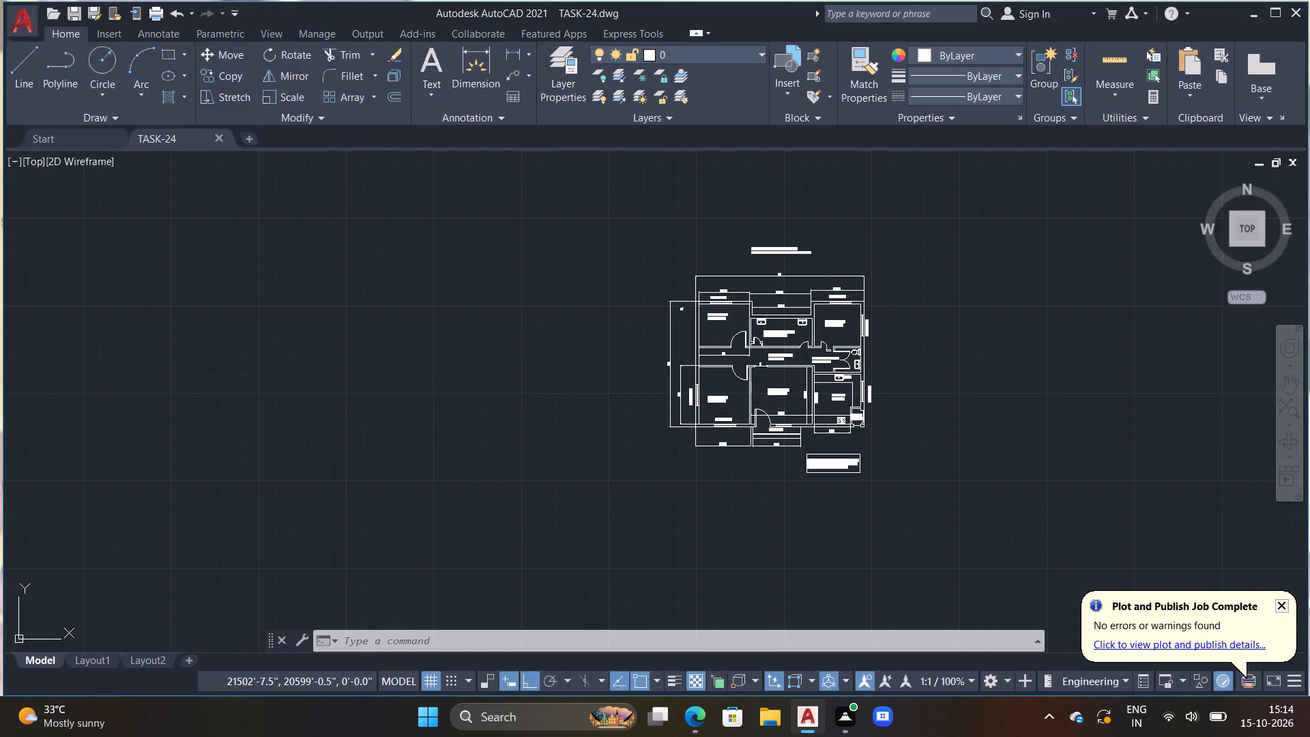
pyautogui.scroll(2, 601, 514)
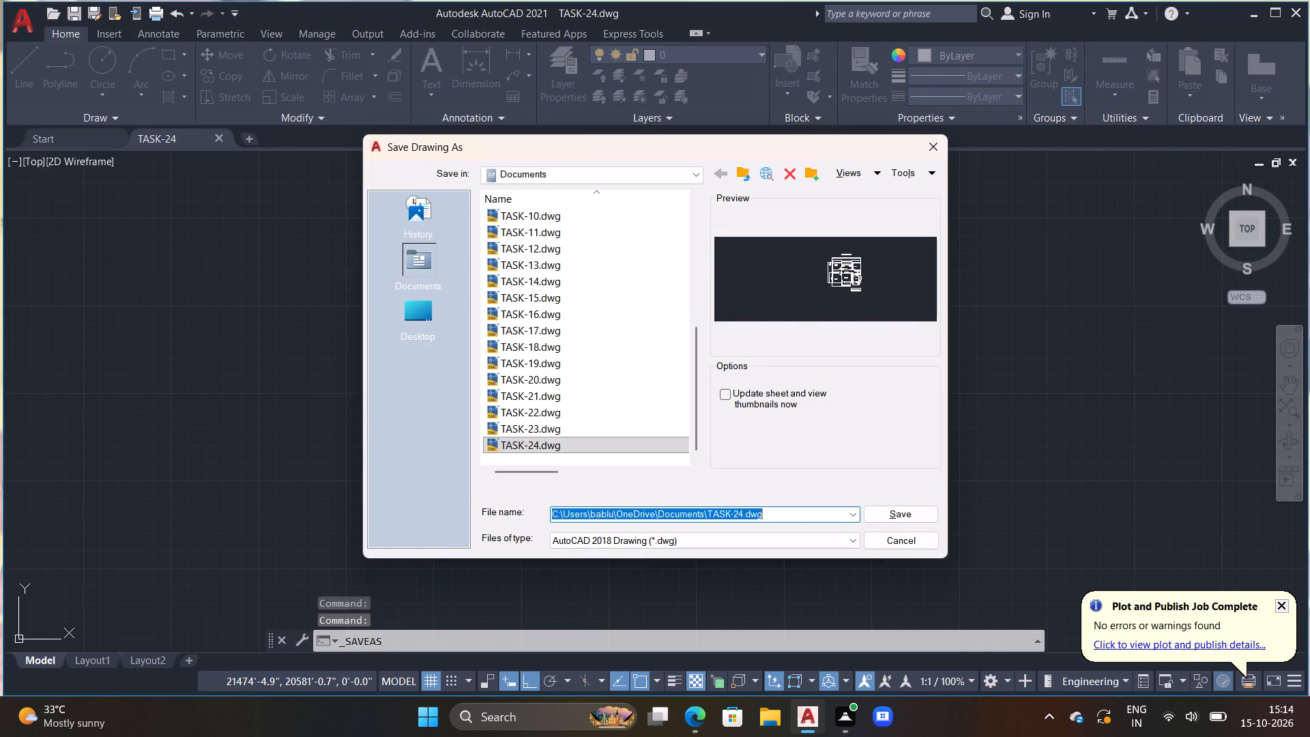
pyautogui.click(788, 506)
pyautogui.press('BackSpace')
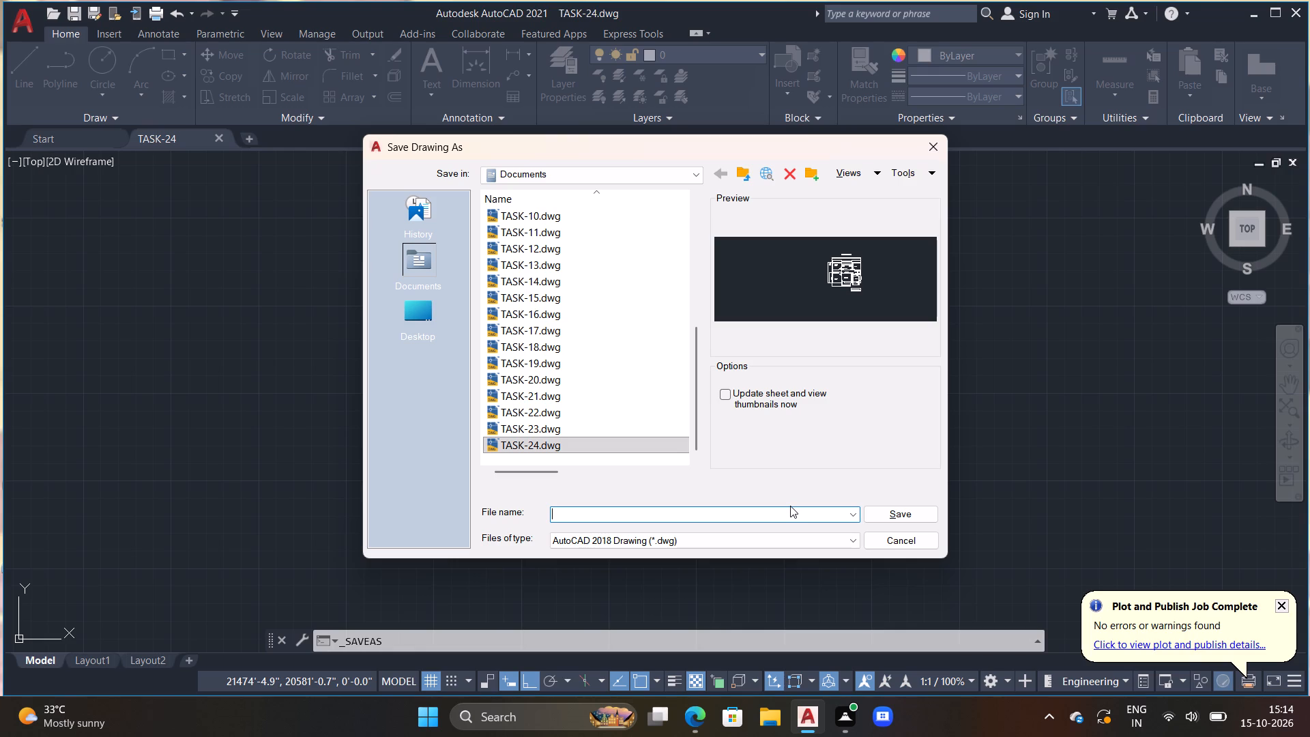
pyautogui.write('TASK')
pyautogui.press('-')
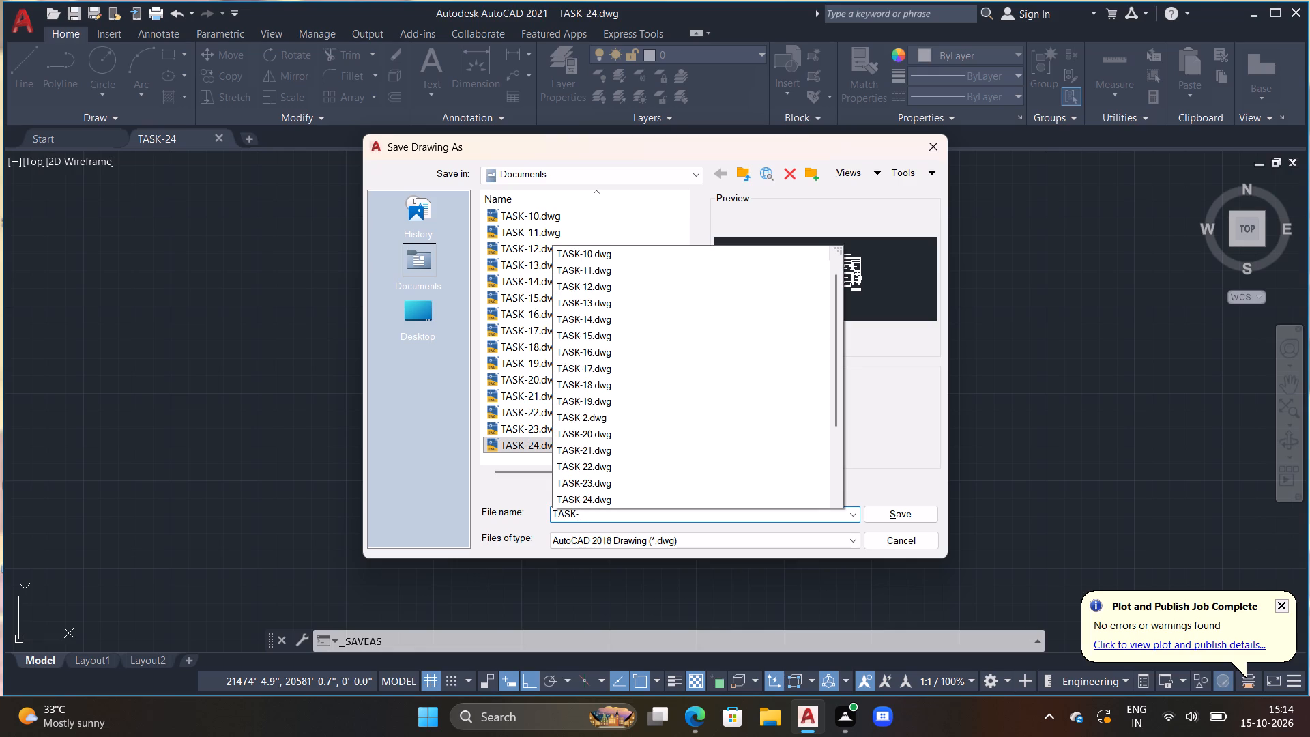
pyautogui.write('25')
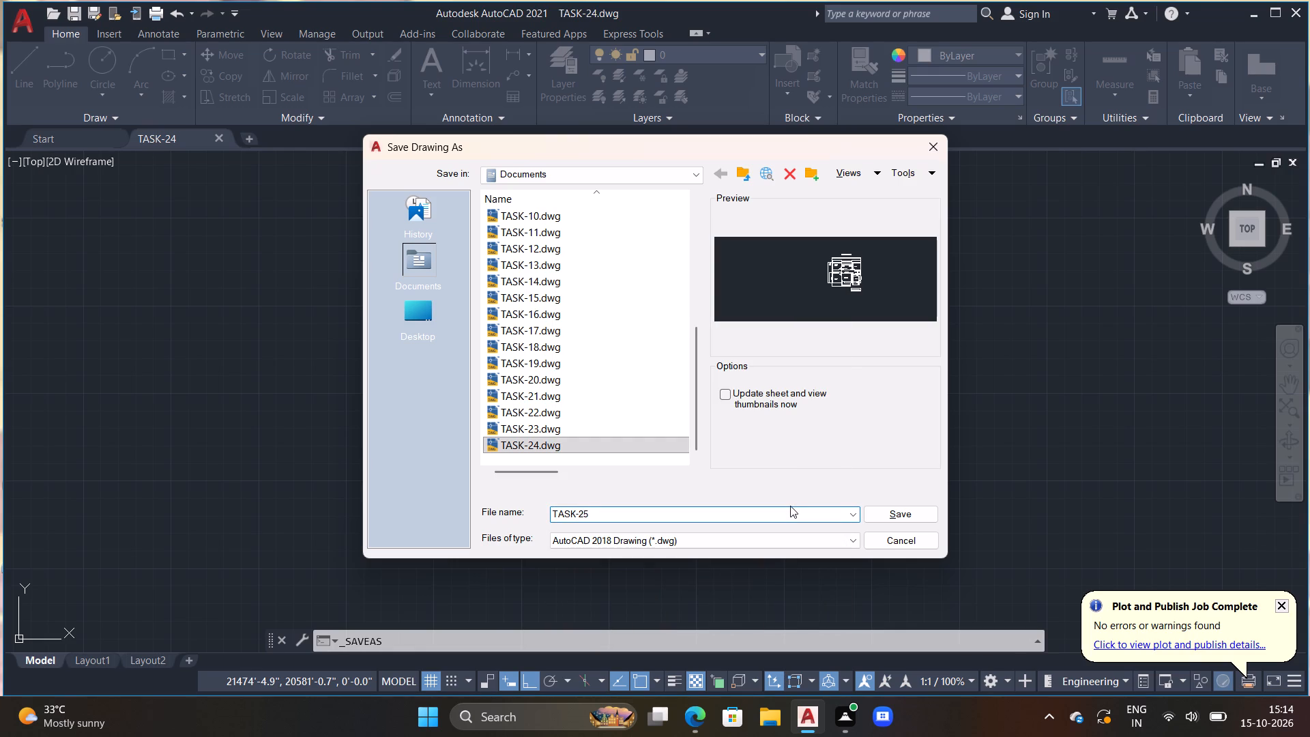
pyautogui.click(910, 513)
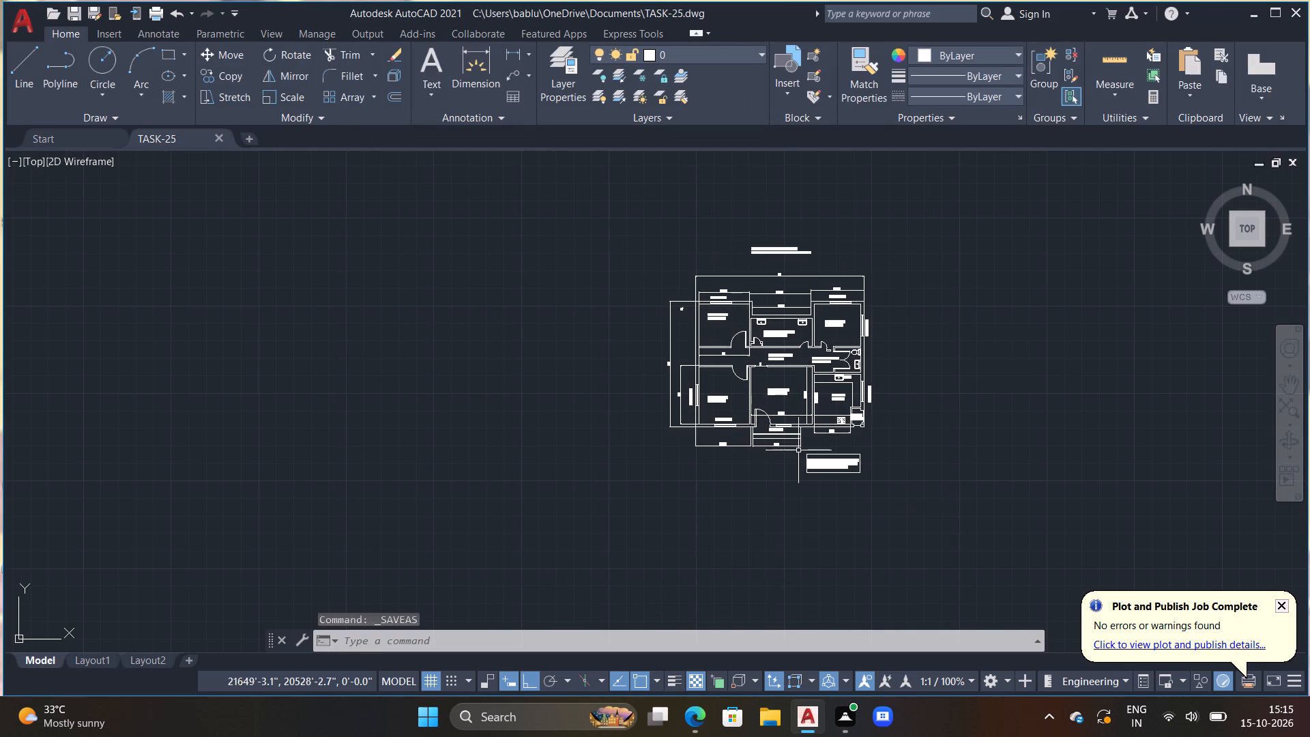
# Set up a plot of the model using AutoCAD PDF (High Quality Print).pc3 with the plot scale in inches.
pyautogui.click(27, 33)
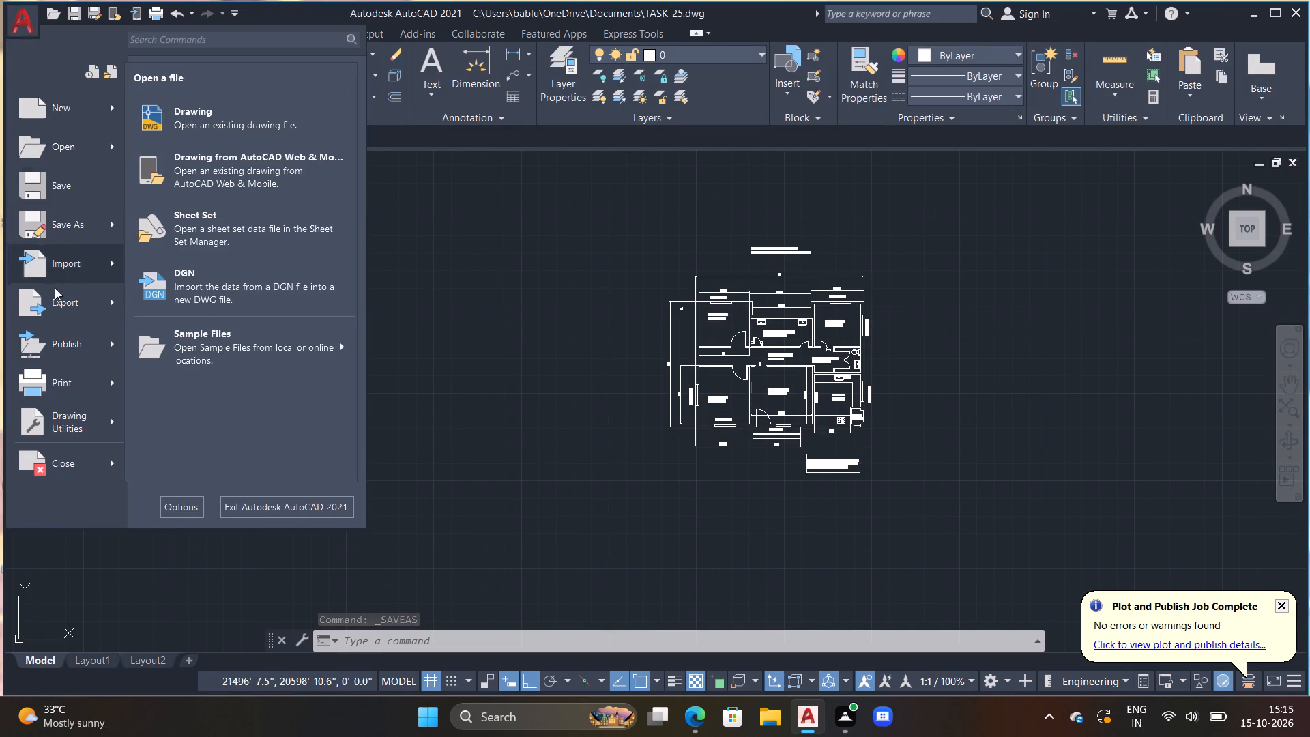
pyautogui.click(57, 387)
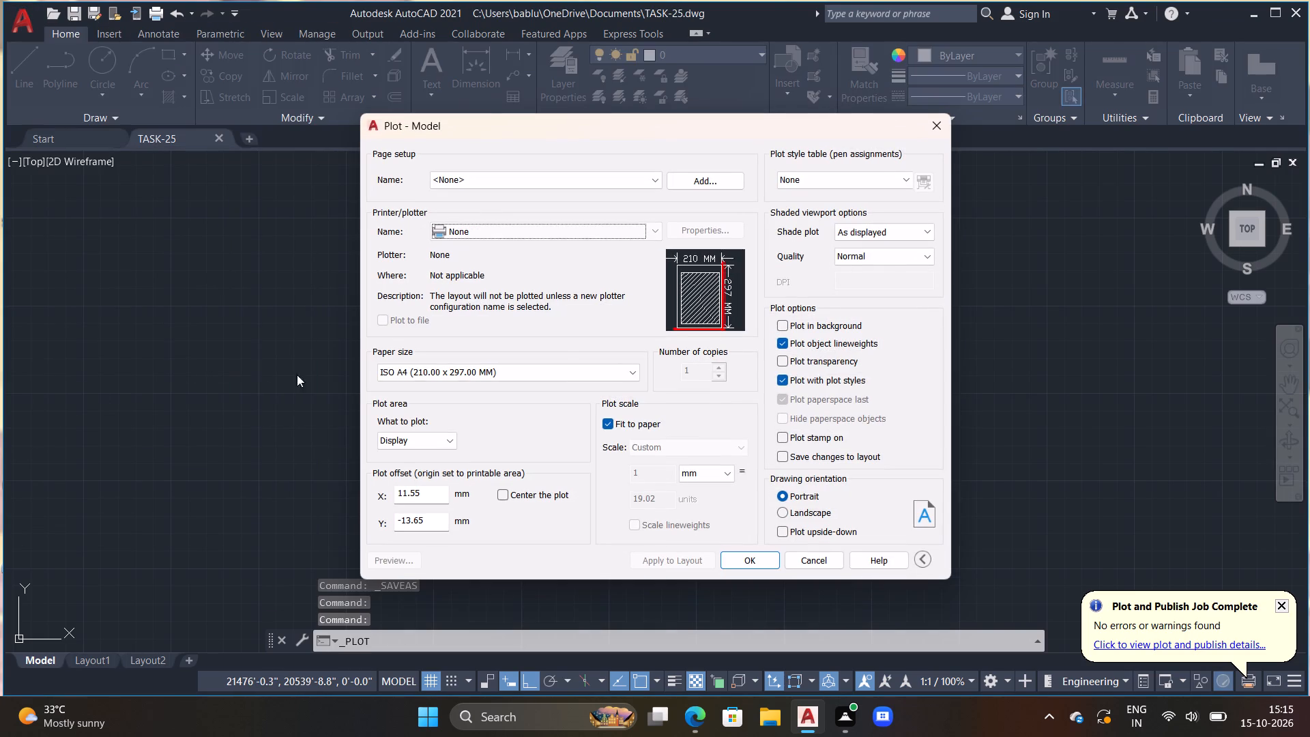
pyautogui.click(547, 239)
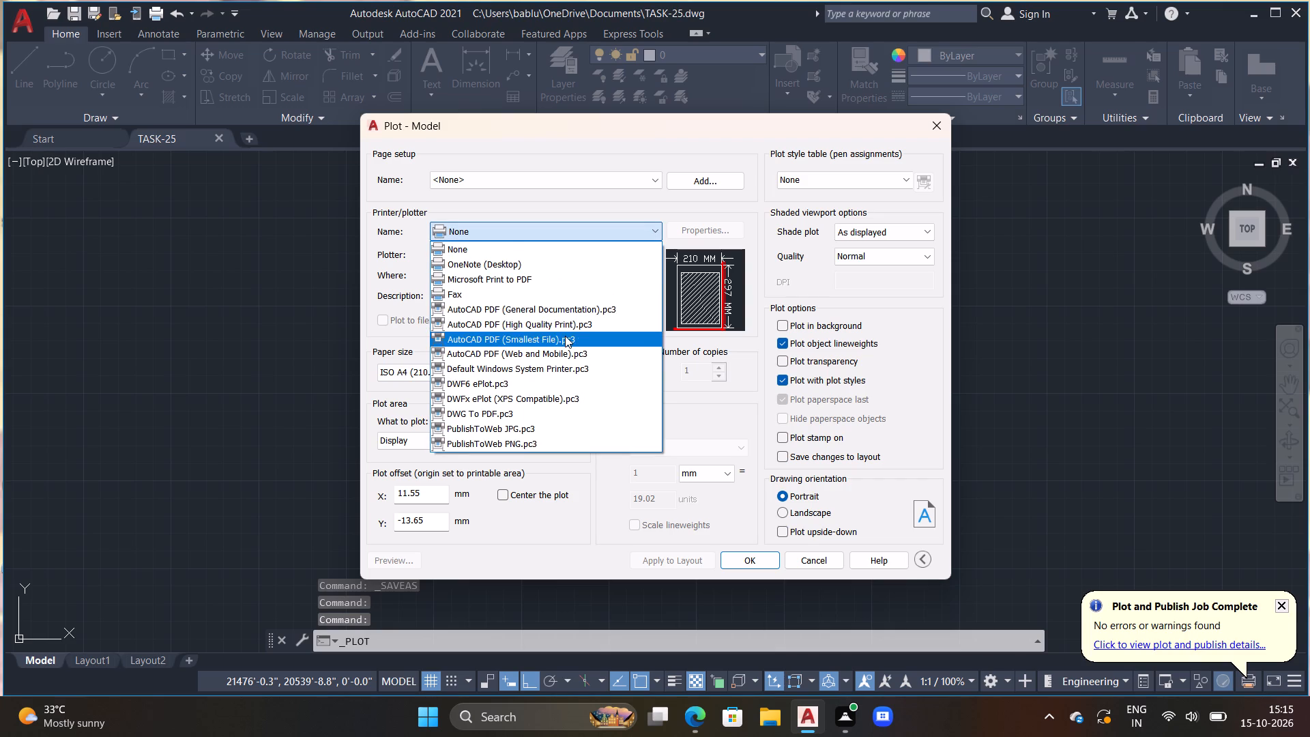
pyautogui.click(563, 321)
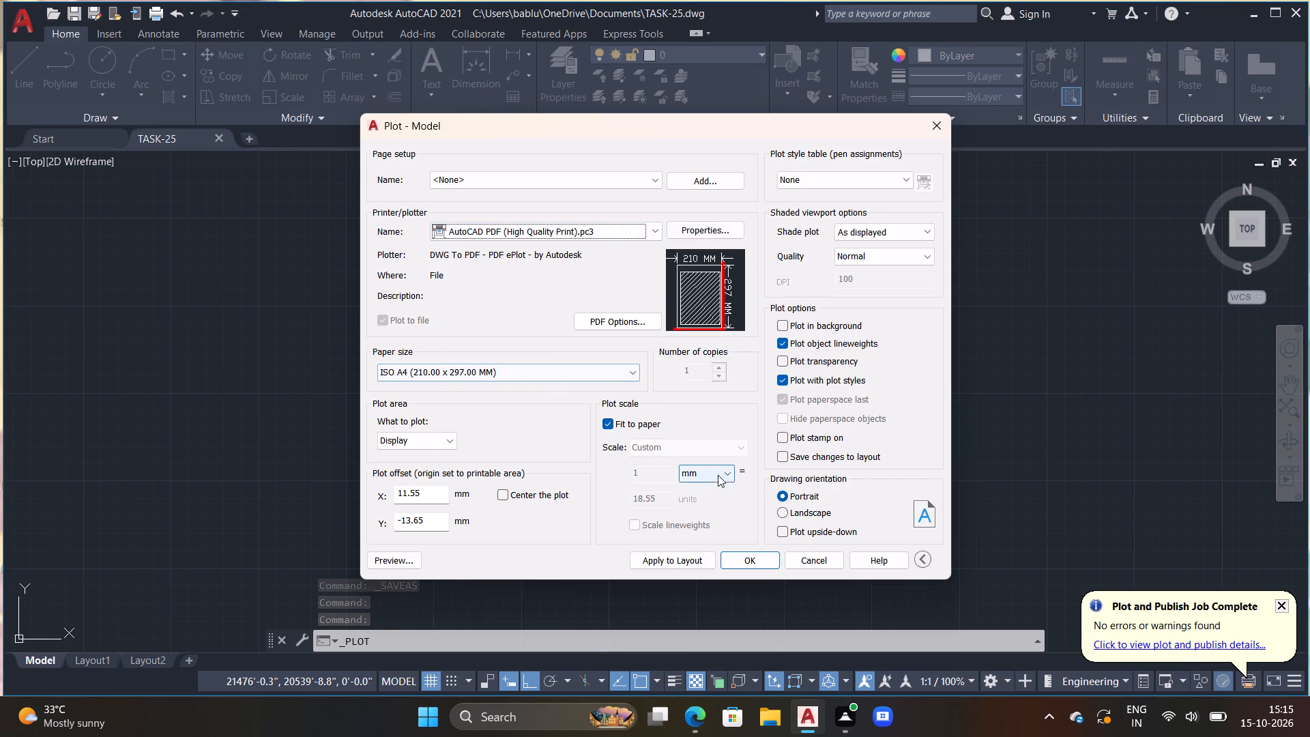
pyautogui.click(718, 475)
pyautogui.click(716, 489)
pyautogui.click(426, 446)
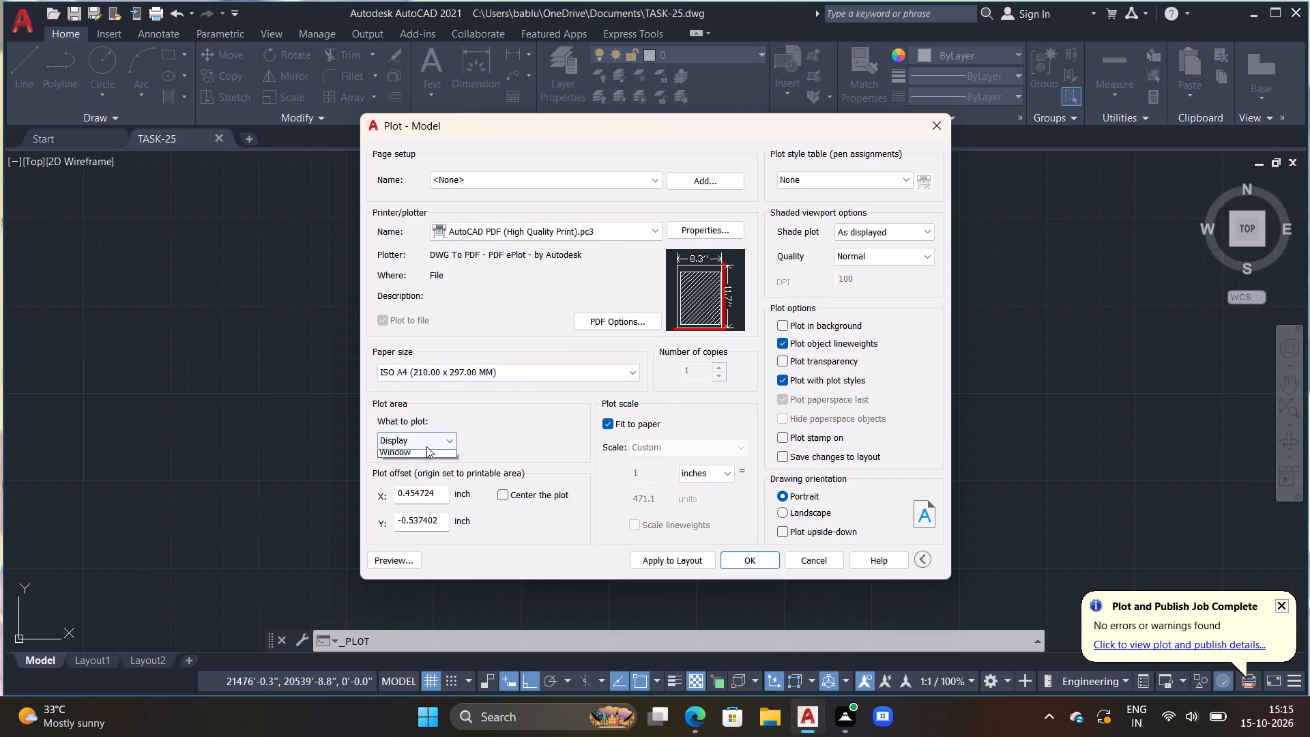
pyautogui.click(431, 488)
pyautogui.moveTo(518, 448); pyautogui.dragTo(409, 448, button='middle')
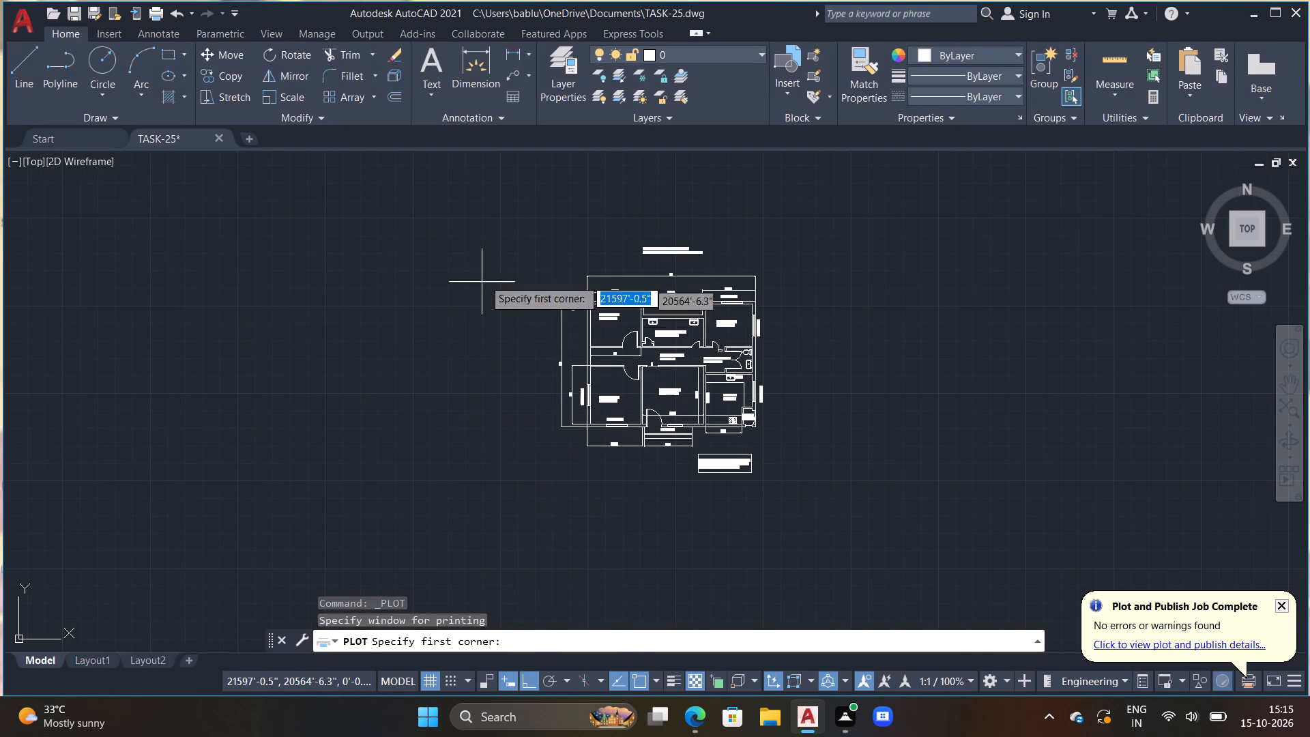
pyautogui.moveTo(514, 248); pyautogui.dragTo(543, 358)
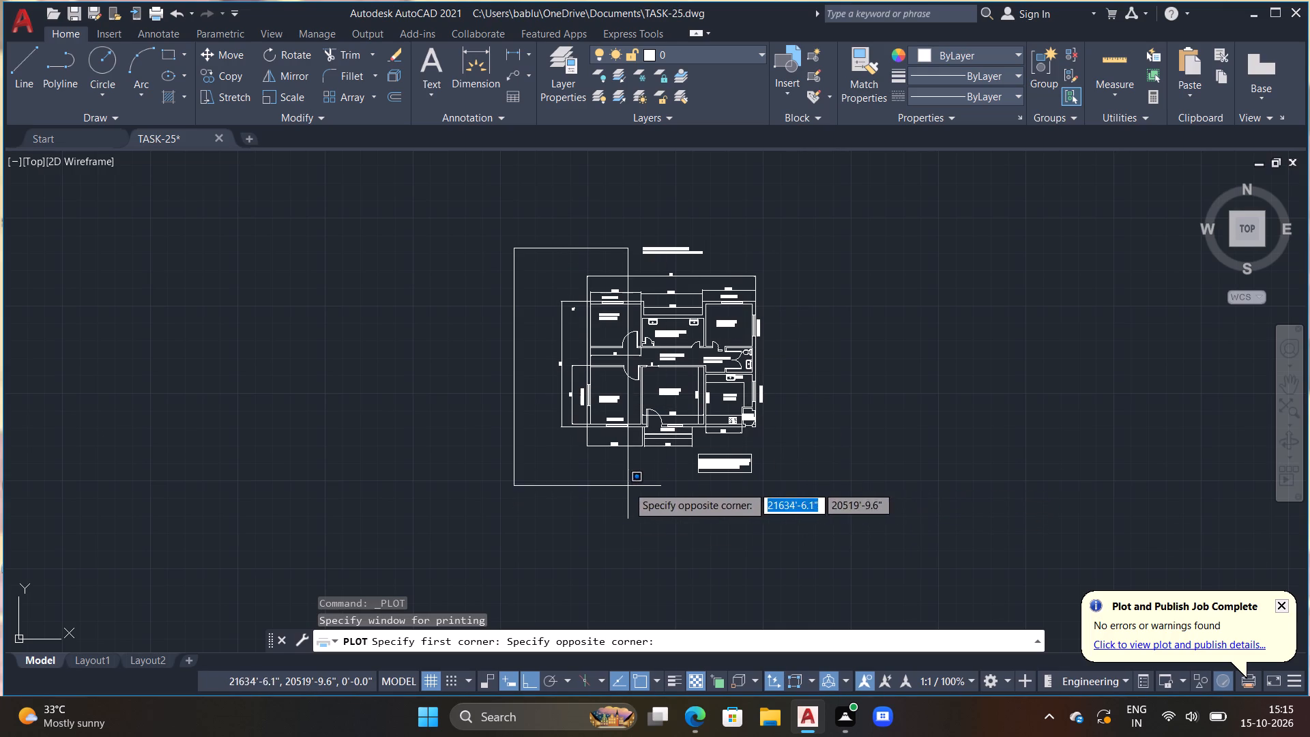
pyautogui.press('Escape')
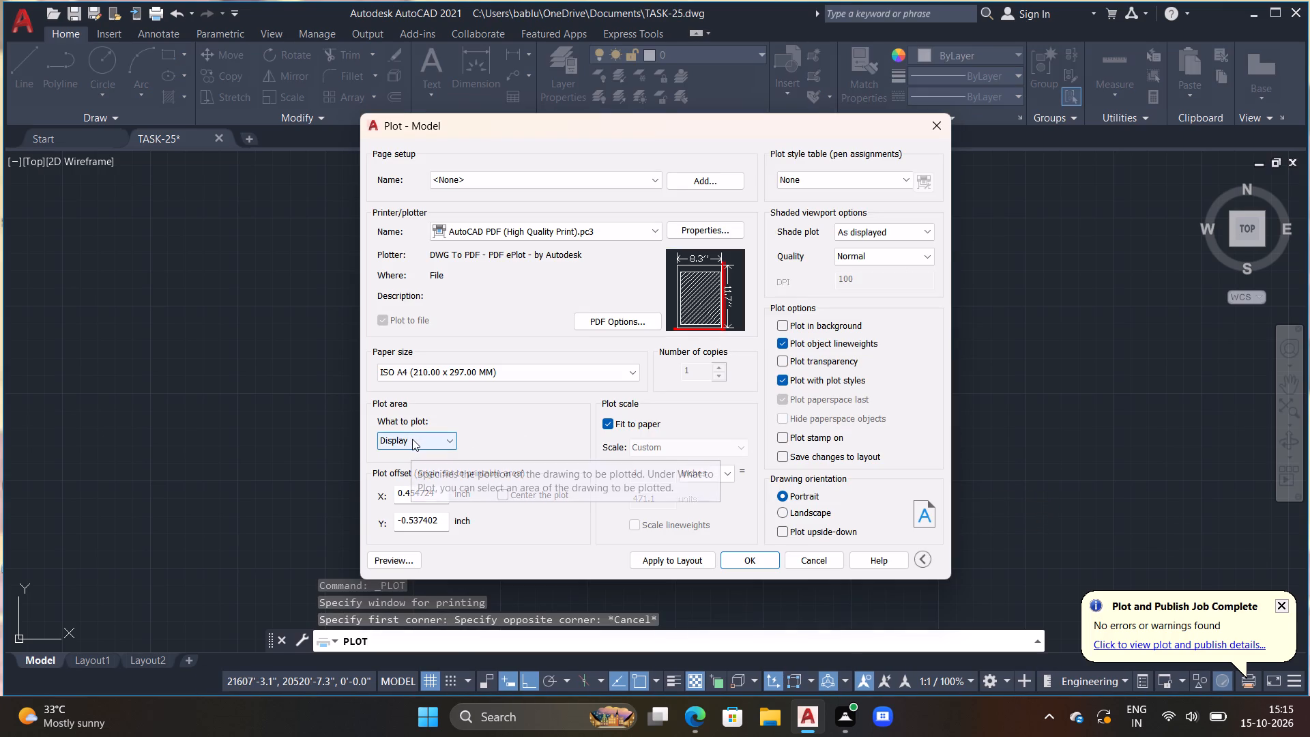
# Define a plot window around the whole floor plan, title and project box, and plot it to TASK-25-Model.pdf in Documents.
pyautogui.click(412, 439)
pyautogui.click(413, 491)
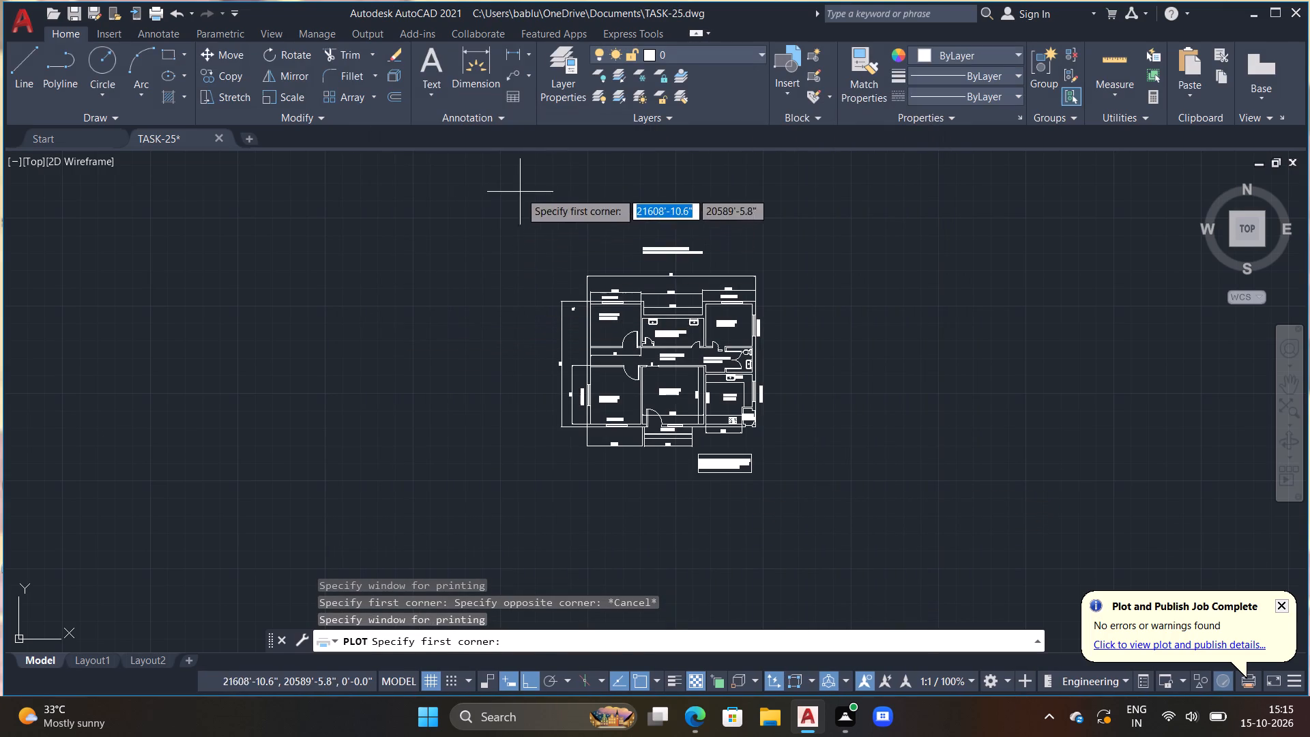
pyautogui.moveTo(520, 191); pyautogui.dragTo(532, 204)
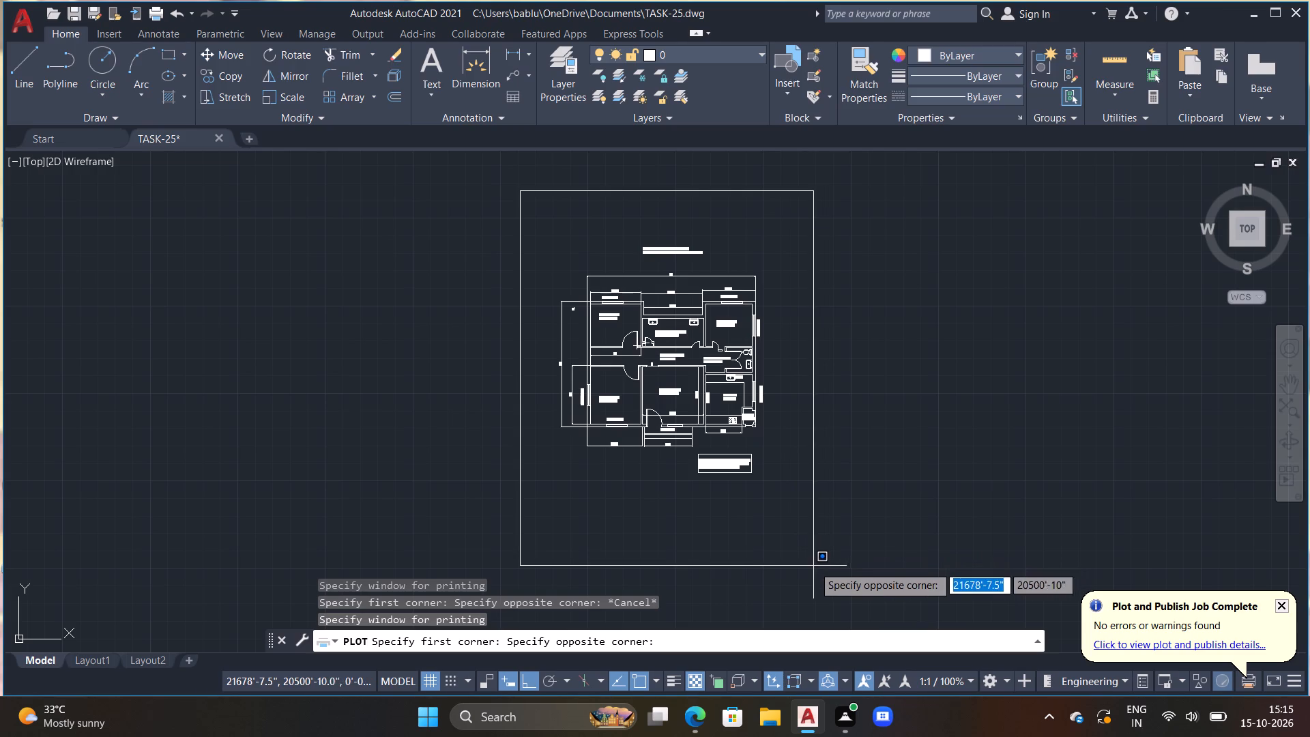
pyautogui.click(815, 566)
pyautogui.click(746, 556)
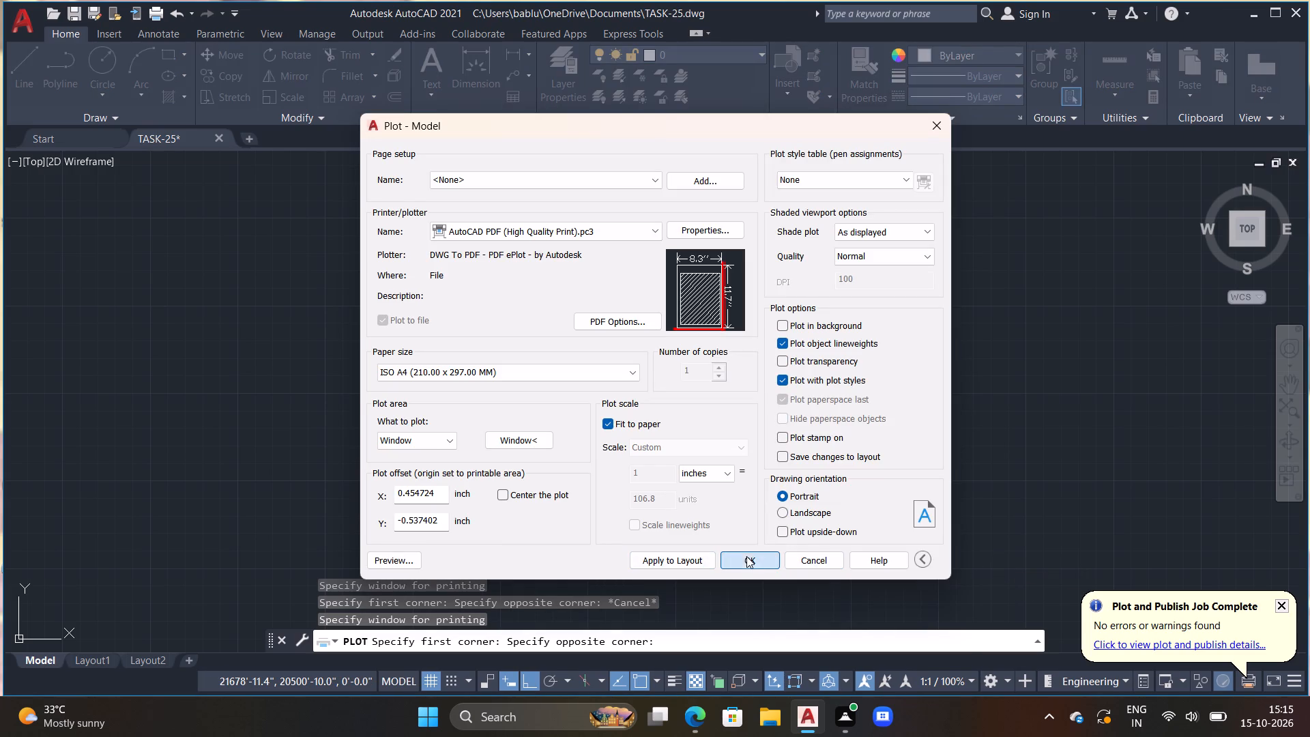
pyautogui.click(868, 515)
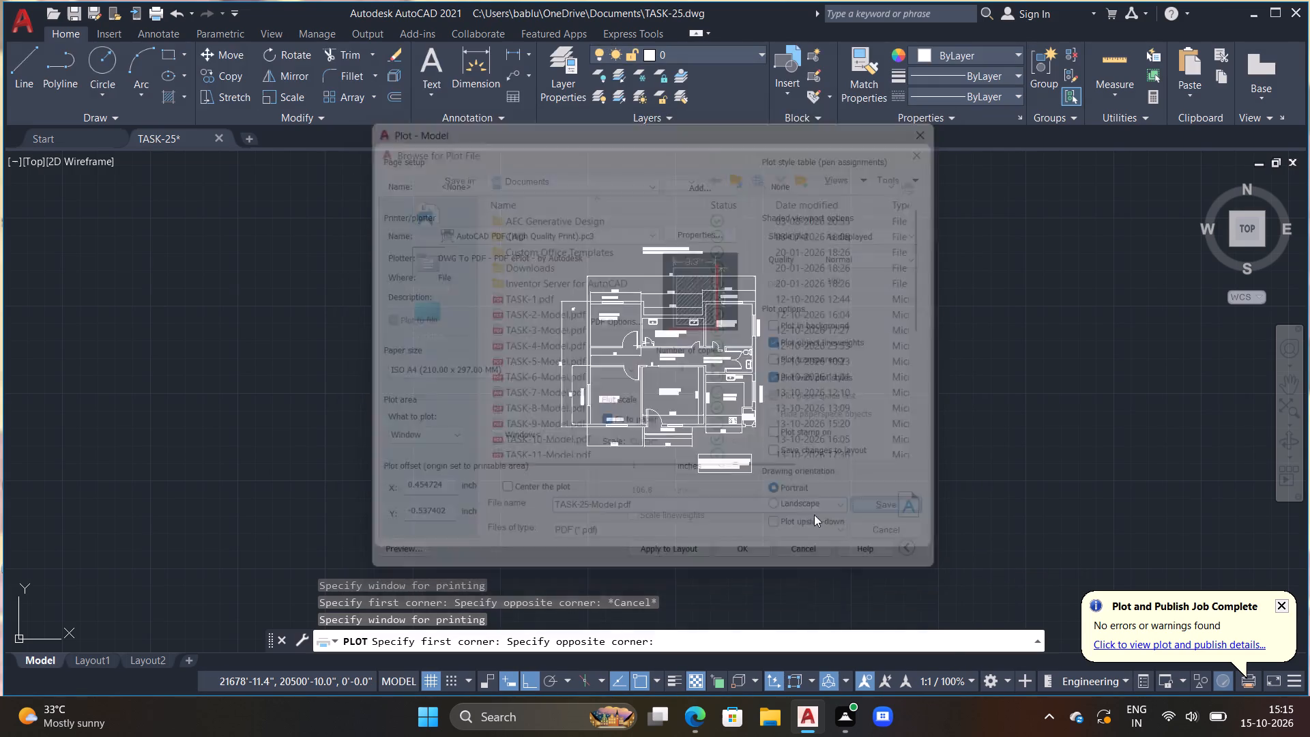
# Review the plotted TASK-25-Model.pdf in Microsoft Edge and return to the drawing in AutoCAD.
pyautogui.scroll(-4, 670, 373)
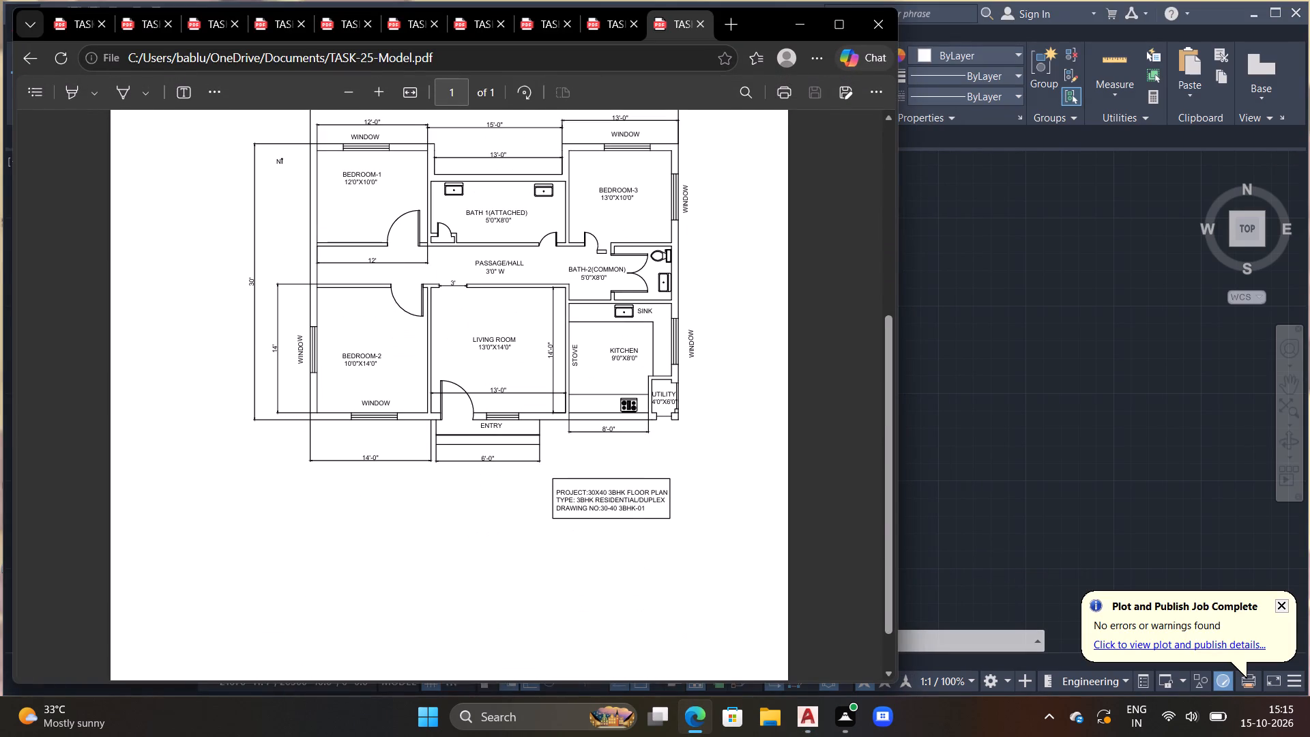
pyautogui.scroll(3, 647, 380)
pyautogui.scroll(-1, 645, 381)
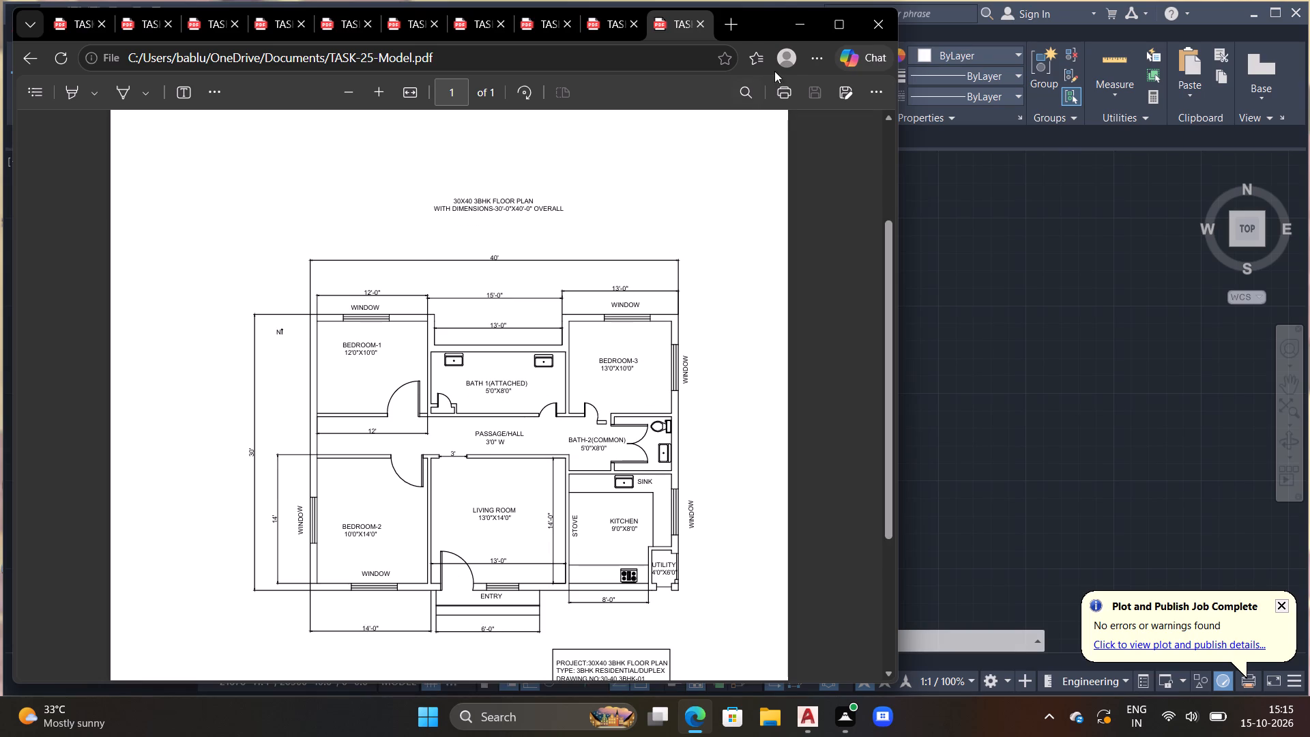
pyautogui.click(798, 27)
# Set up another plot of the model using AutoCAD PDF (High Quality Print).pc3 with the plot scale in inches.
pyautogui.scroll(1, 662, 300)
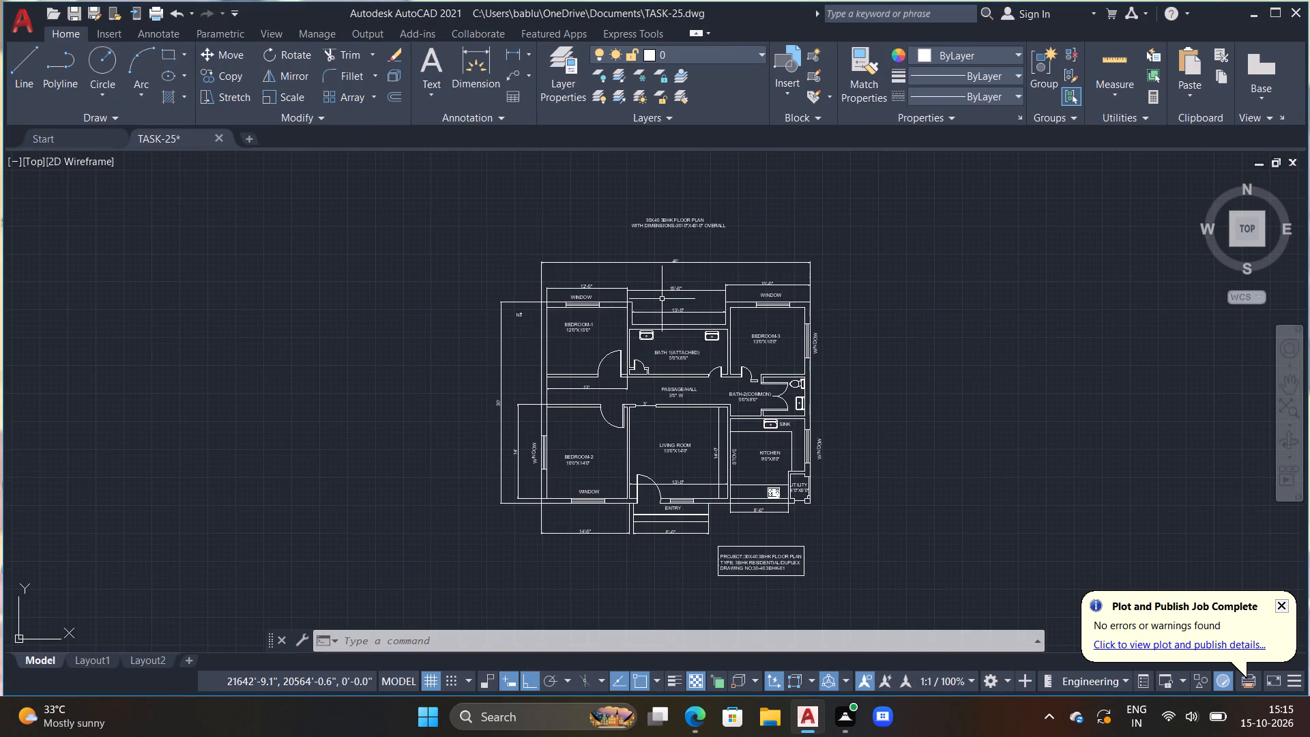
pyautogui.scroll(1, 615, 356)
pyautogui.moveTo(620, 358); pyautogui.dragTo(630, 346, button='middle')
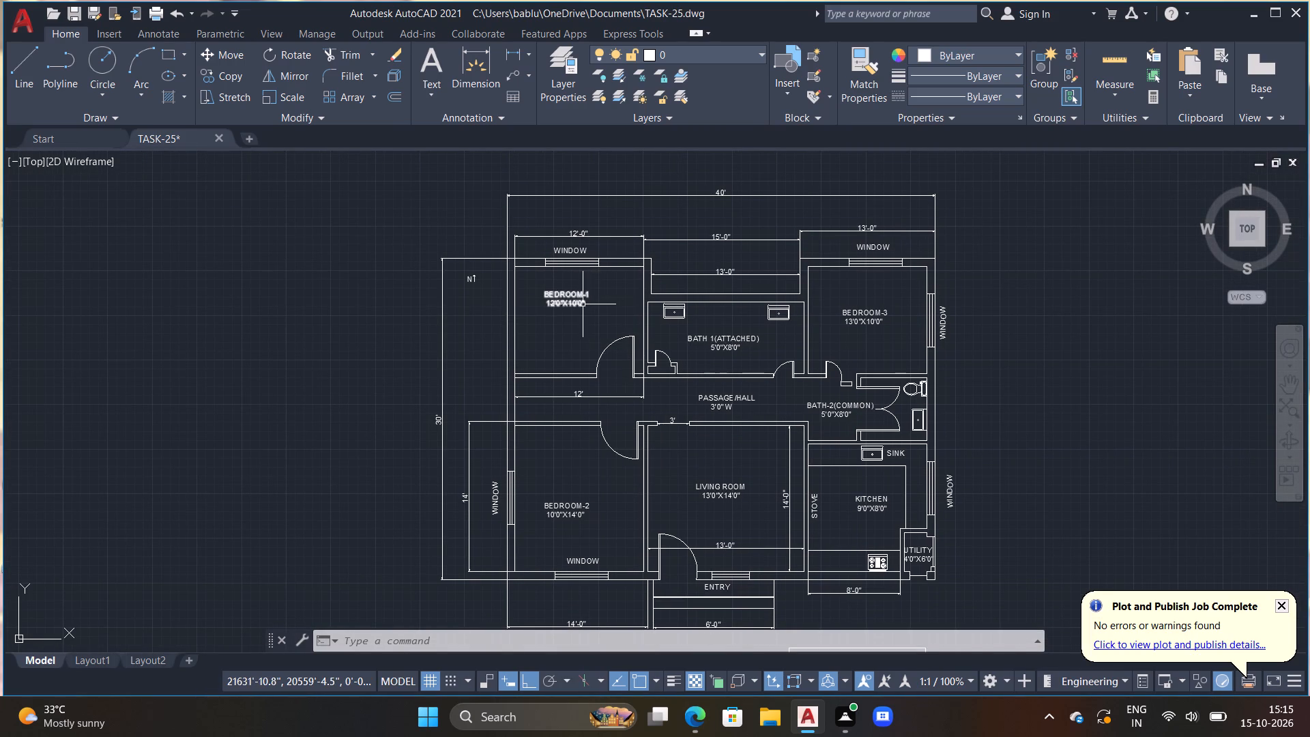
pyautogui.click(17, 23)
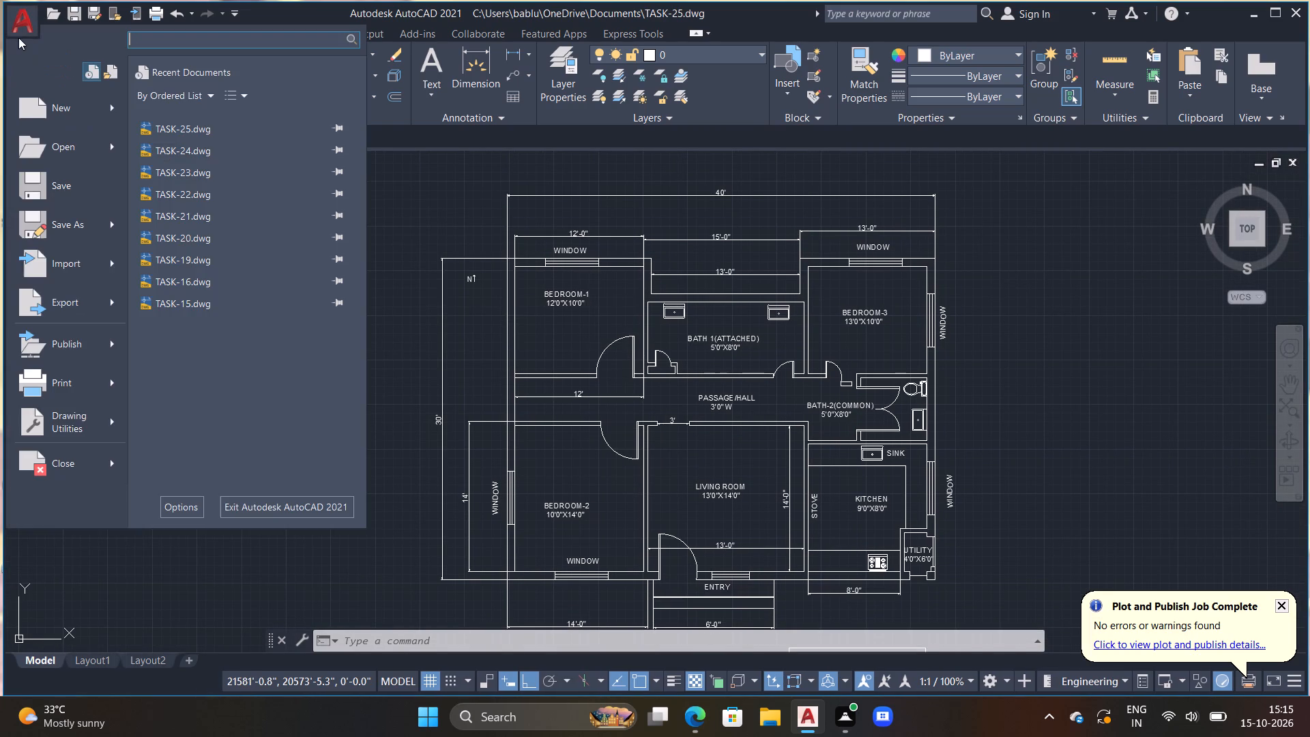
pyautogui.click(69, 375)
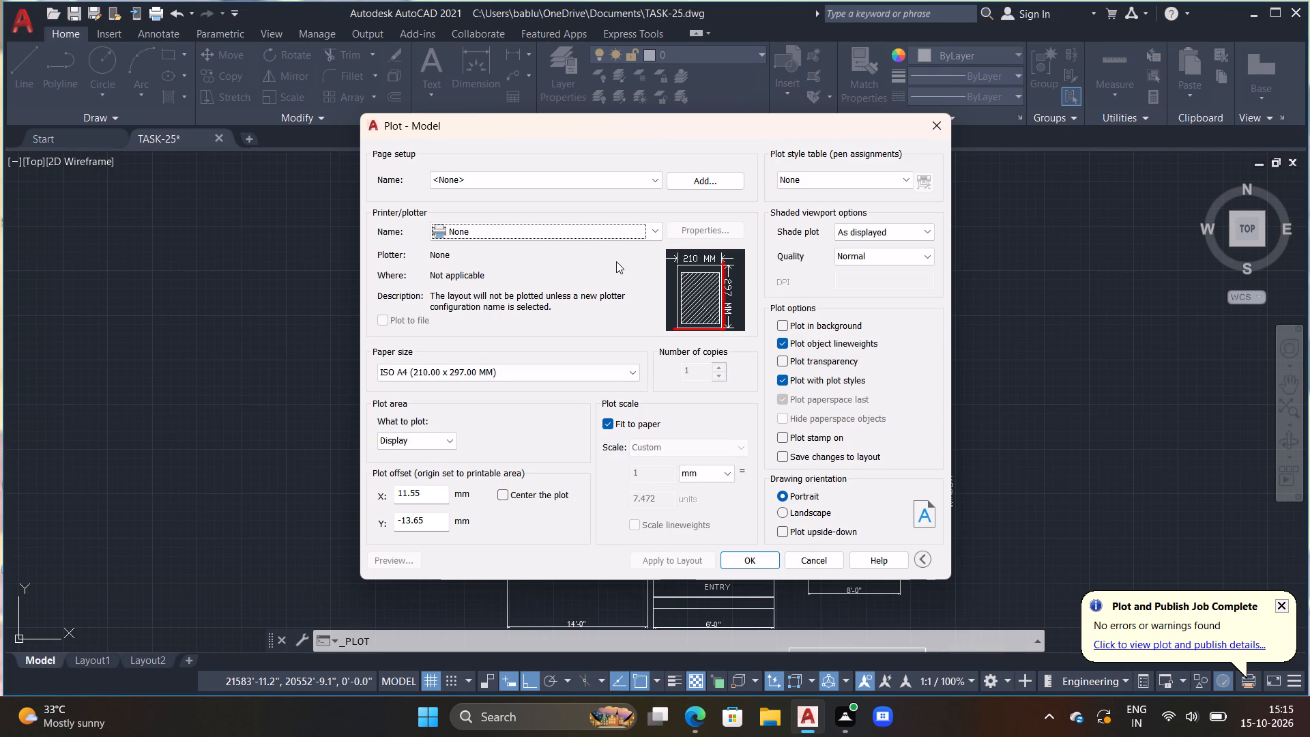
pyautogui.click(633, 246)
pyautogui.click(669, 233)
pyautogui.click(654, 235)
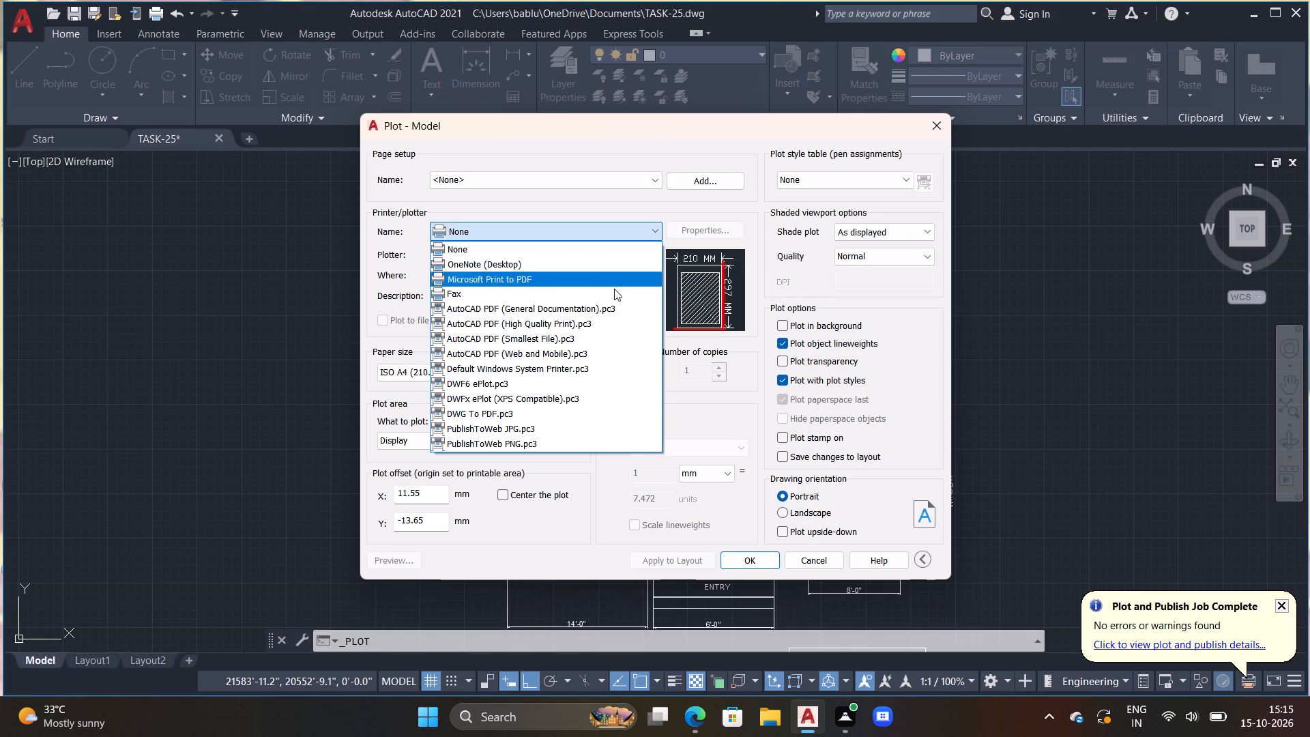
pyautogui.click(585, 326)
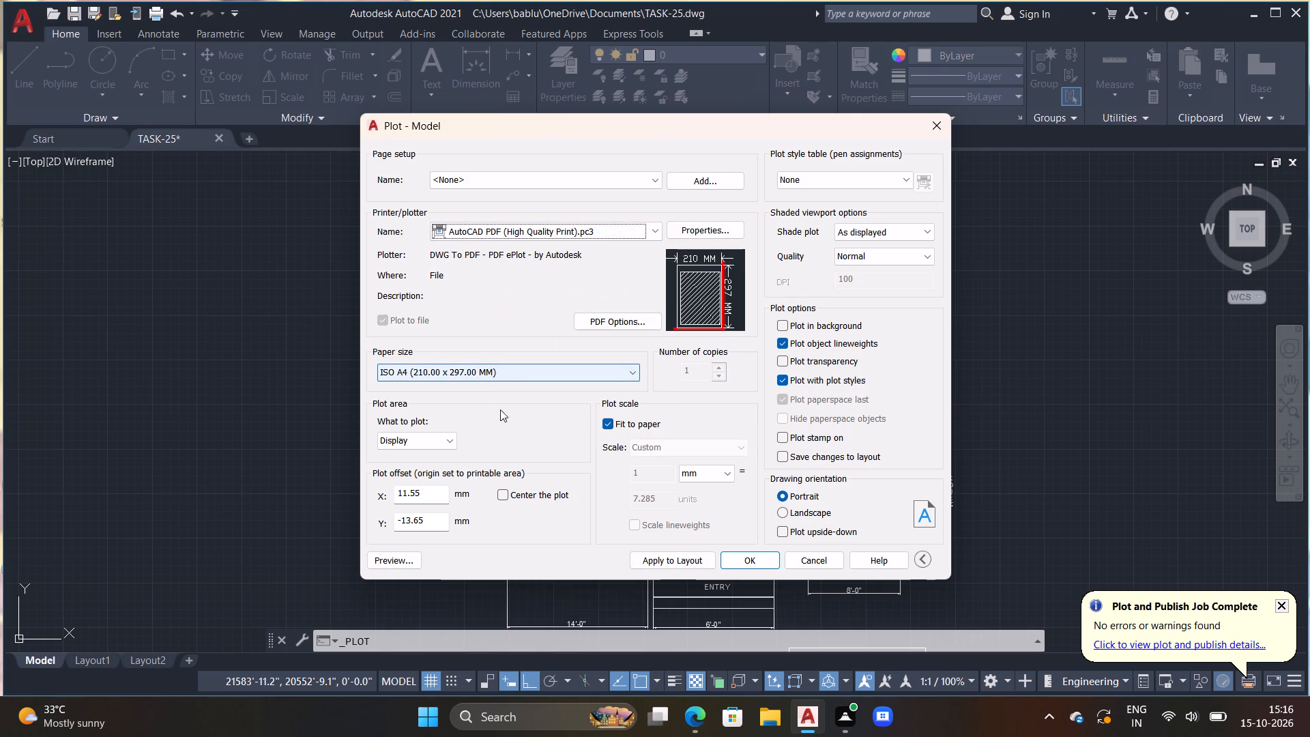
pyautogui.click(712, 472)
pyautogui.click(712, 485)
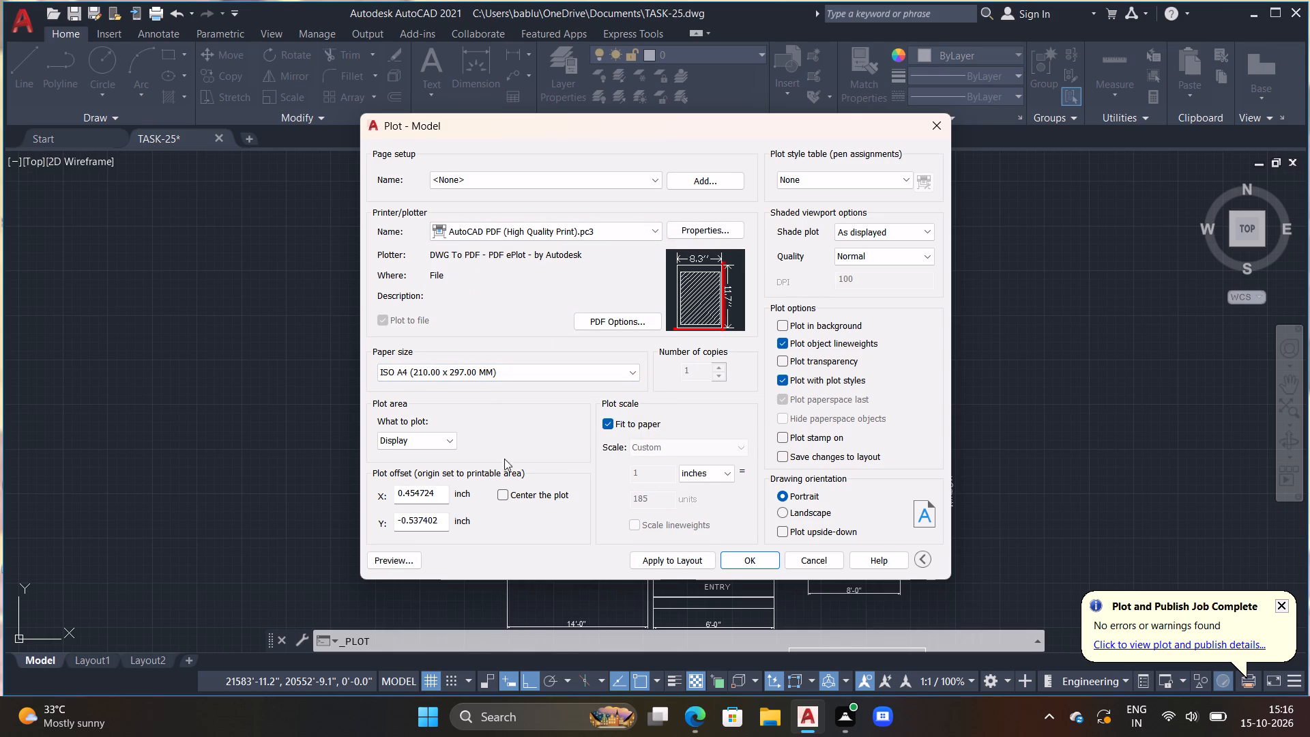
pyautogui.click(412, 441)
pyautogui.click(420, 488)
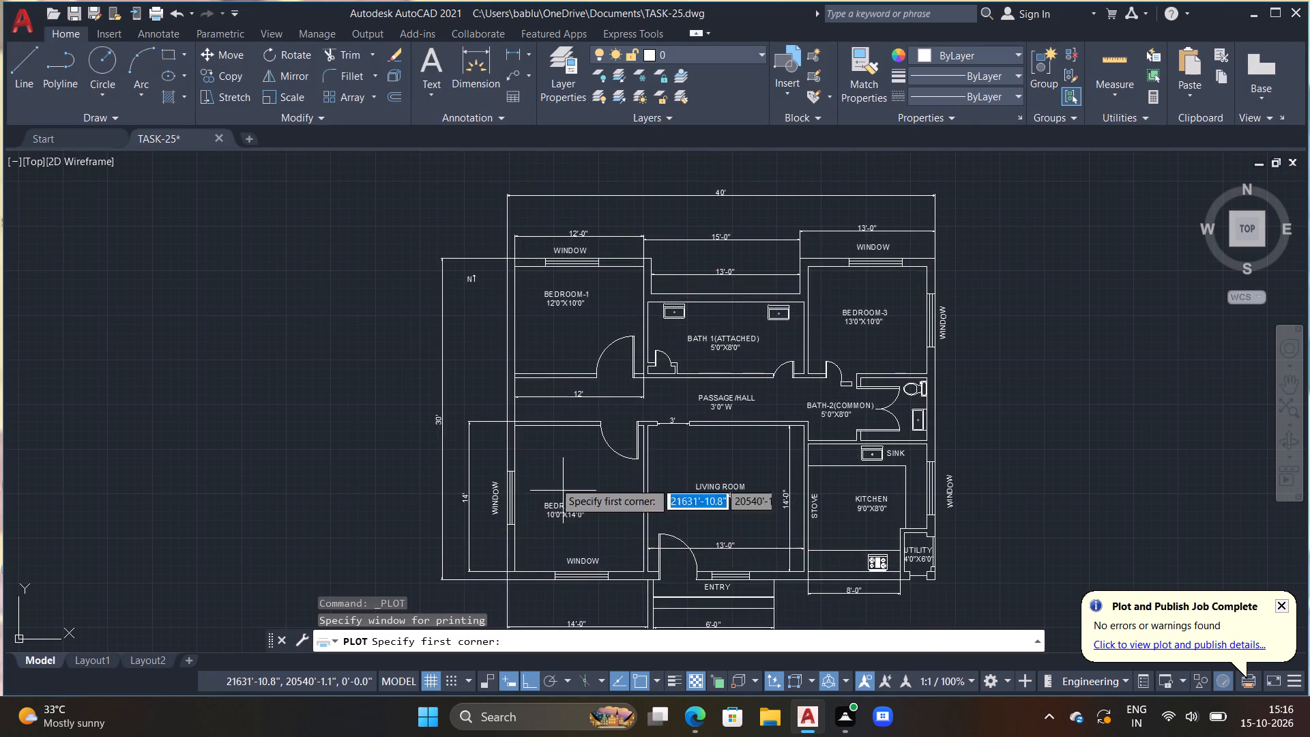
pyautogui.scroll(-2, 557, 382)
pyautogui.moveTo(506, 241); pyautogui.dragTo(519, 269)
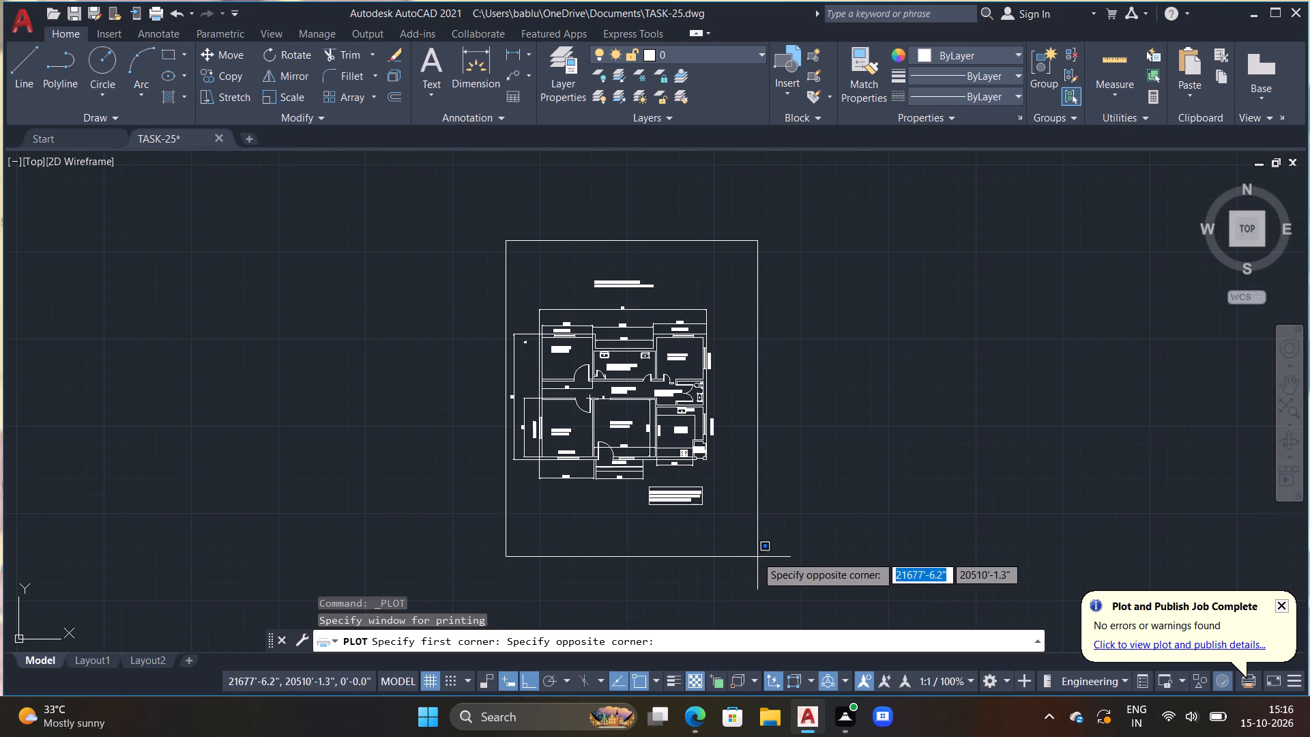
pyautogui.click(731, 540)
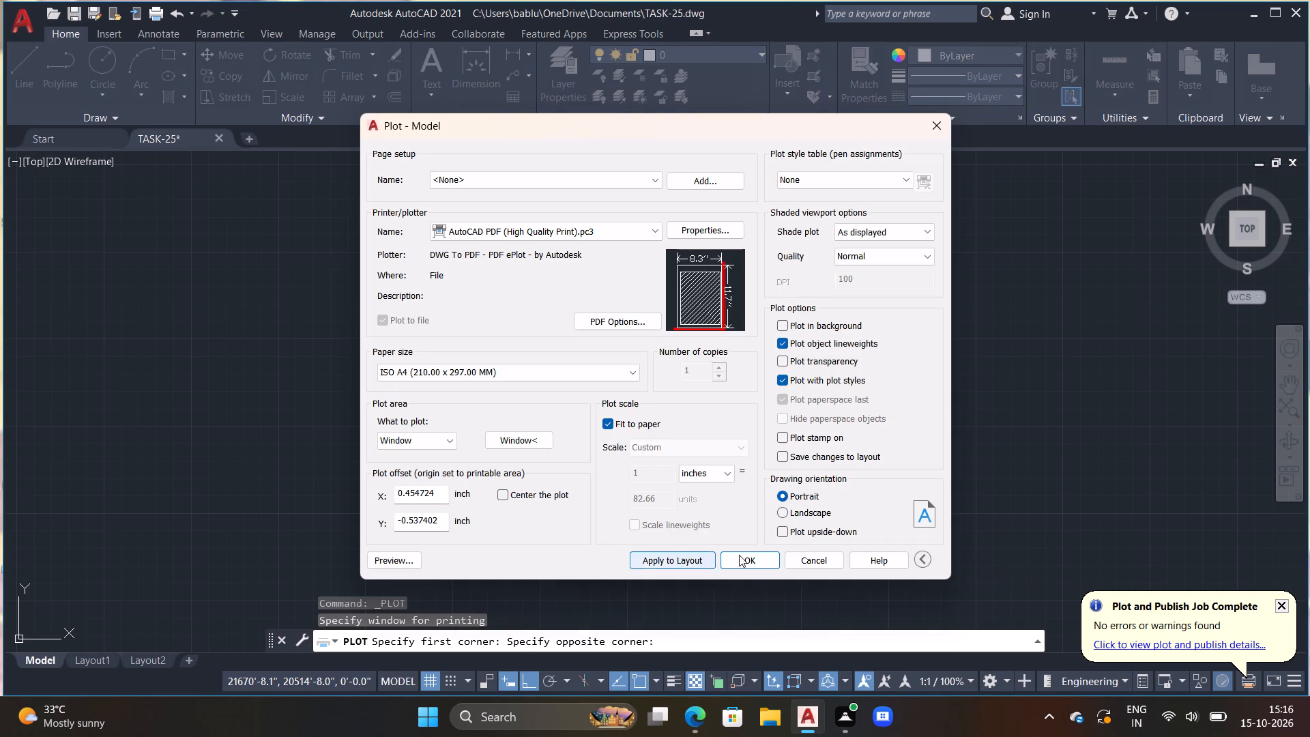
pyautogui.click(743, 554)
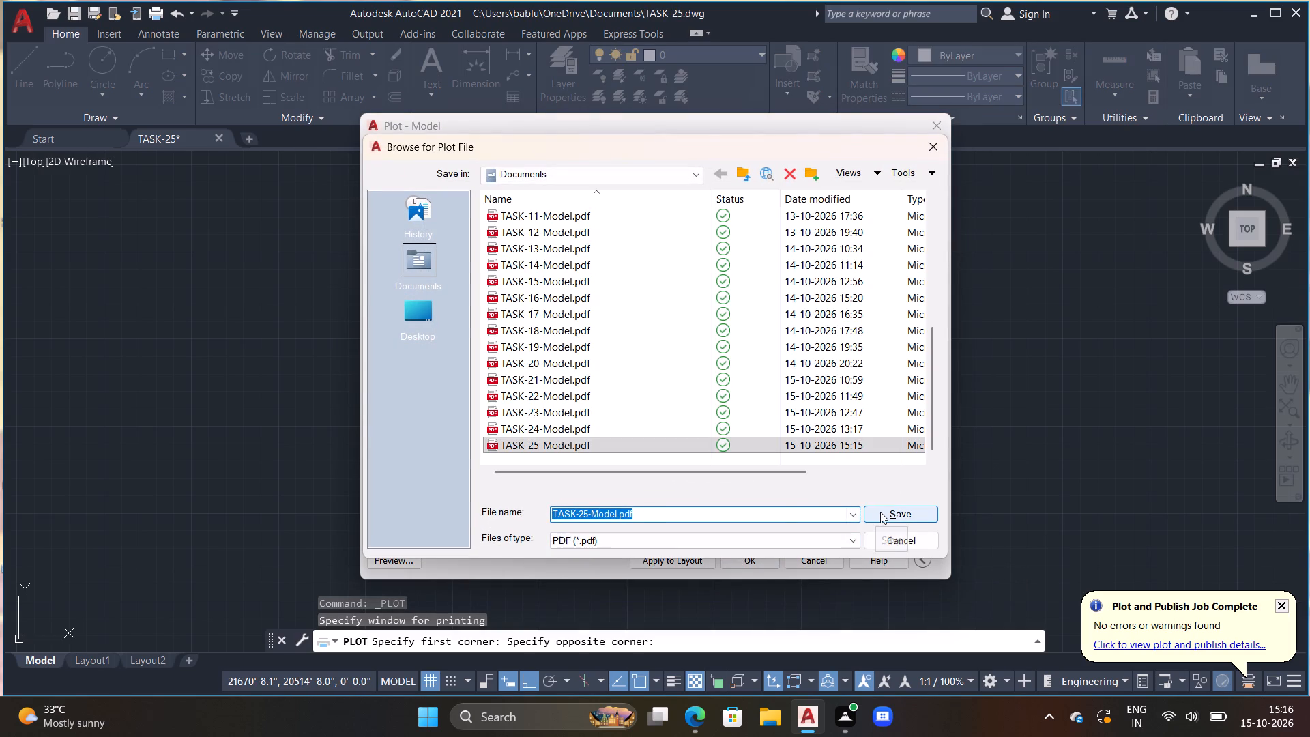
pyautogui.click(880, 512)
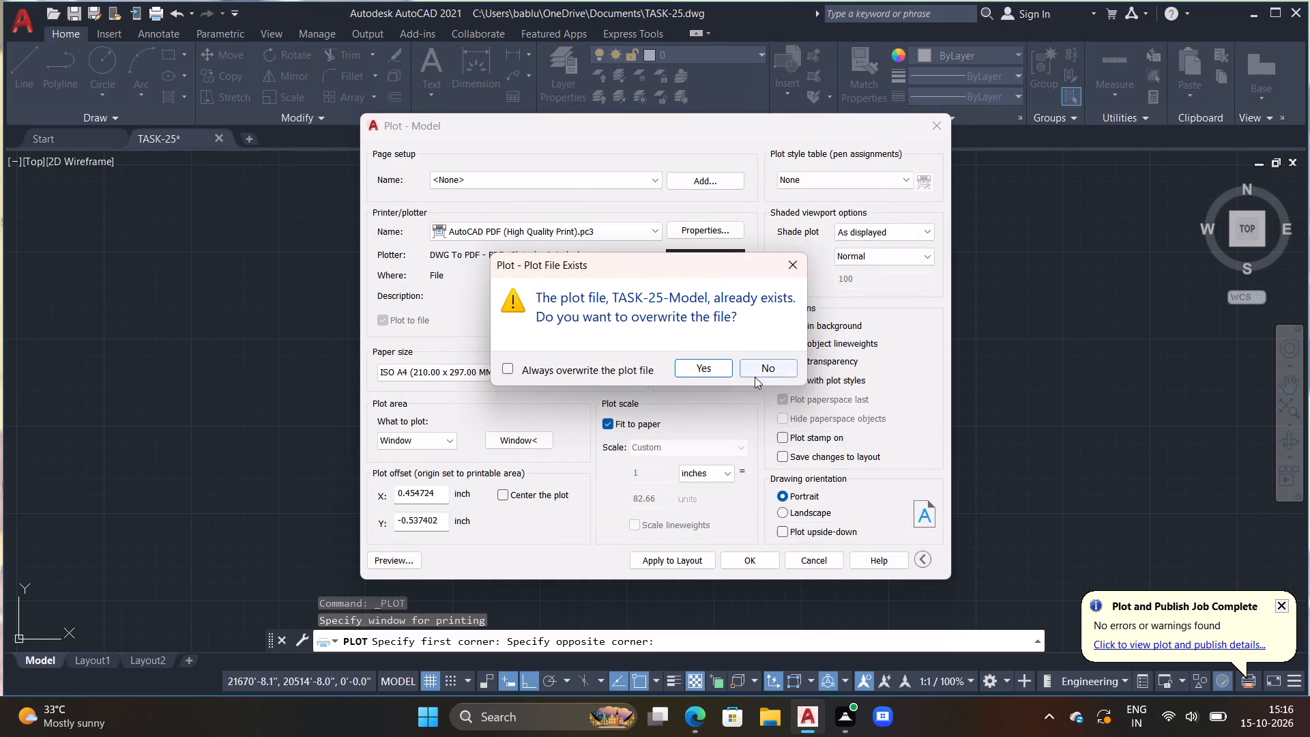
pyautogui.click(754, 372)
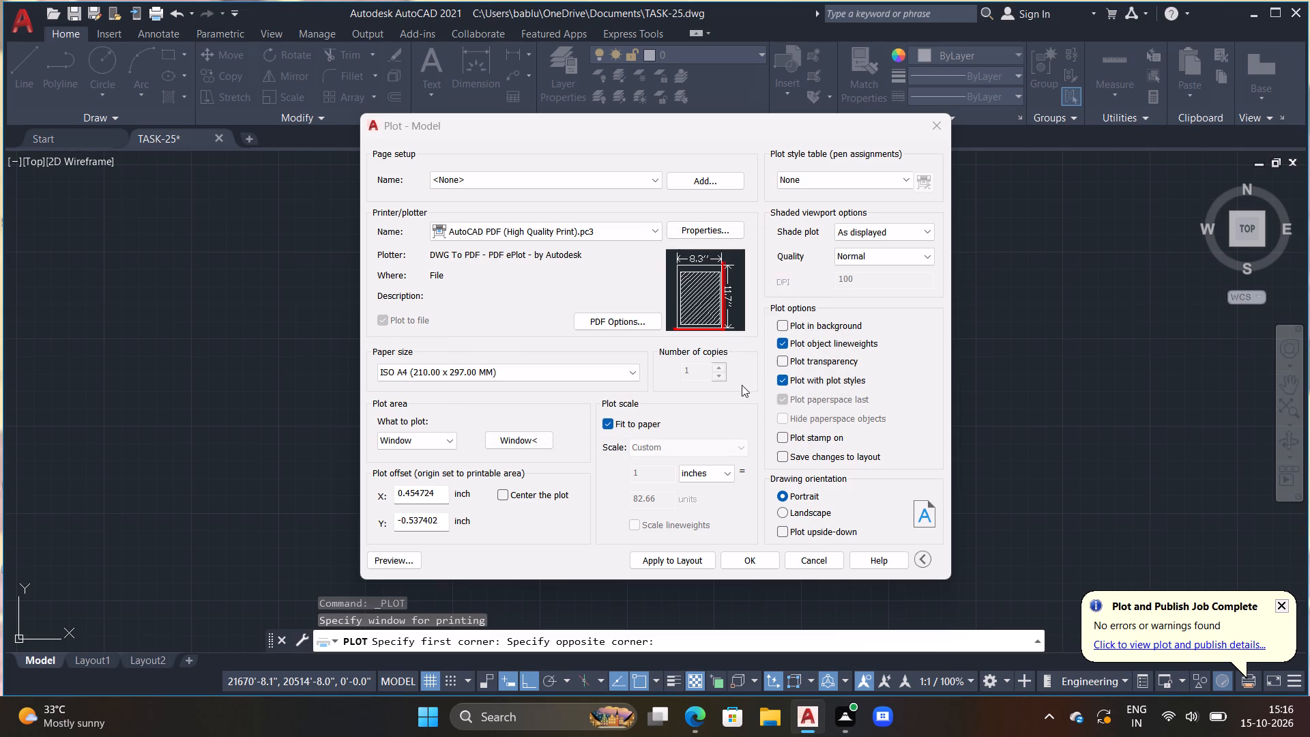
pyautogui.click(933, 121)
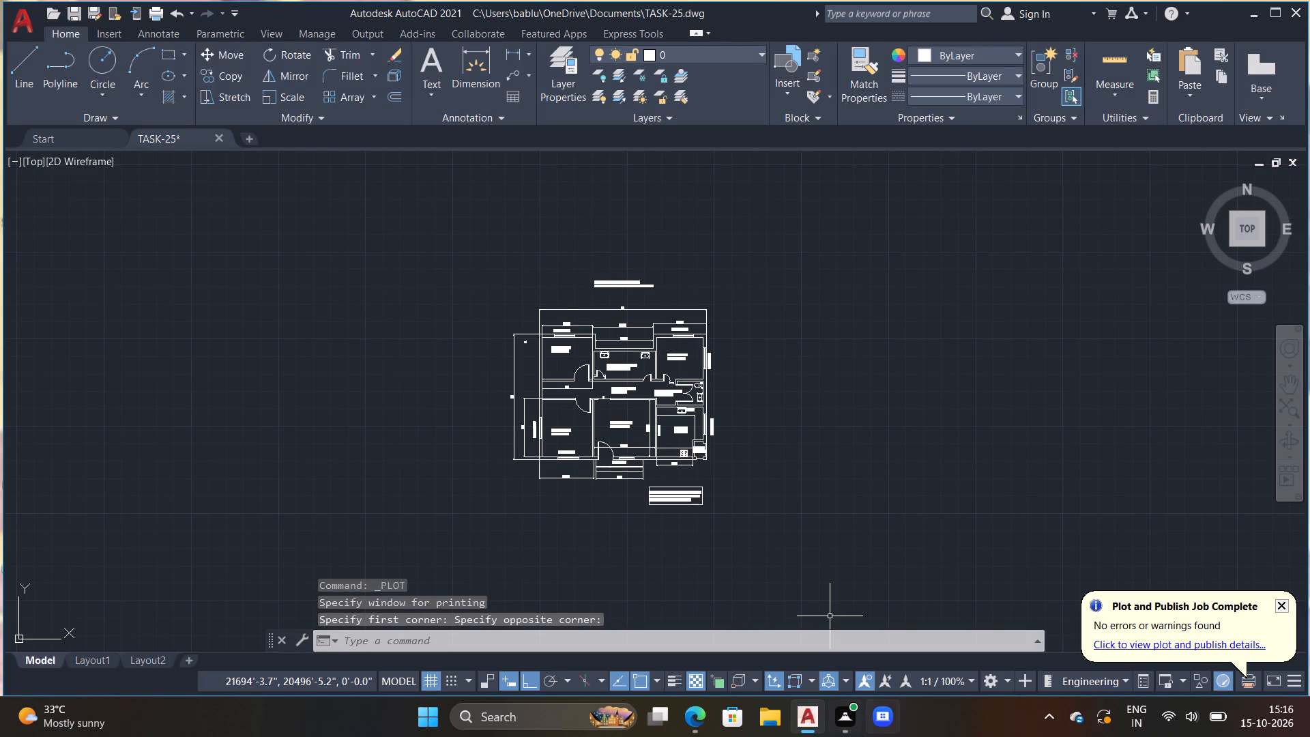